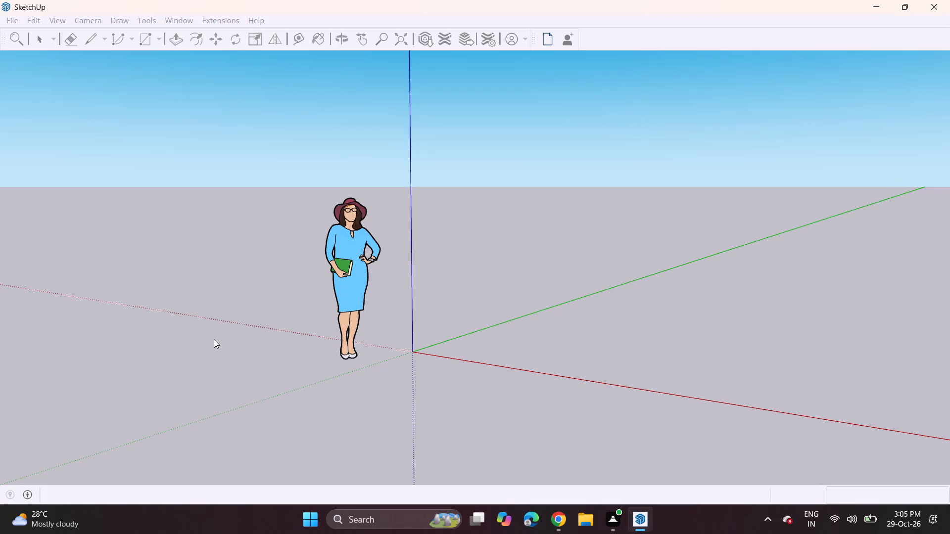
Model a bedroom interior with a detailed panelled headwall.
Draw a 20' by 20' rectangle on the ground plane, away from the origin.
scroll(165, 343, down, 4)
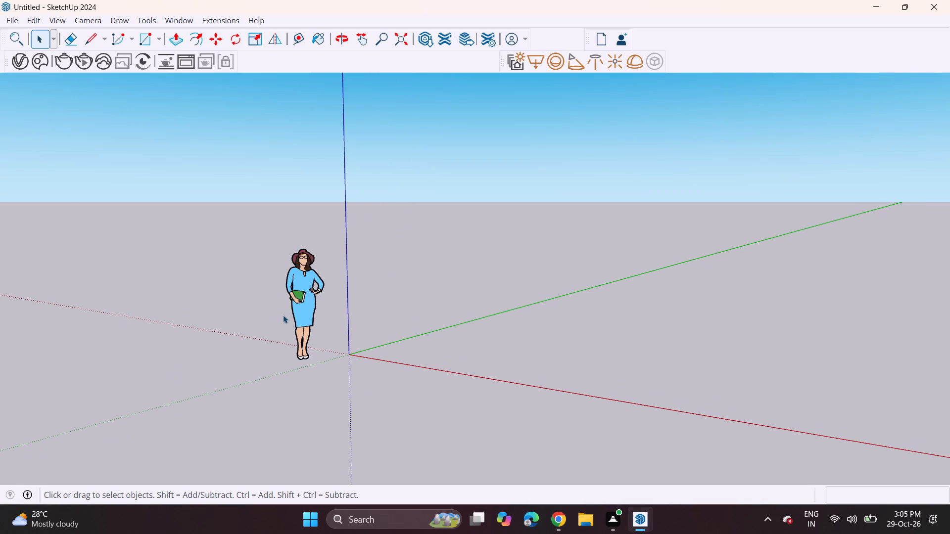
middle_drag(280, 313, 60, 354)
shift+scroll(63, 353, up, 1)
middle_drag(209, 346, 364, 329)
shift+middle_drag(431, 308, 206, 334)
middle_drag(208, 349, 305, 331)
scroll(278, 327, down, 3)
middle_drag(419, 311, 206, 341)
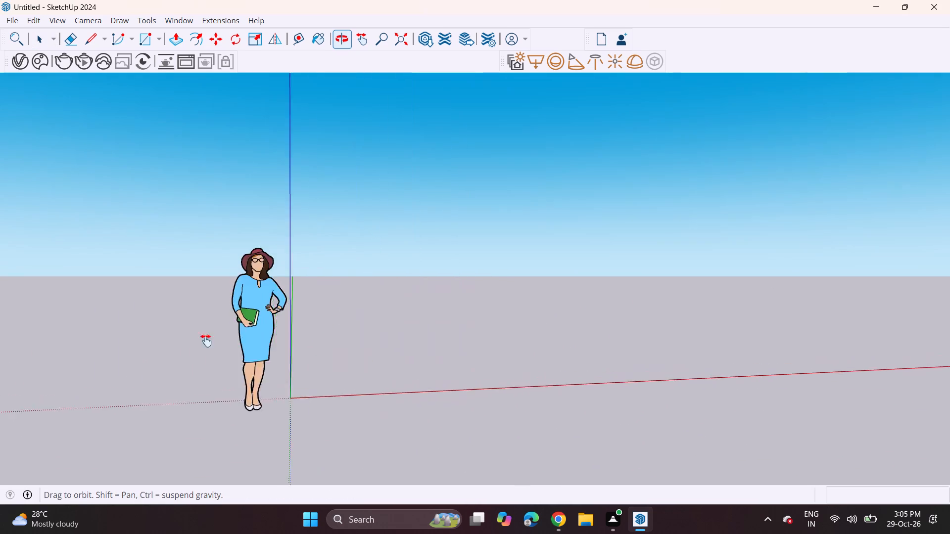
middle_drag(206, 341, 0, 404)
shift+middle_drag(469, 311, 118, 385)
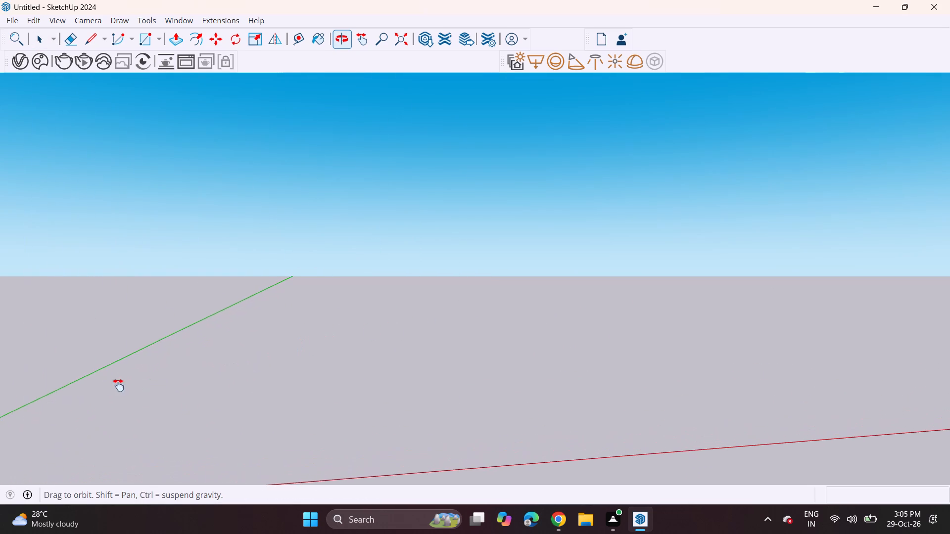
shift+middle_drag(118, 385, 98, 388)
middle_drag(386, 325, 343, 343)
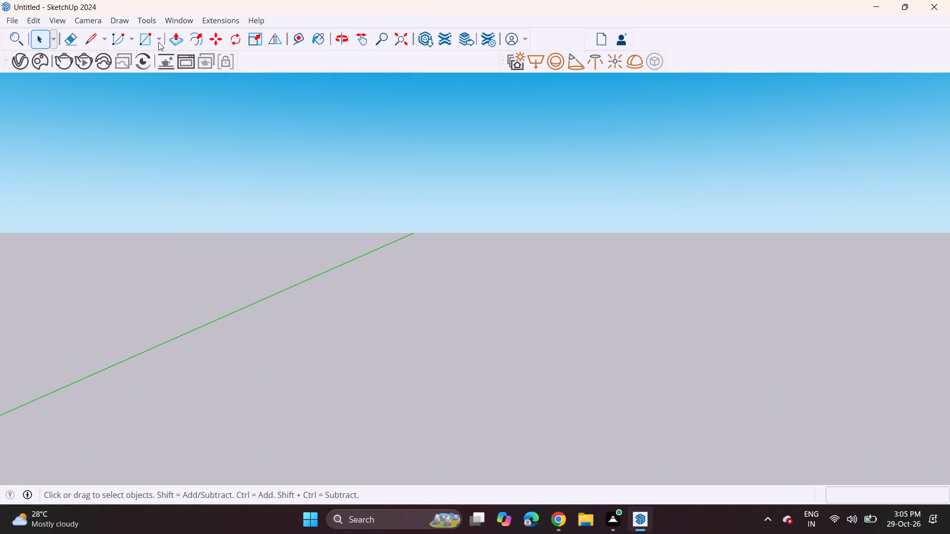
click(153, 42)
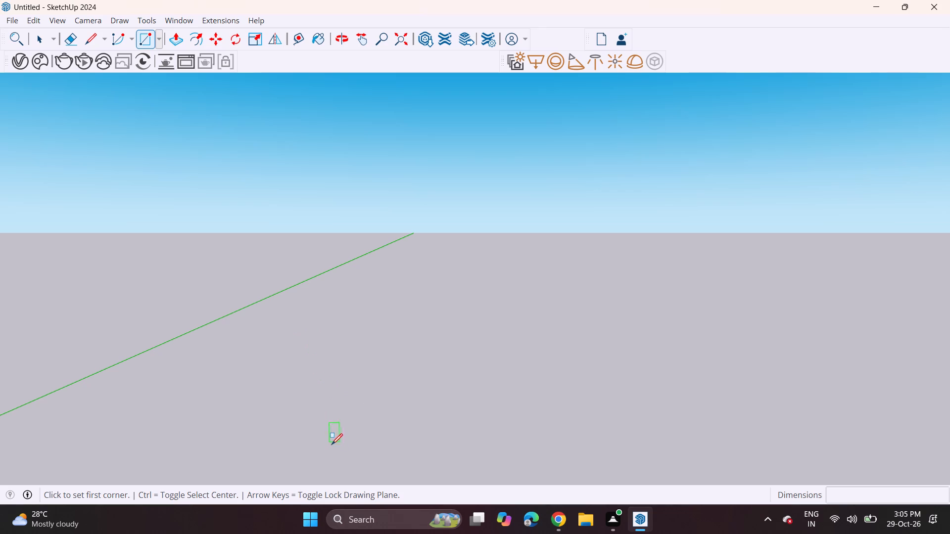
click(332, 446)
scroll(353, 410, down, 1)
middle_drag(353, 410, 357, 445)
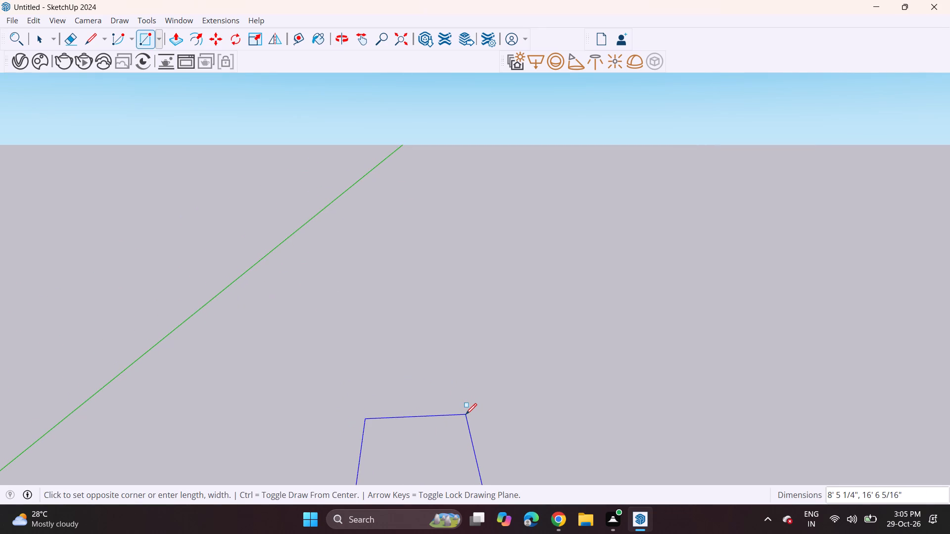
text(20)
text(',)
text(20')
key(Return)
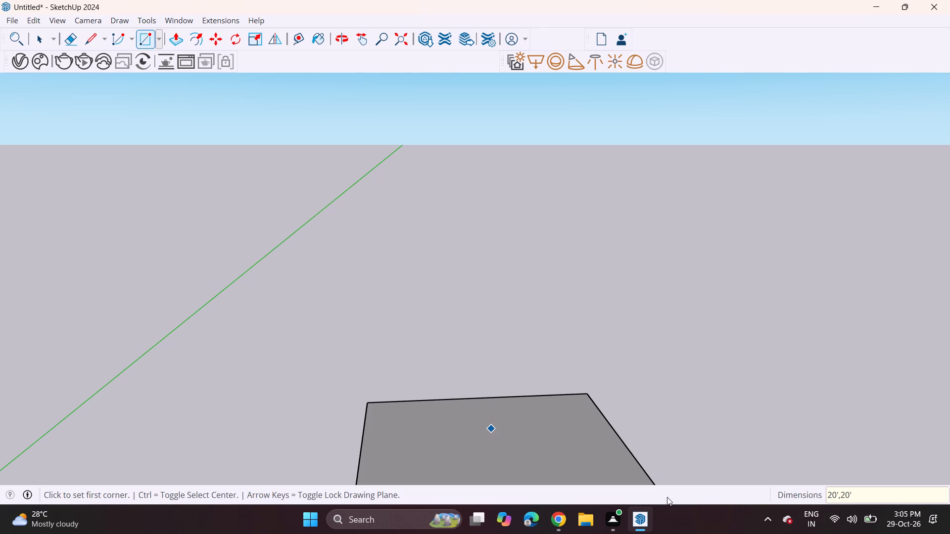
Offset the square's outline 6" inward to mark the wall thickness.
scroll(648, 490, down, 3)
scroll(376, 70, down, 2)
scroll(362, 137, up, 1)
scroll(352, 182, down, 1)
scroll(351, 191, up, 1)
scroll(344, 225, down, 1)
shift+middle_drag(387, 396, 368, 332)
middle_drag(388, 339, 328, 411)
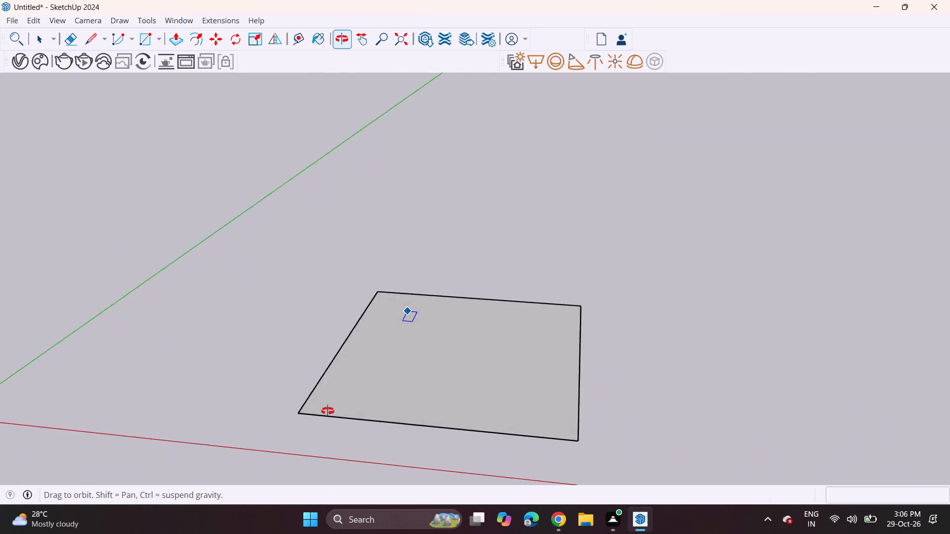
middle_drag(328, 411, 351, 424)
click(190, 49)
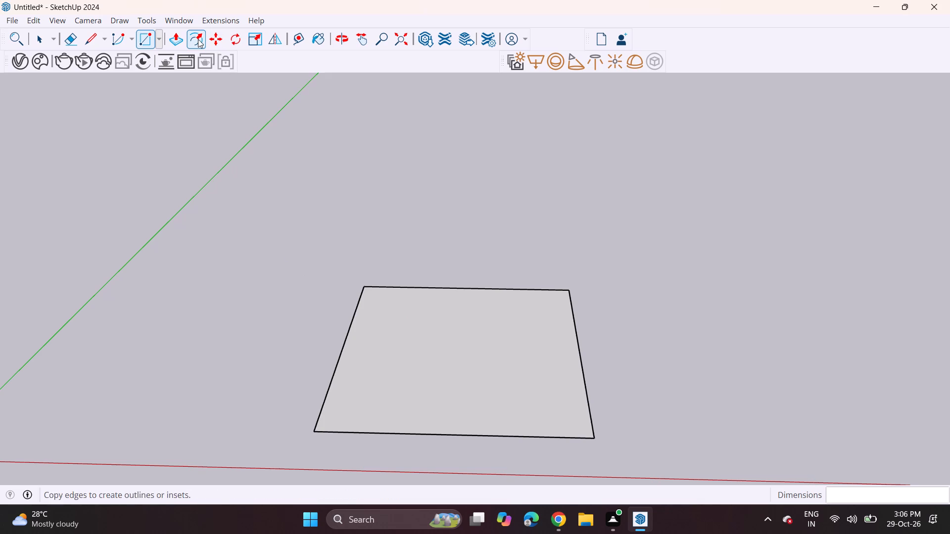
click(198, 39)
click(361, 319)
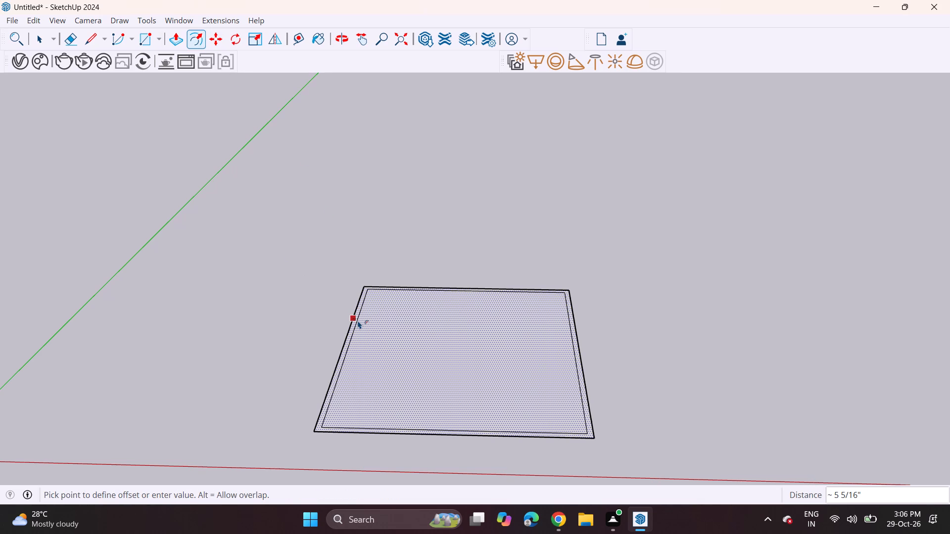
key(6)
key(Return)
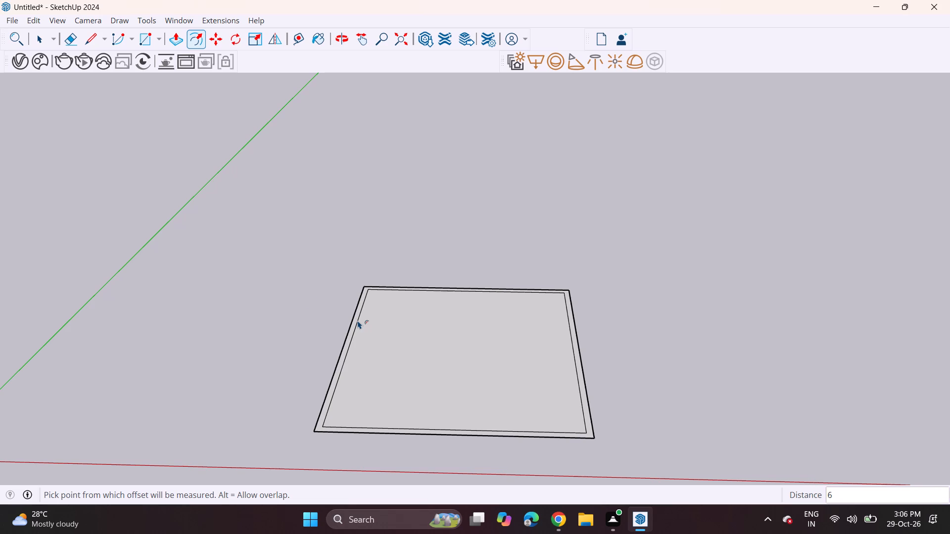
scroll(431, 356, down, 1)
key(space)
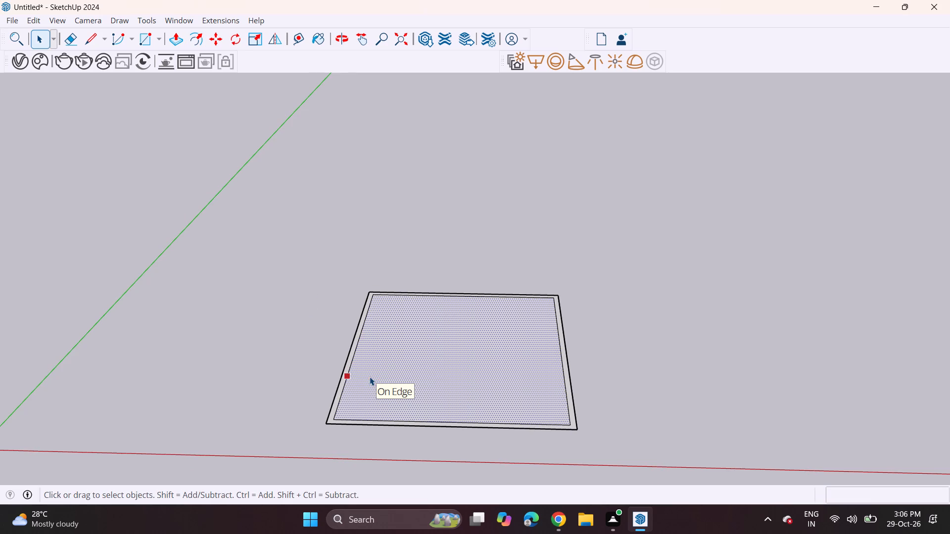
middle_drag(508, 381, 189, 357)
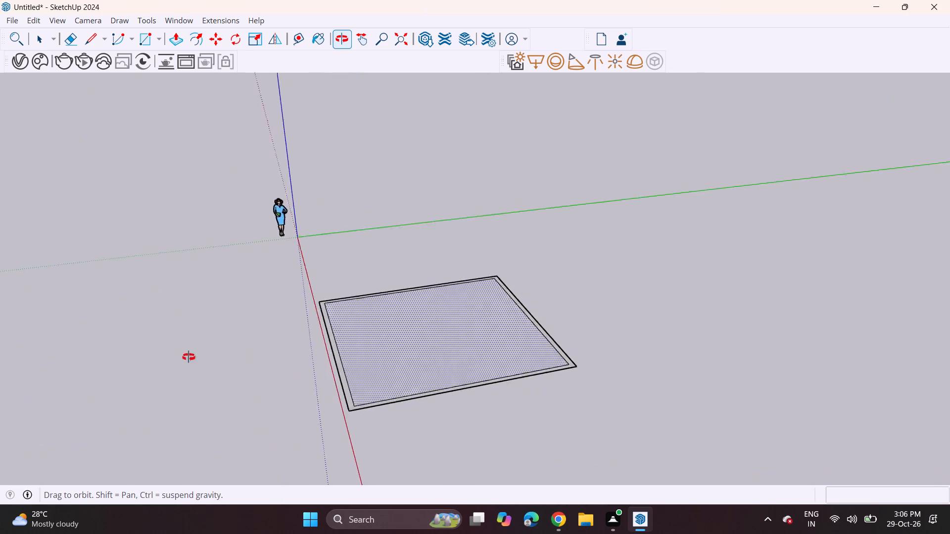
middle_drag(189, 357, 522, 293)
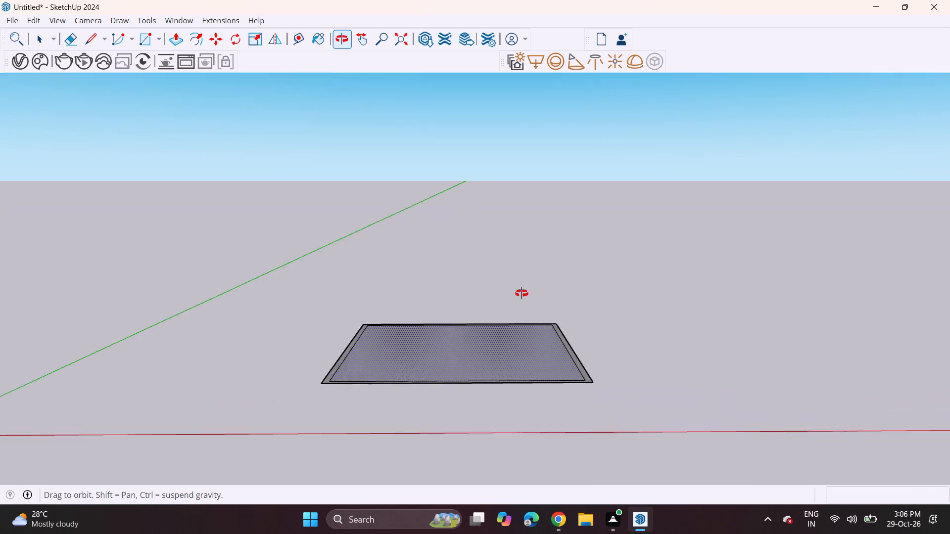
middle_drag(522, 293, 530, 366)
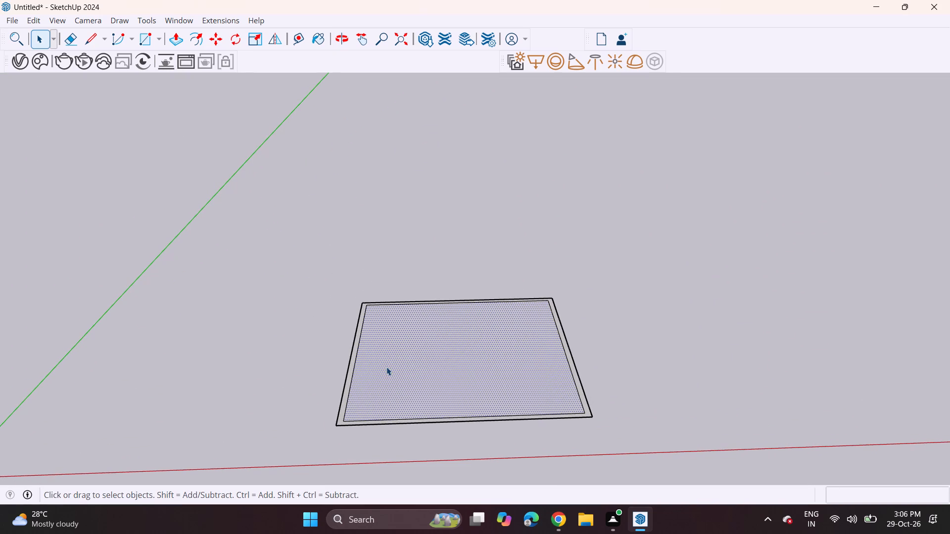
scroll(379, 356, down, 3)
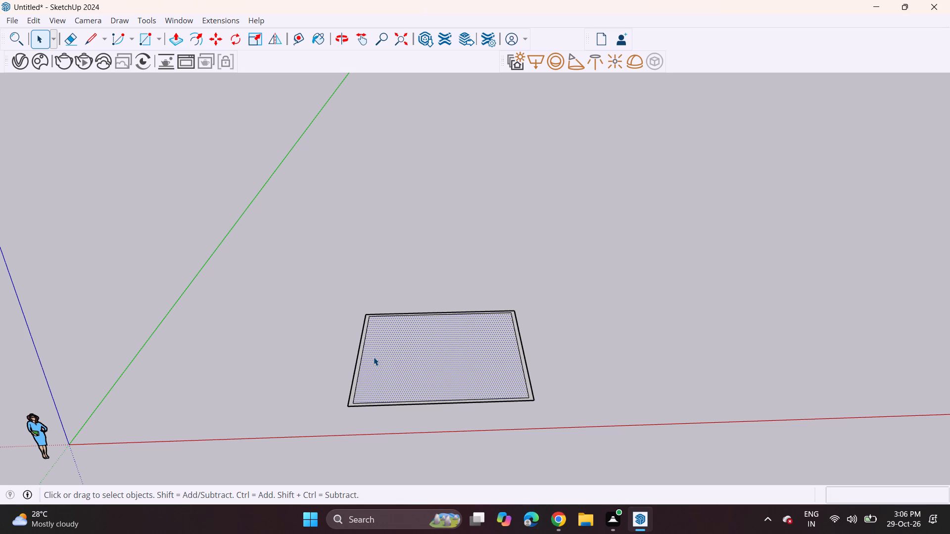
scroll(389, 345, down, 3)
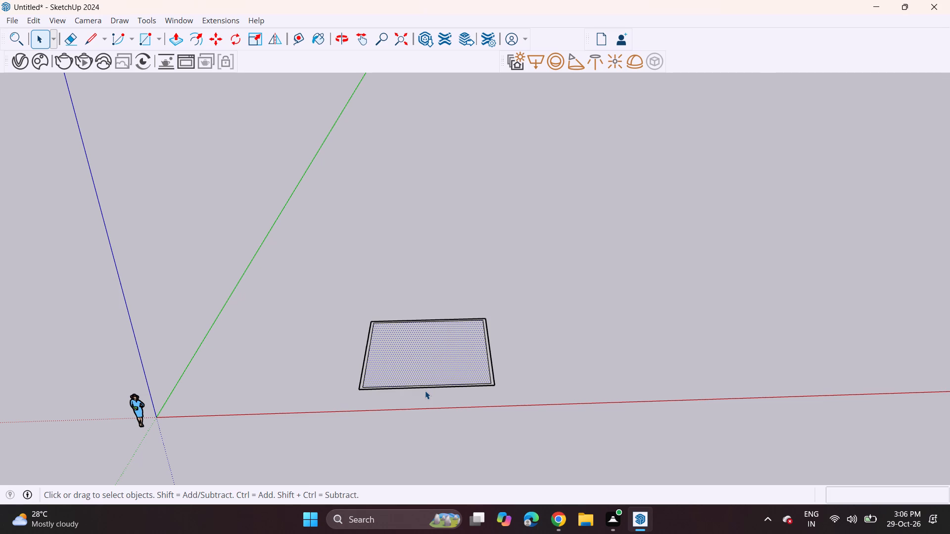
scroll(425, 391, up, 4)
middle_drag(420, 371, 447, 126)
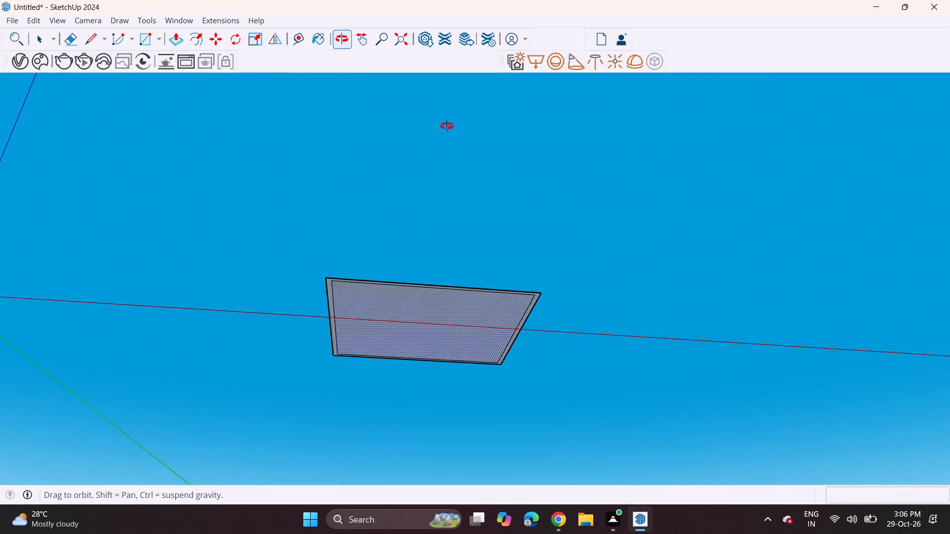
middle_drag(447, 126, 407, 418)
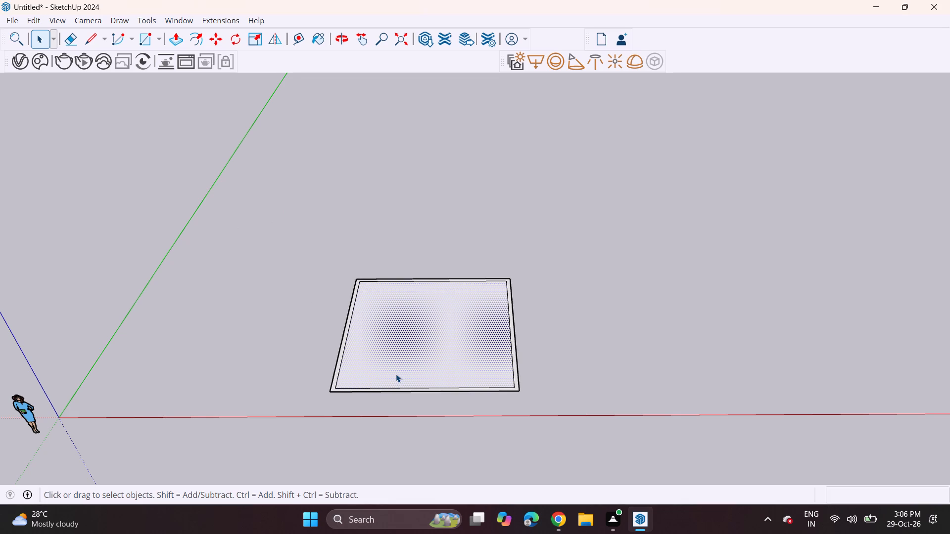
Move the inner outline's front edge onto the outer front edge, leaving a U-shaped wall strip.
click(409, 386)
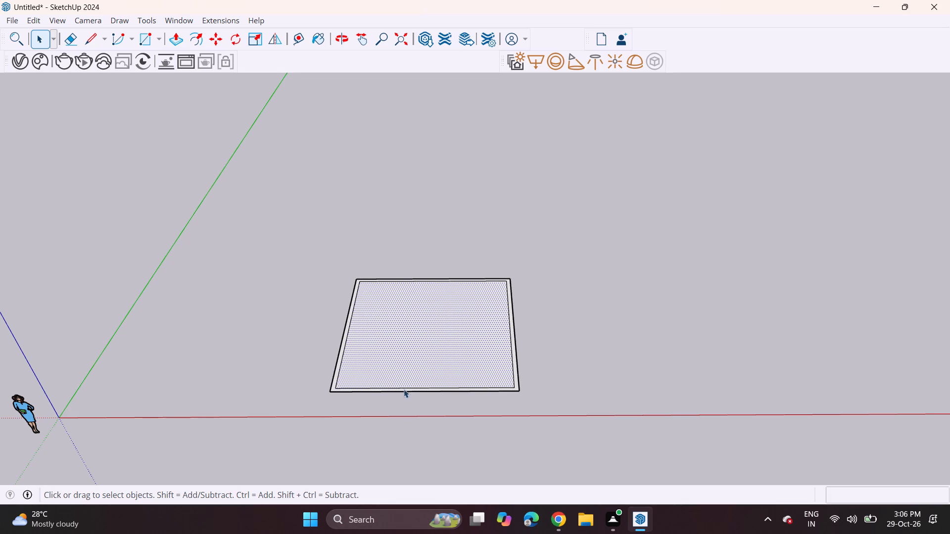
scroll(404, 390, up, 5)
scroll(403, 390, down, 1)
scroll(403, 390, up, 2)
scroll(403, 390, down, 1)
scroll(403, 390, up, 1)
click(411, 385)
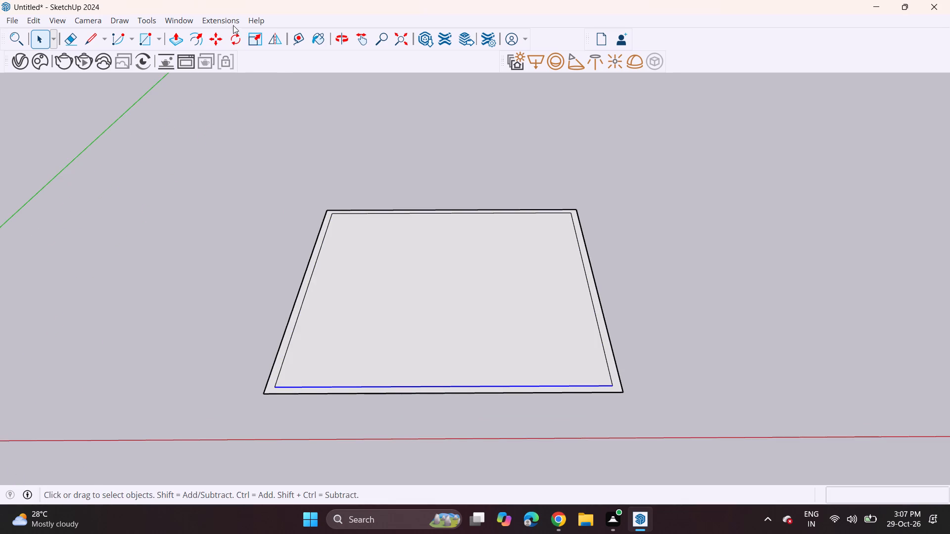
click(212, 40)
click(451, 385)
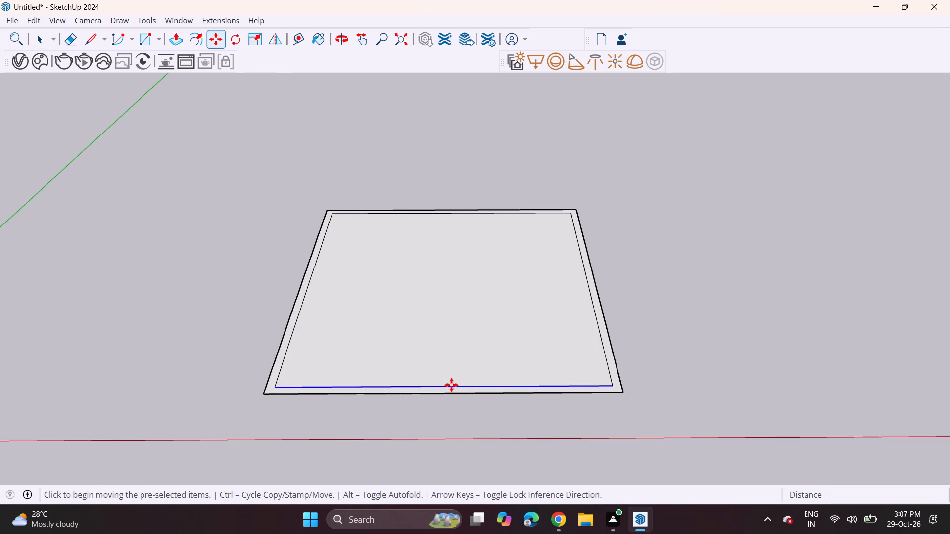
click(453, 391)
key(space)
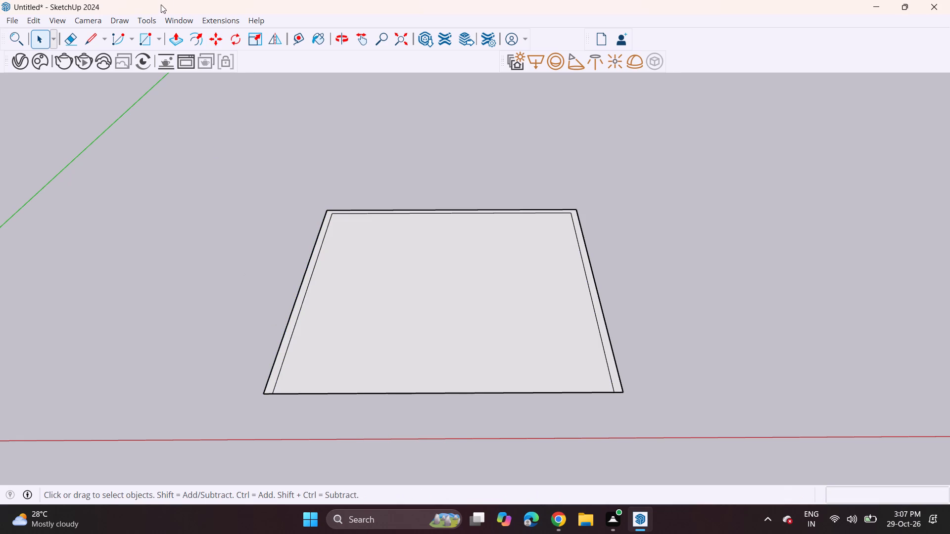
Push/Pull the U-shaped wall strip up 10' to raise the three walls.
click(174, 29)
click(306, 280)
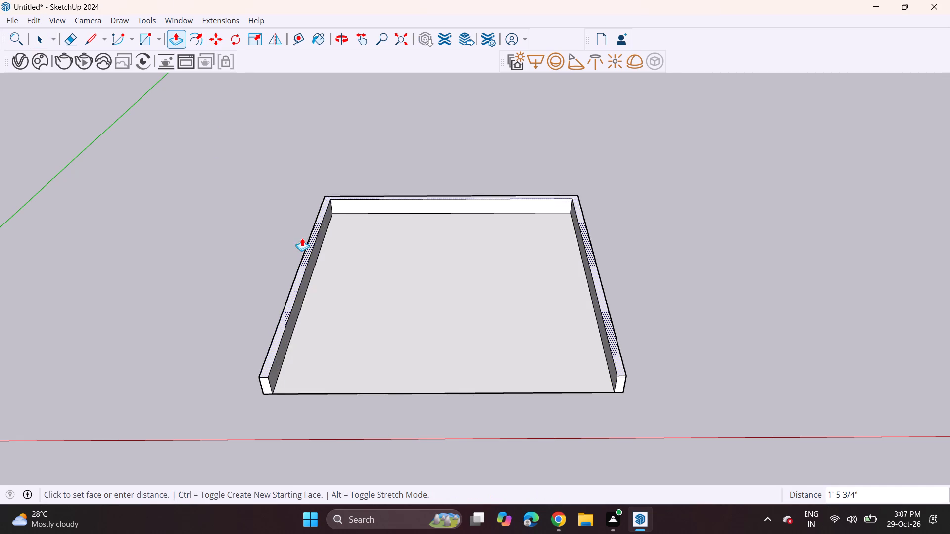
text(10')
key(Return)
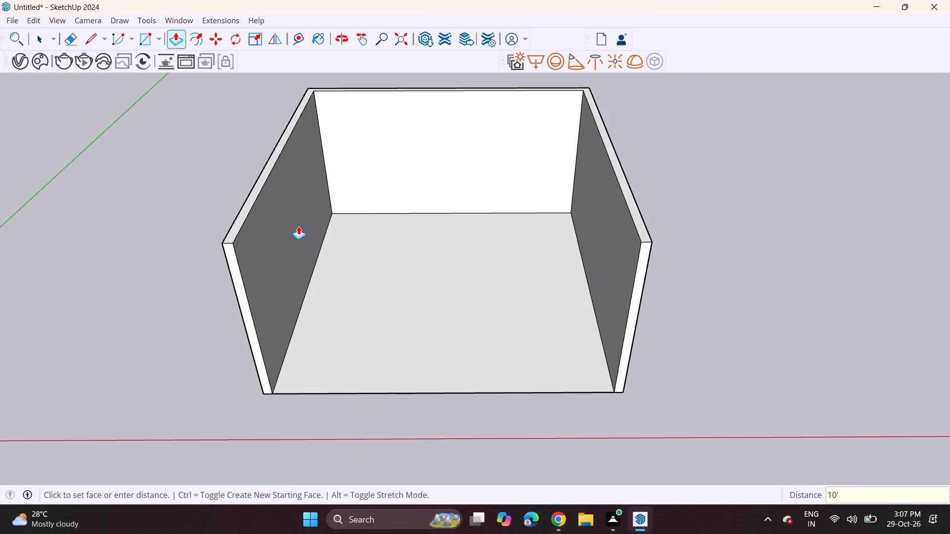
Draw a vertical 20' by 6" rotated rectangle along the outer top edge of the back wall.
middle_drag(332, 312, 317, 184)
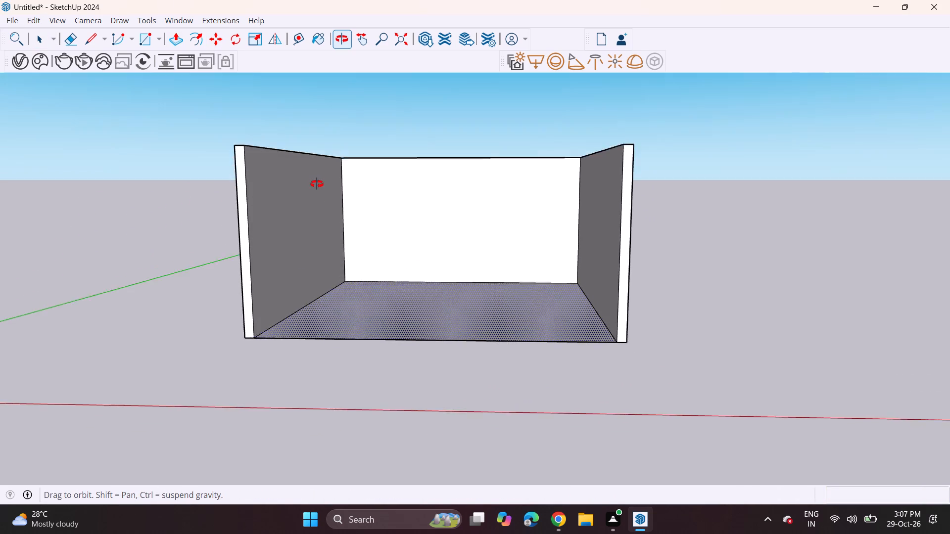
middle_drag(317, 184, 323, 173)
shift+middle_drag(350, 194, 351, 254)
middle_drag(357, 266, 378, 388)
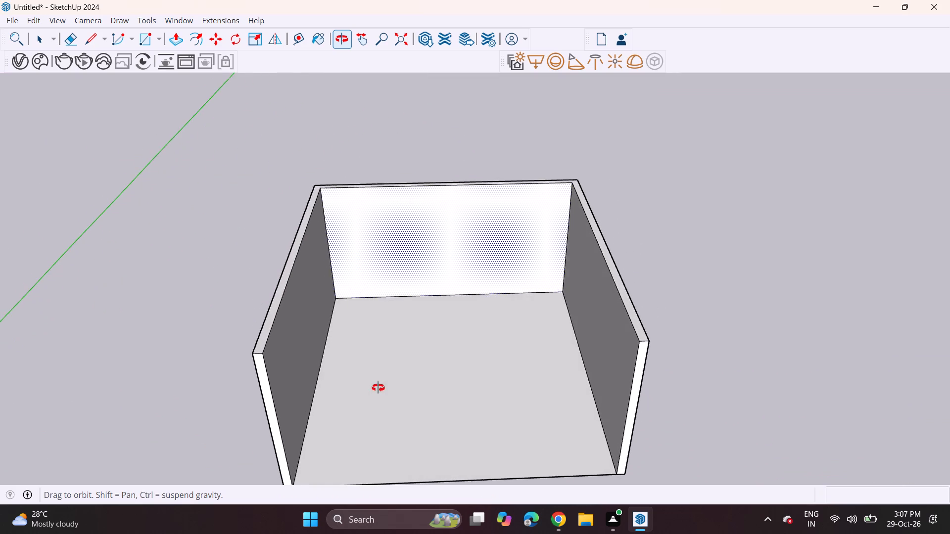
middle_drag(378, 388, 376, 388)
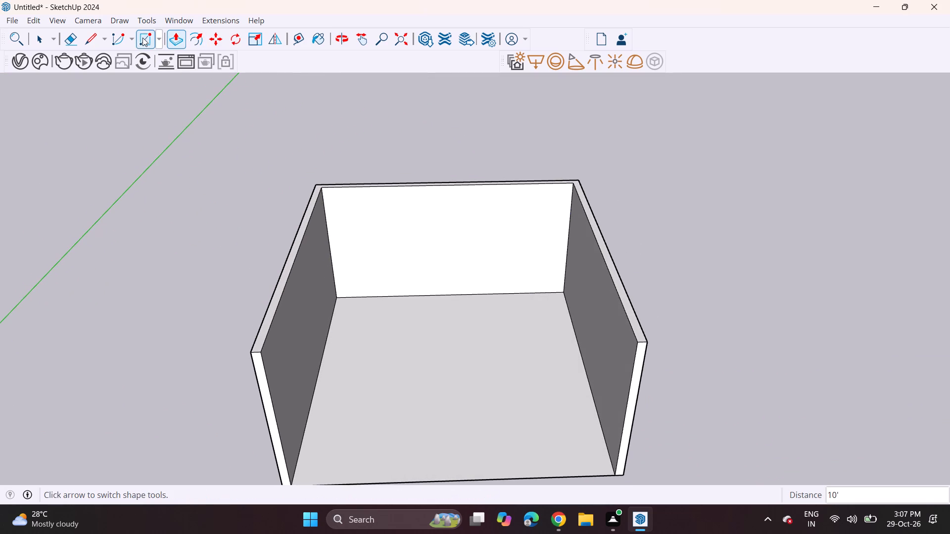
click(130, 41)
click(136, 75)
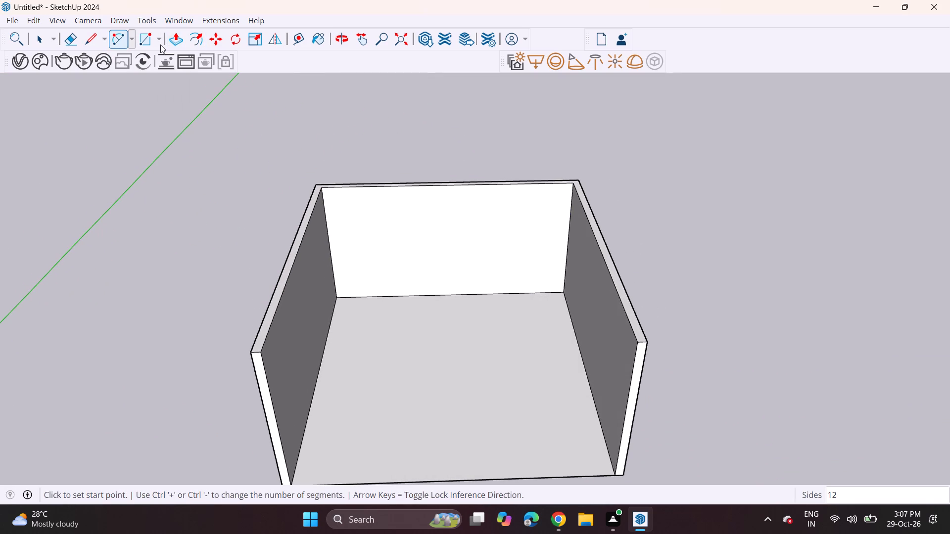
click(160, 36)
click(158, 72)
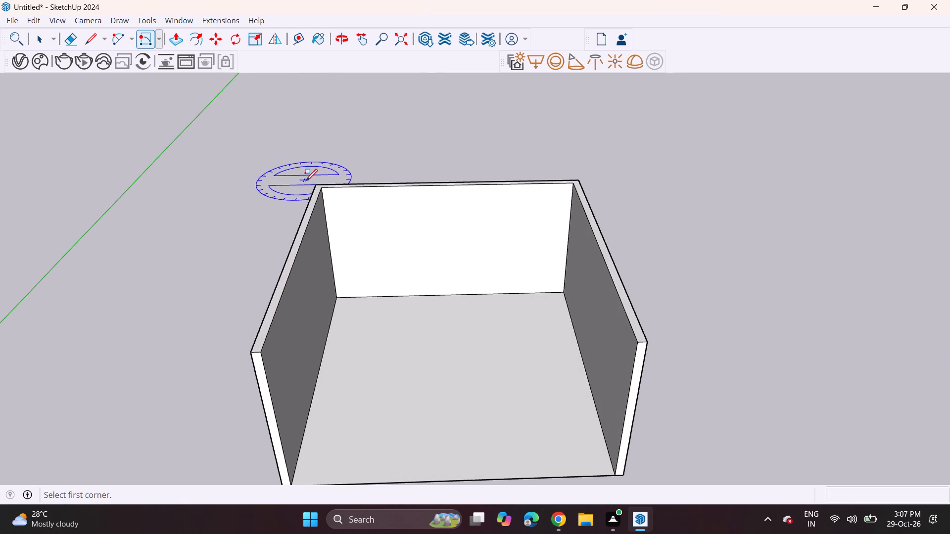
click(314, 184)
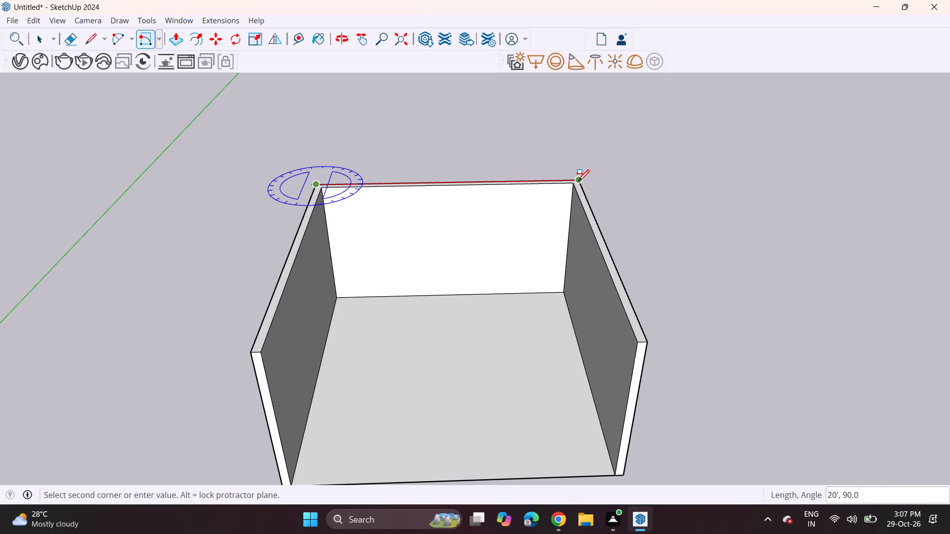
click(577, 181)
middle_drag(546, 152, 301, 150)
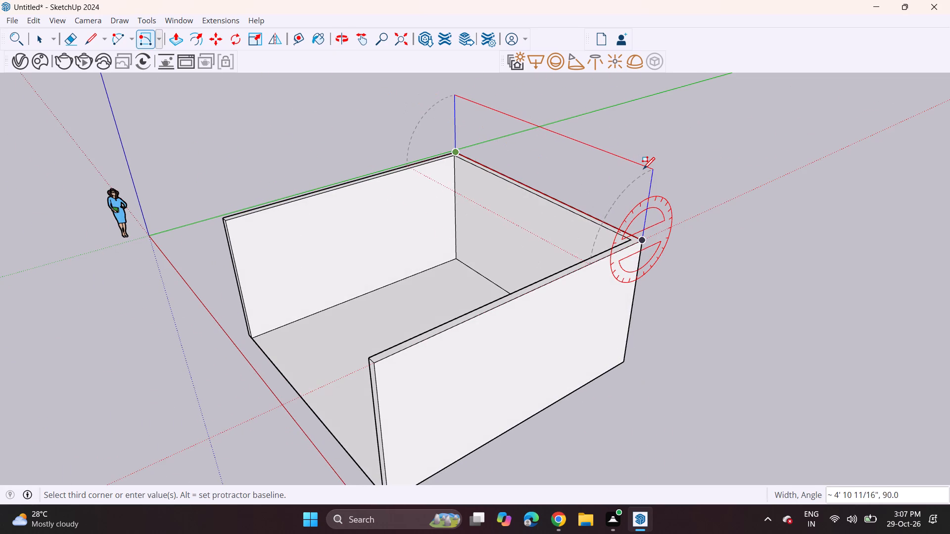
key(6)
key(Return)
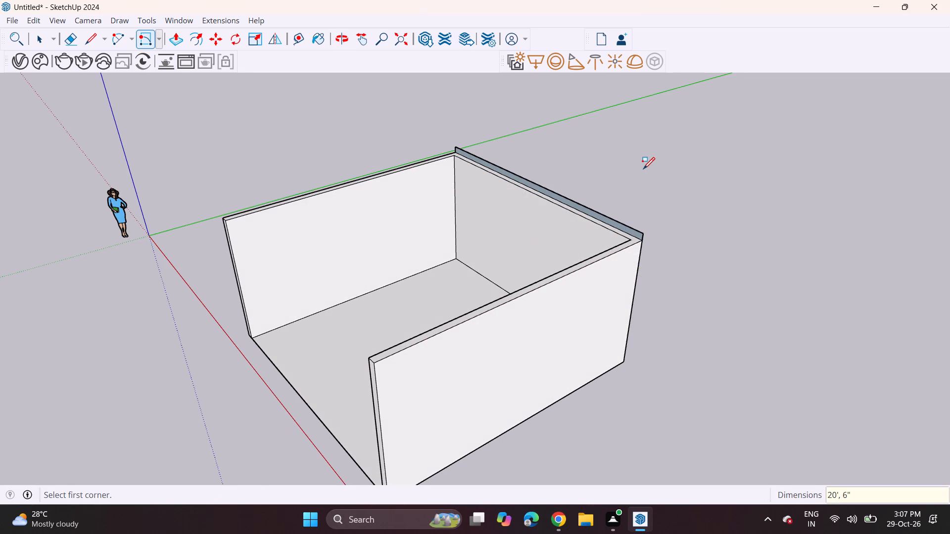
Push/Pull the 20' by 6" strip above the back wall 20' forward to form the roof slab.
click(169, 42)
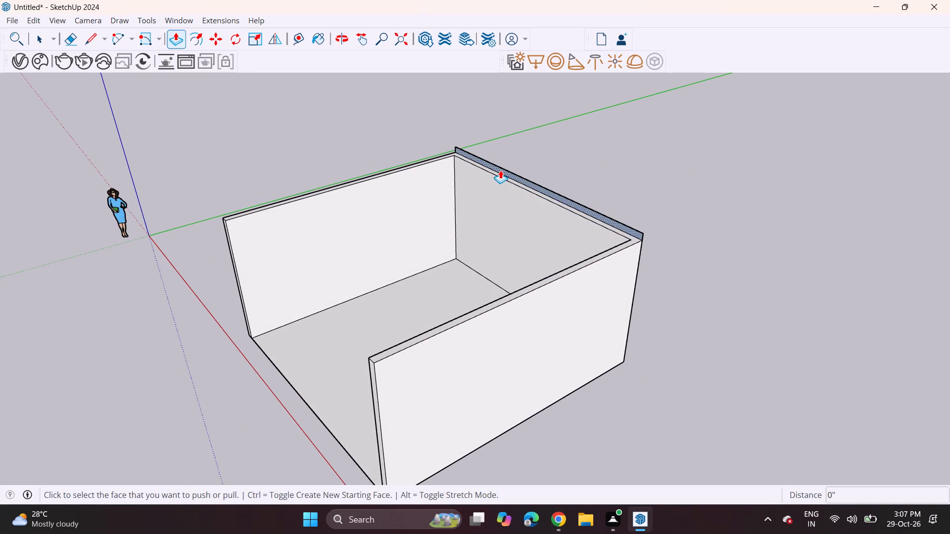
click(500, 170)
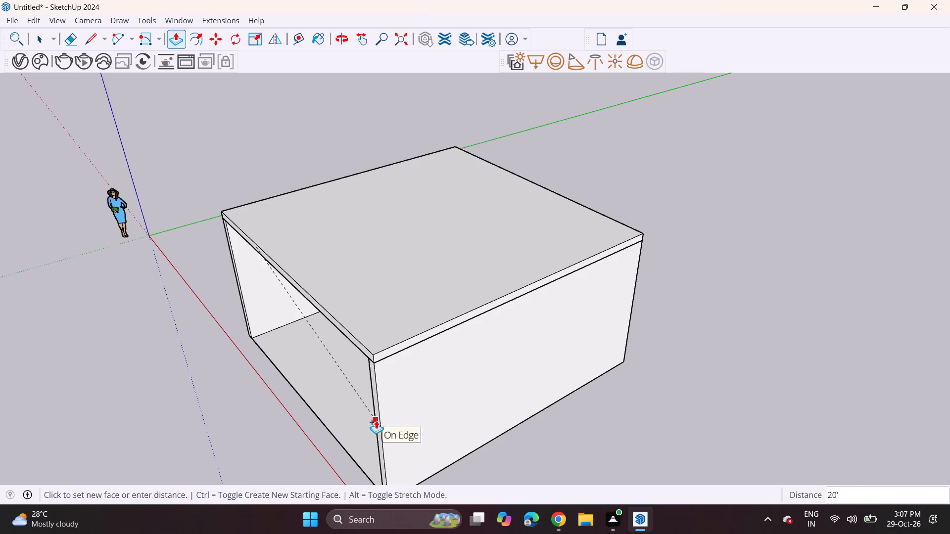
click(376, 420)
Draw a vertical 20' by 6" rotated rectangle downward from the outer bottom edge of the back wall.
middle_drag(249, 397, 486, 133)
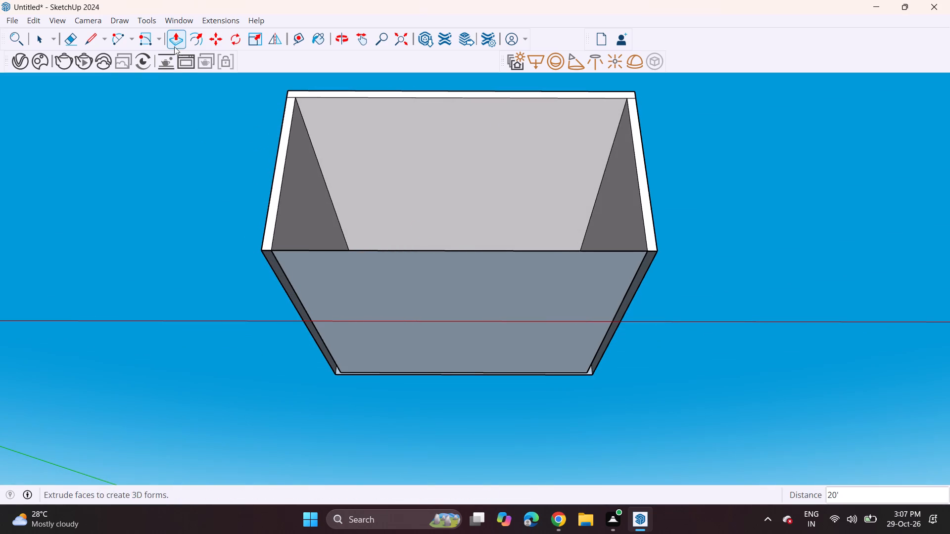
click(143, 45)
click(334, 375)
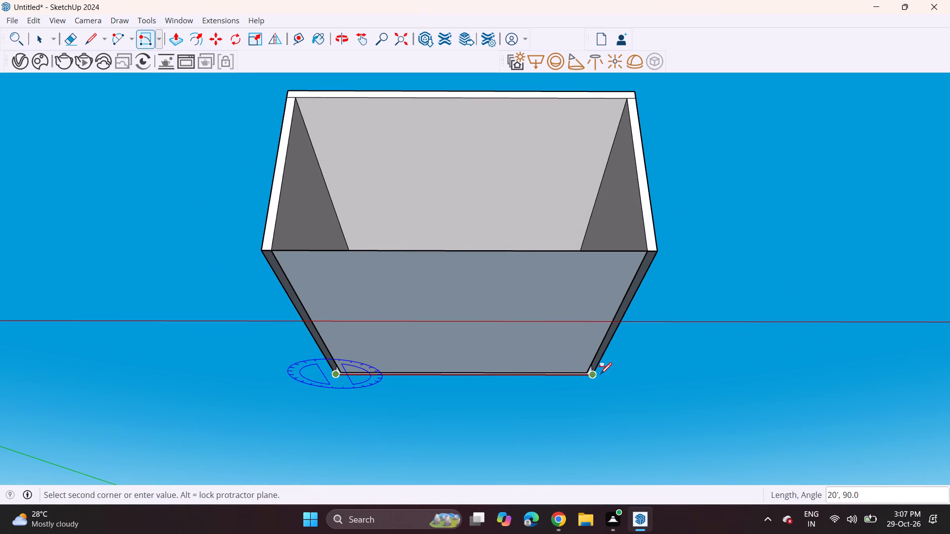
click(594, 373)
middle_drag(577, 401, 241, 460)
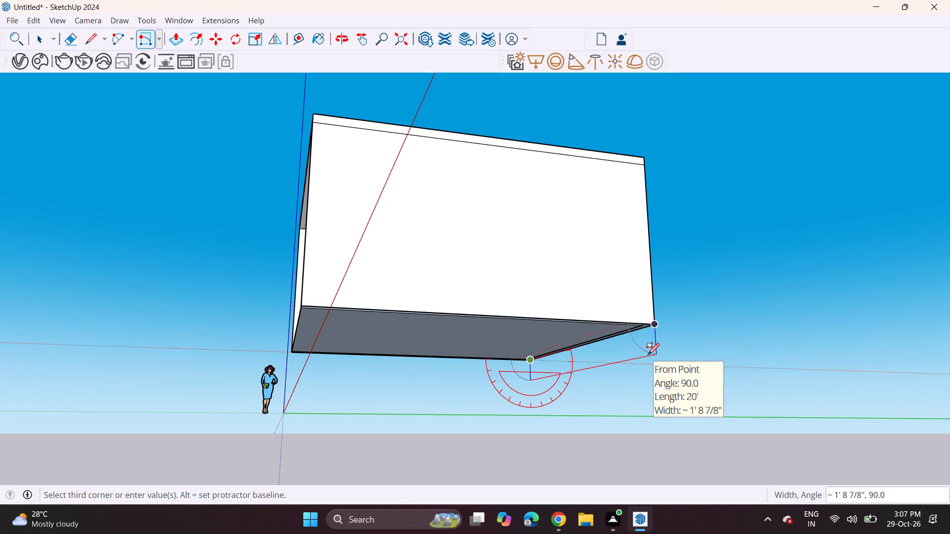
key(6)
key(Return)
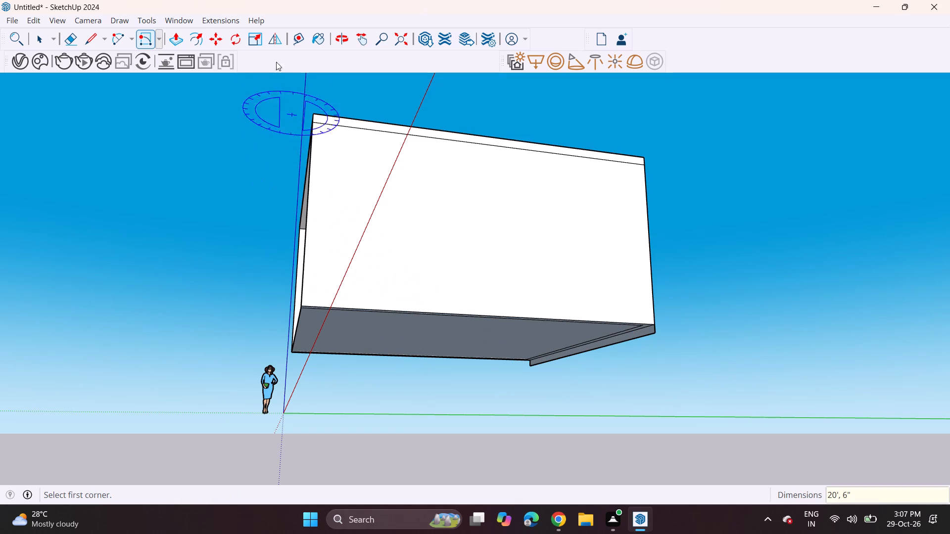
Push/Pull the strip below the back wall 20' to the room's open front to form the floor slab.
click(181, 48)
click(643, 334)
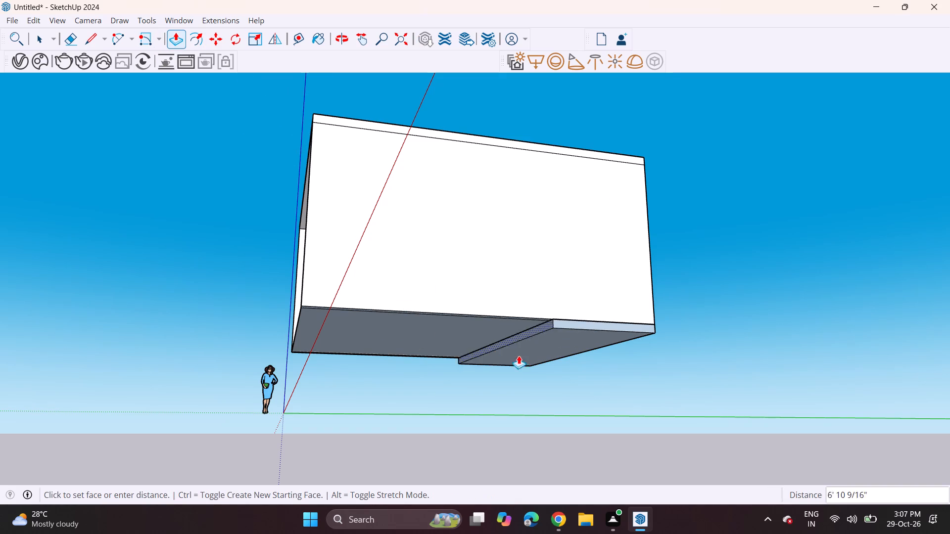
click(301, 284)
Examine the room's interior and back wall through the open front.
middle_drag(281, 242, 612, 311)
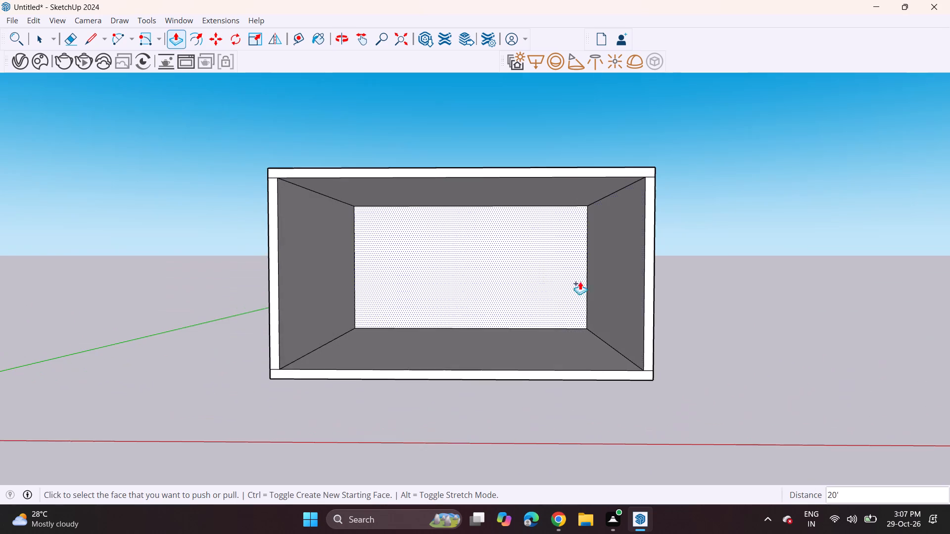
scroll(543, 273, up, 2)
shift+middle_drag(498, 286, 484, 305)
middle_drag(479, 299, 491, 294)
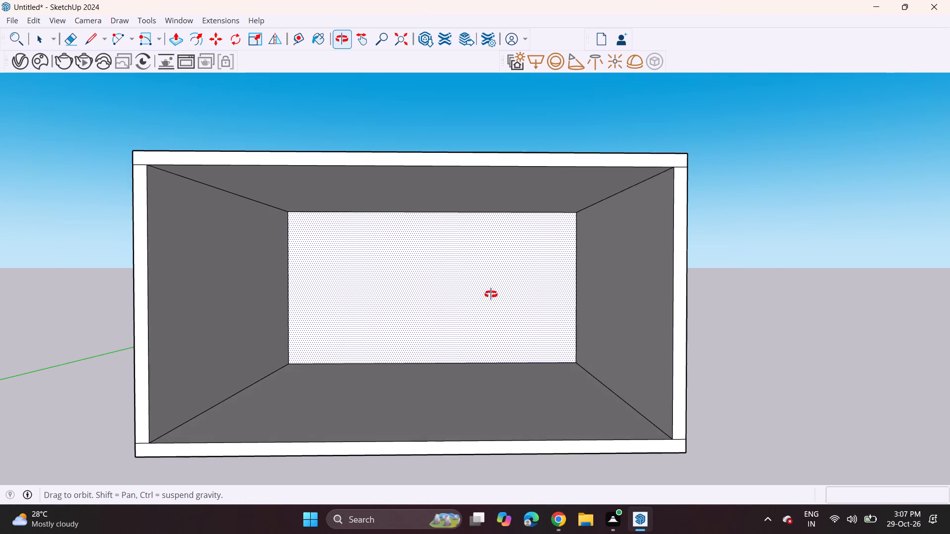
middle_drag(491, 294, 489, 294)
scroll(481, 290, up, 3)
shift+middle_drag(462, 295, 496, 290)
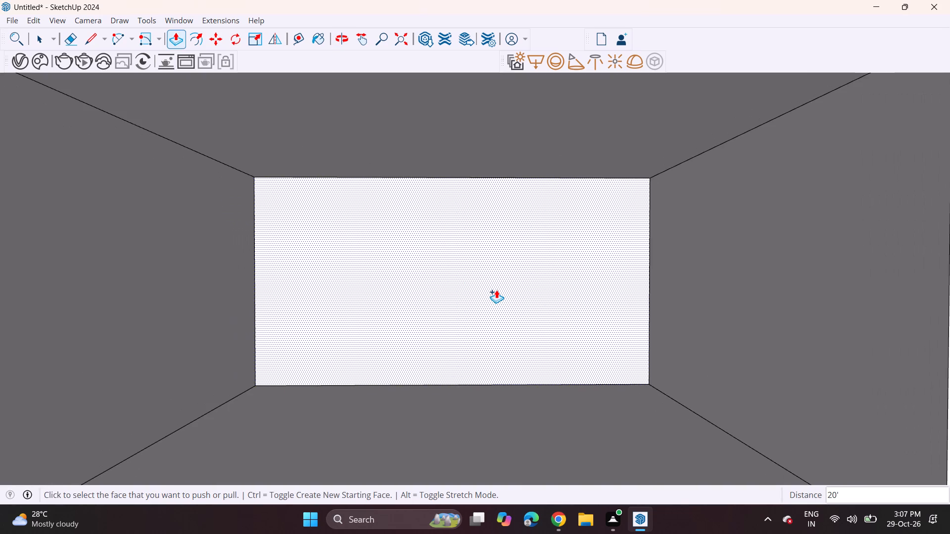
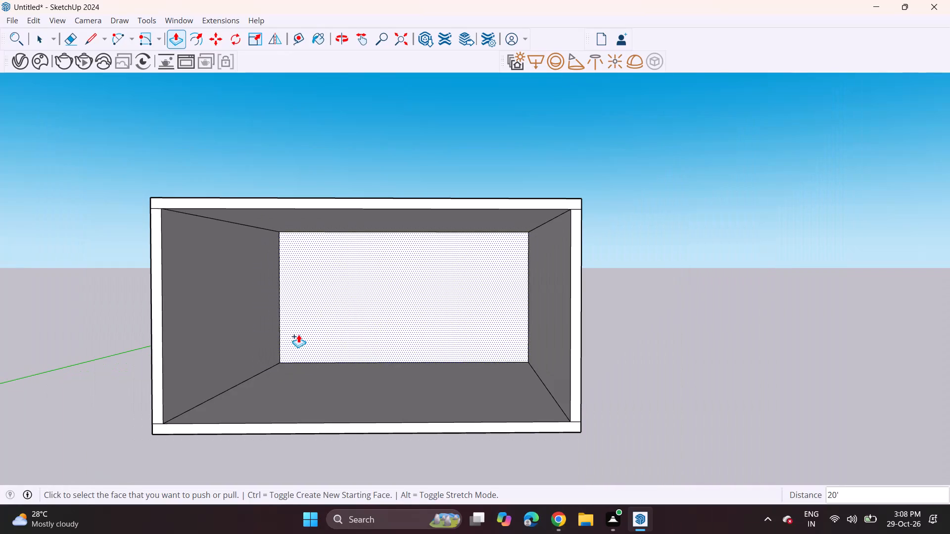
Examine the room's interior and back wall through the open front.
key(space)
middle_drag(311, 380, 292, 359)
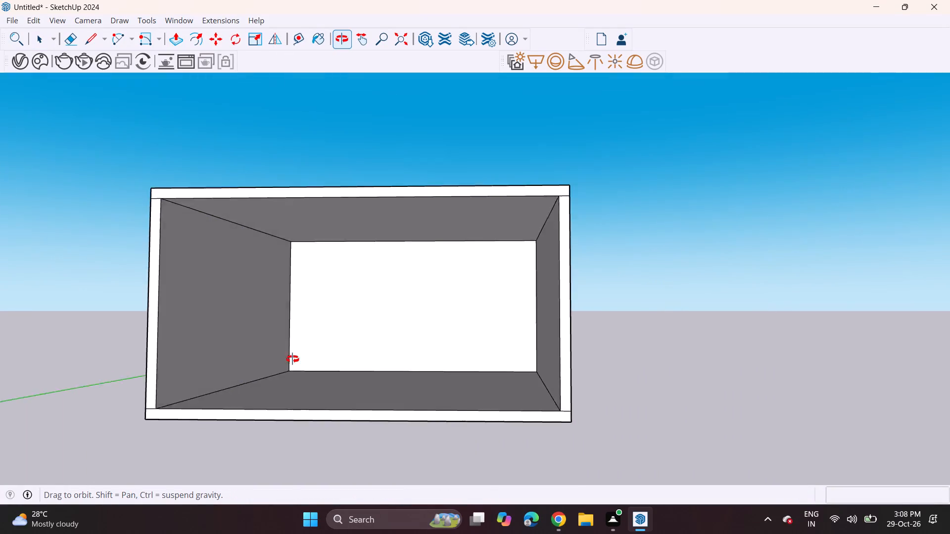
middle_drag(292, 359, 334, 365)
scroll(326, 347, up, 3)
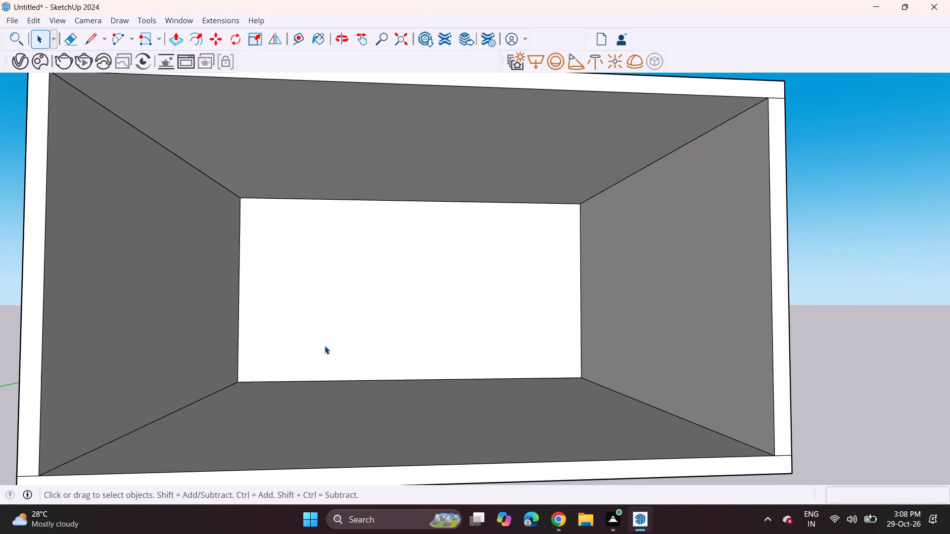
middle_drag(329, 347, 314, 345)
scroll(311, 342, up, 2)
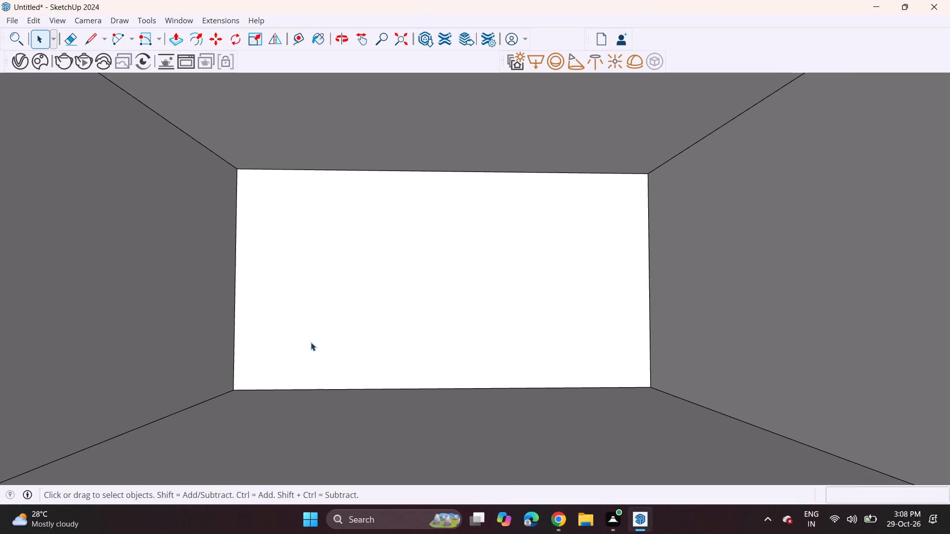
shift+middle_drag(347, 335, 341, 336)
shift+scroll(347, 335, down, 1)
scroll(343, 331, up, 2)
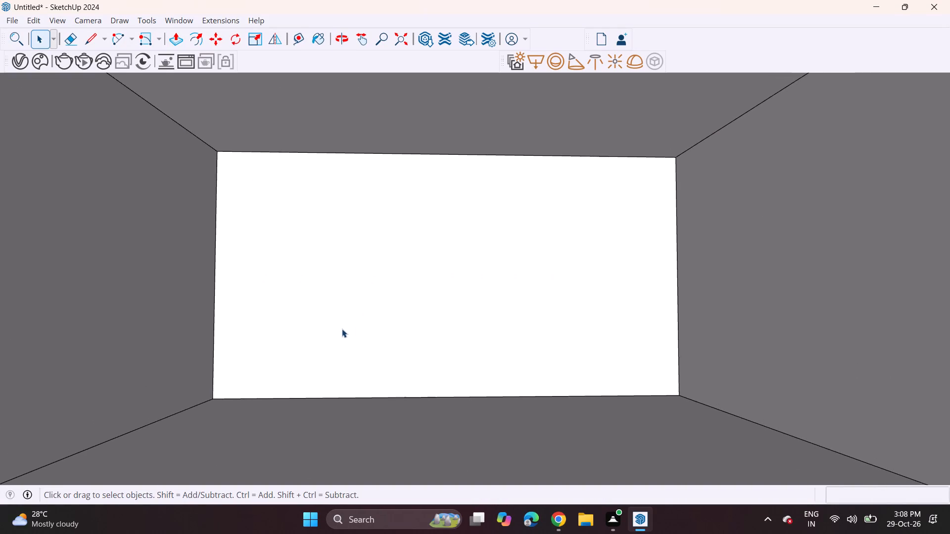
shift+middle_drag(344, 331, 351, 339)
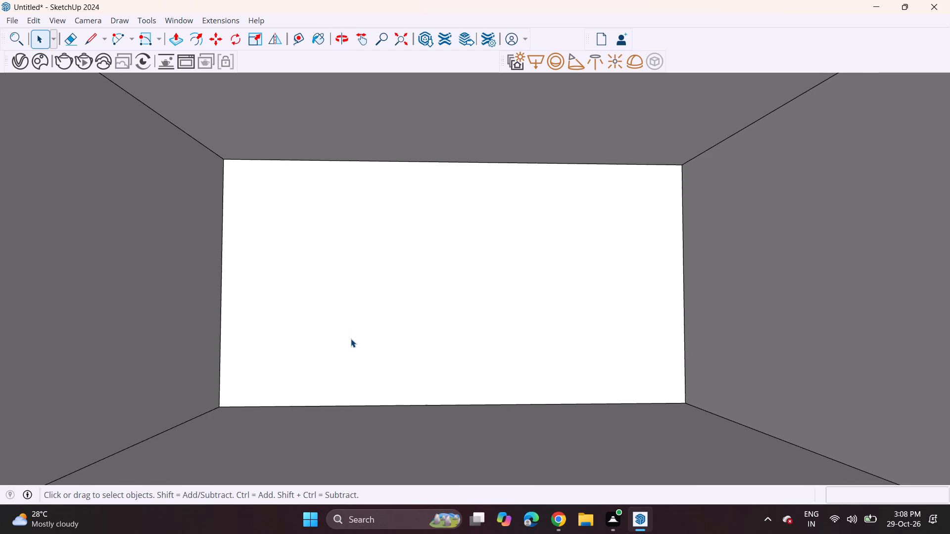
scroll(351, 338, up, 1)
middle_drag(357, 332, 342, 347)
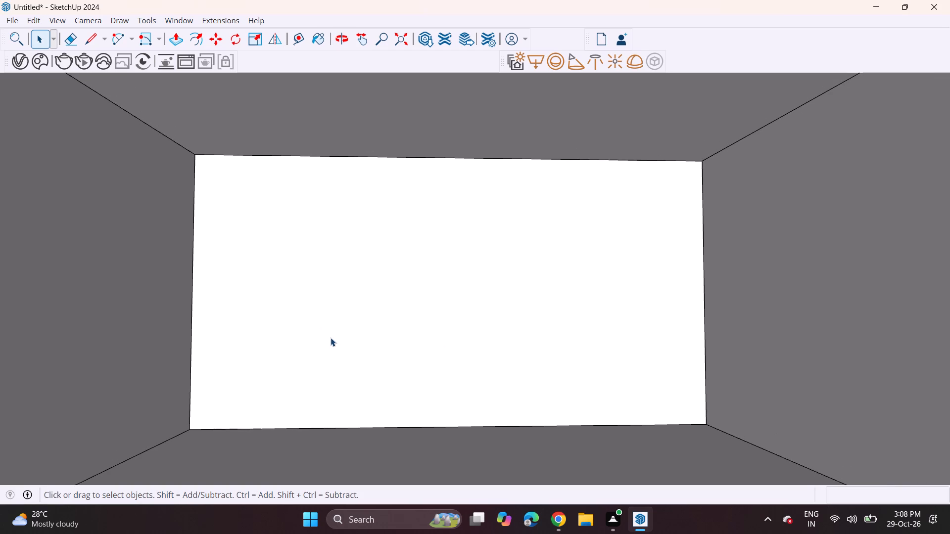
scroll(331, 338, down, 7)
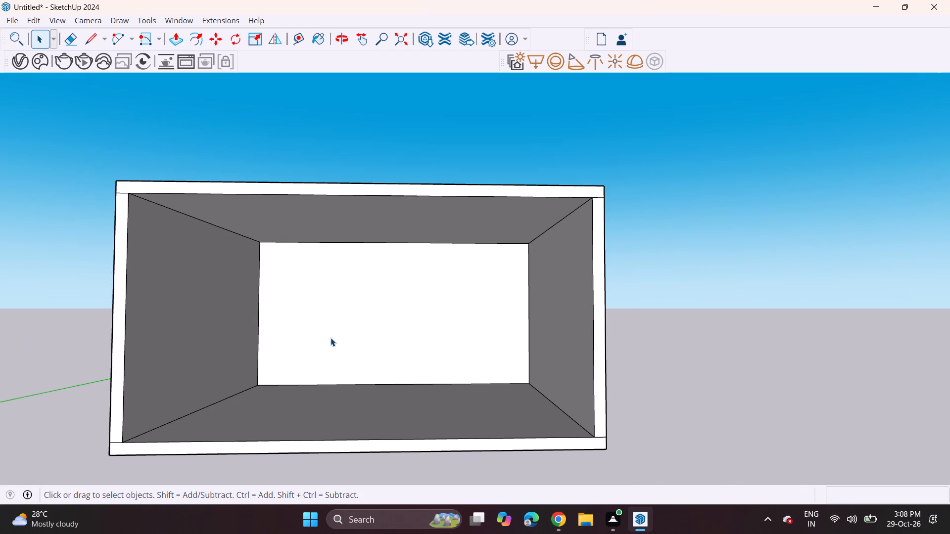
Copy the ceiling's underside face with its edges about 27' 2" sideways, clear of the room.
key(space)
middle_drag(356, 265, 355, 233)
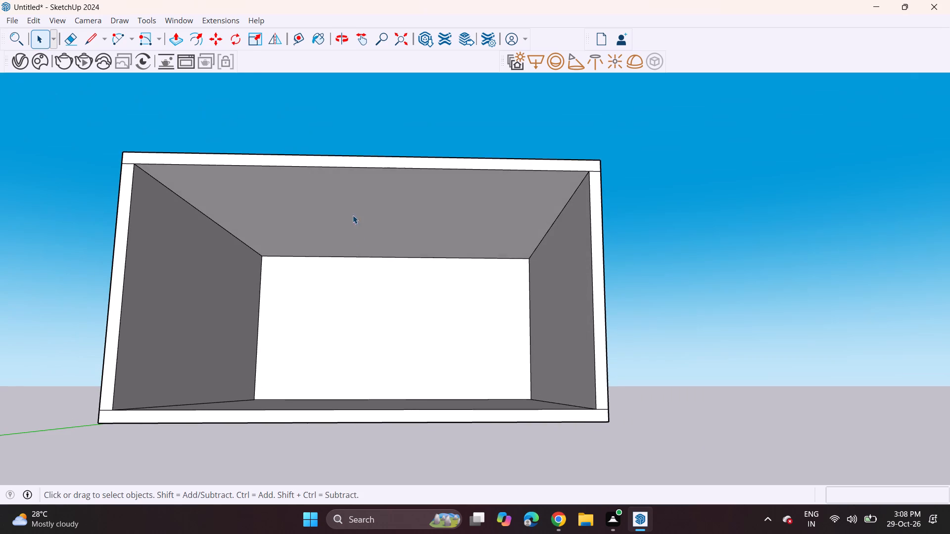
double_click(349, 209)
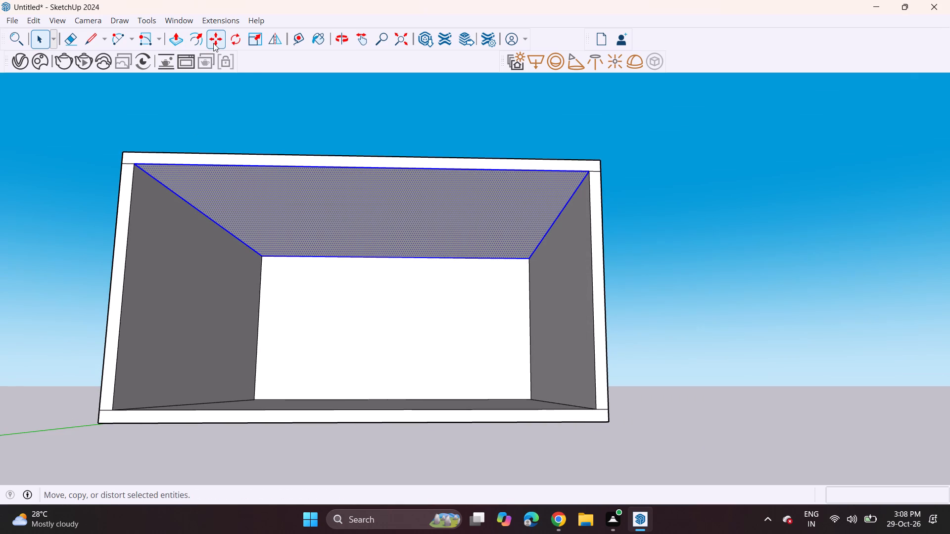
click(213, 43)
click(139, 164)
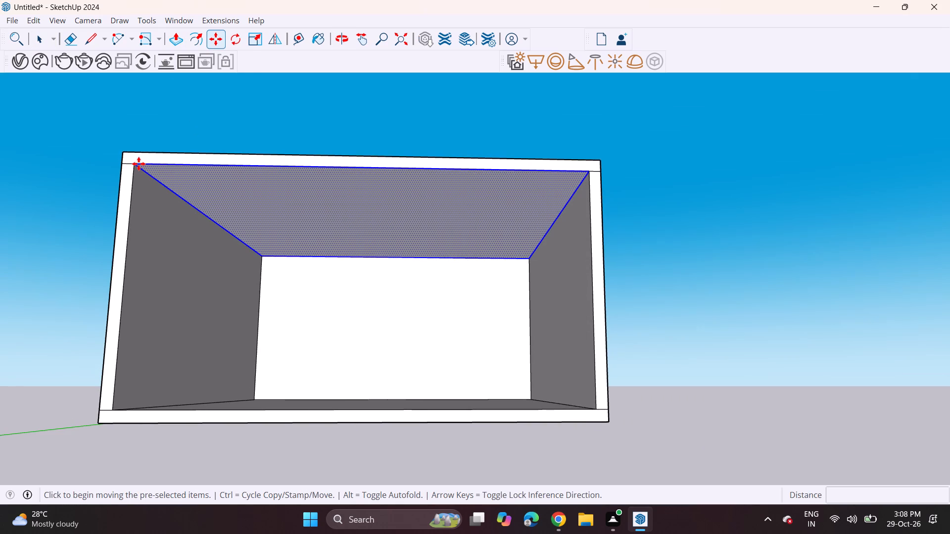
shift+middle_drag(353, 165, 0, 204)
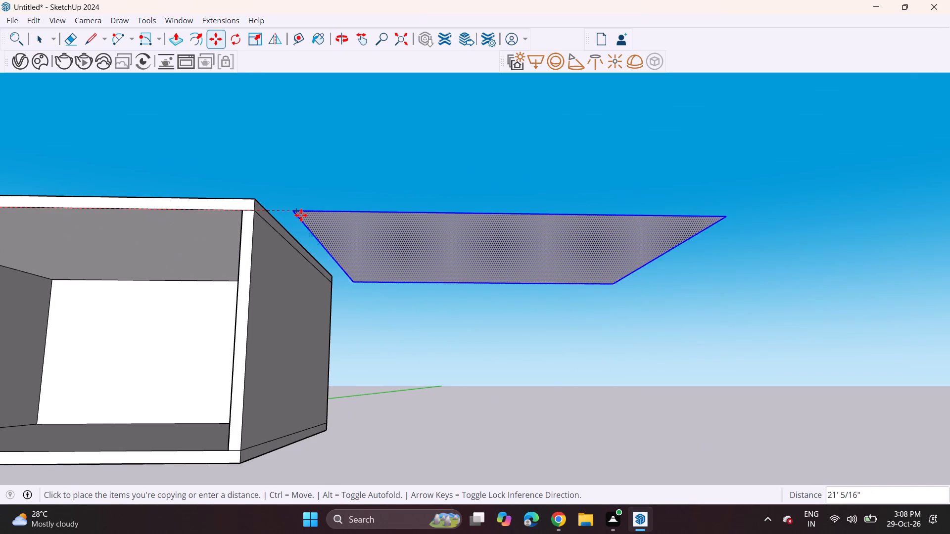
click(433, 220)
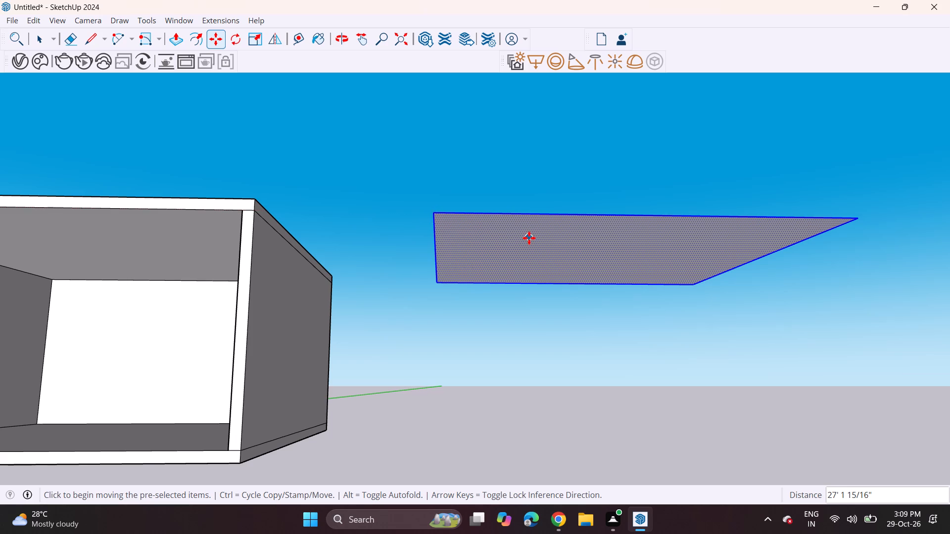
shift+middle_drag(526, 238, 383, 256)
key(space)
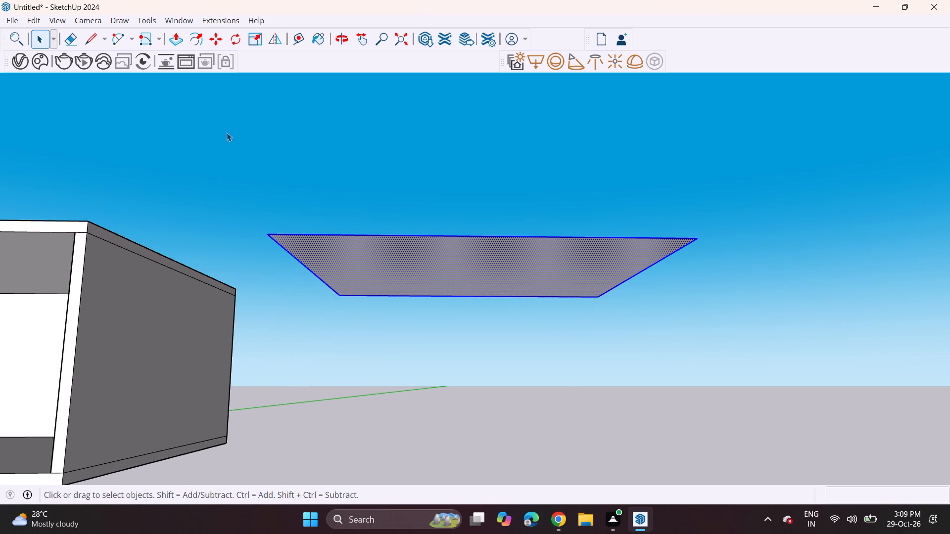
Push/Pull the copied ceiling face downward 4" to form a separate ceiling panel.
click(174, 38)
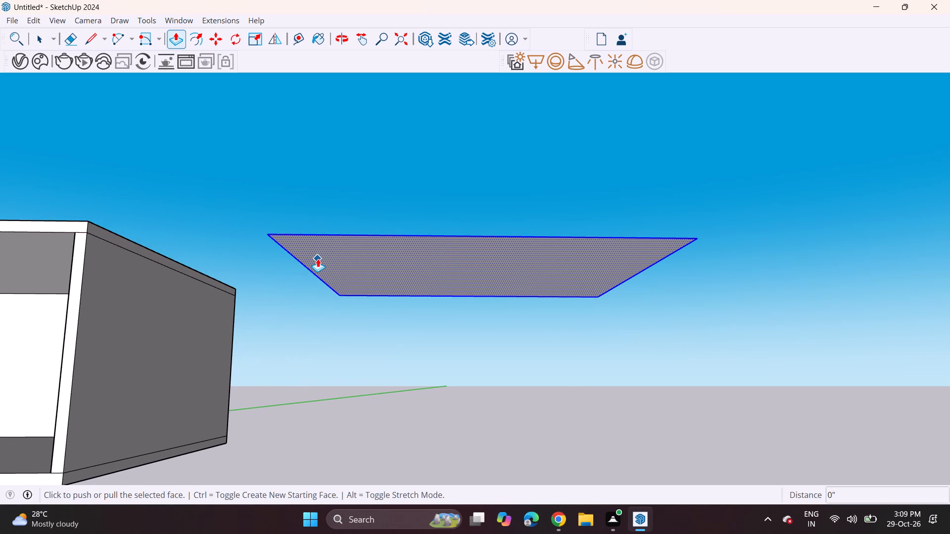
key(Escape)
click(328, 255)
key(4)
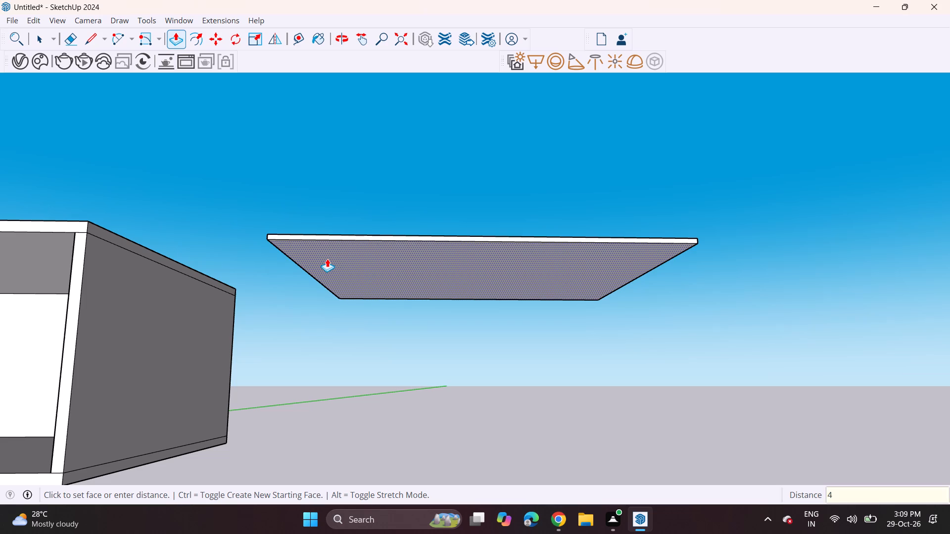
key(Return)
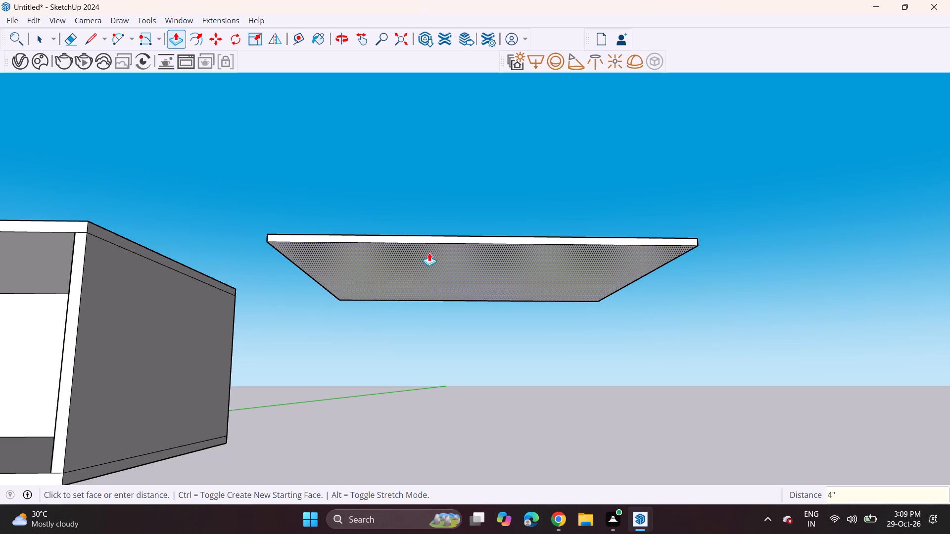
Offset the outline of the ceiling panel's underside inward by about 2' 4".
shift+middle_drag(433, 240, 385, 322)
shift+middle_drag(360, 340, 364, 186)
scroll(364, 186, down, 1)
scroll(413, 285, up, 4)
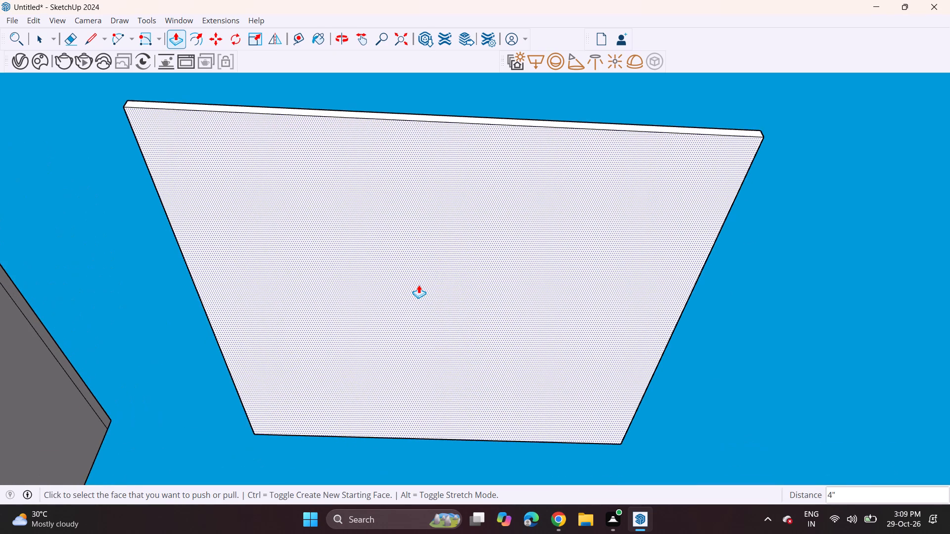
shift+middle_drag(409, 284, 377, 274)
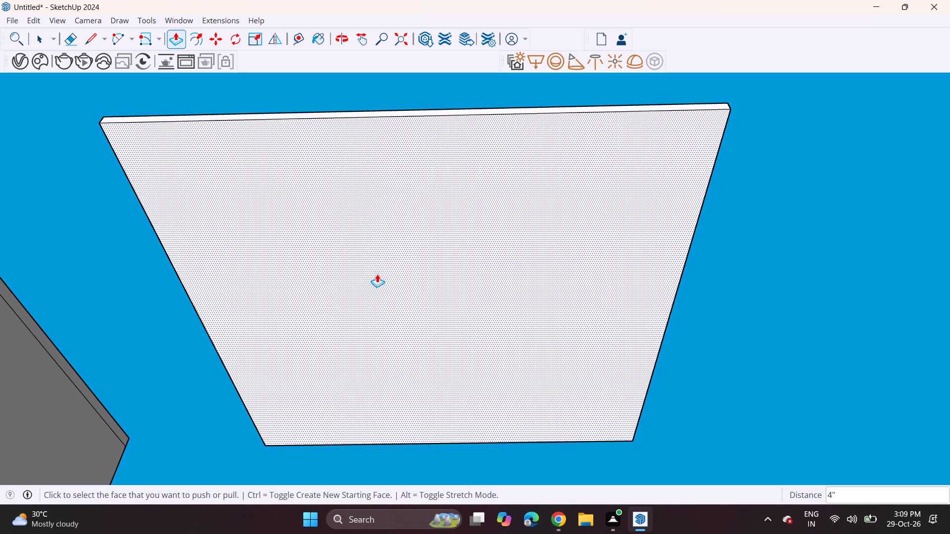
middle_drag(392, 312, 409, 291)
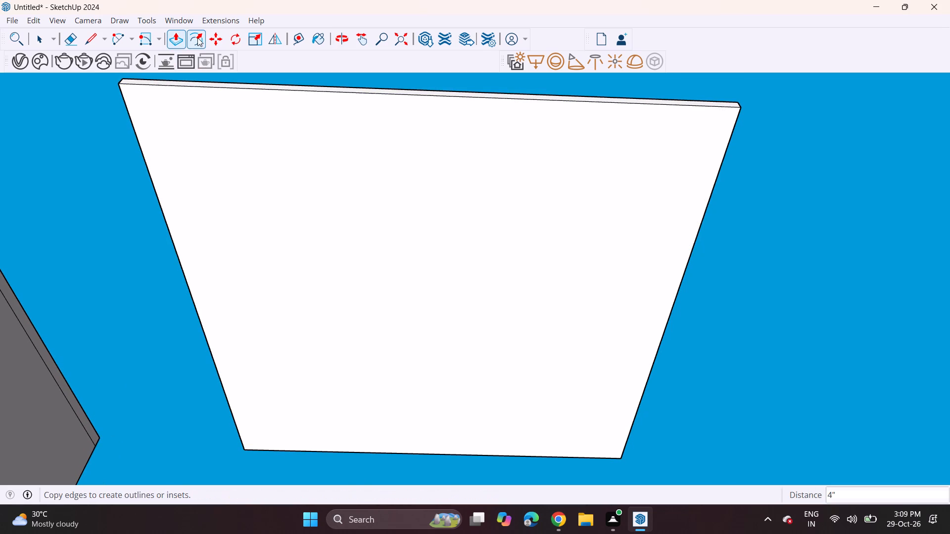
click(197, 38)
click(168, 207)
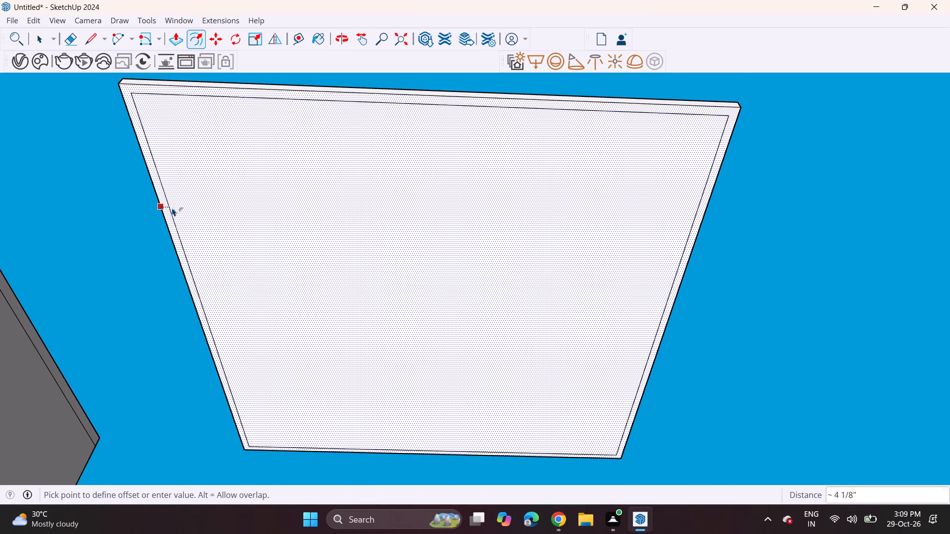
click(225, 197)
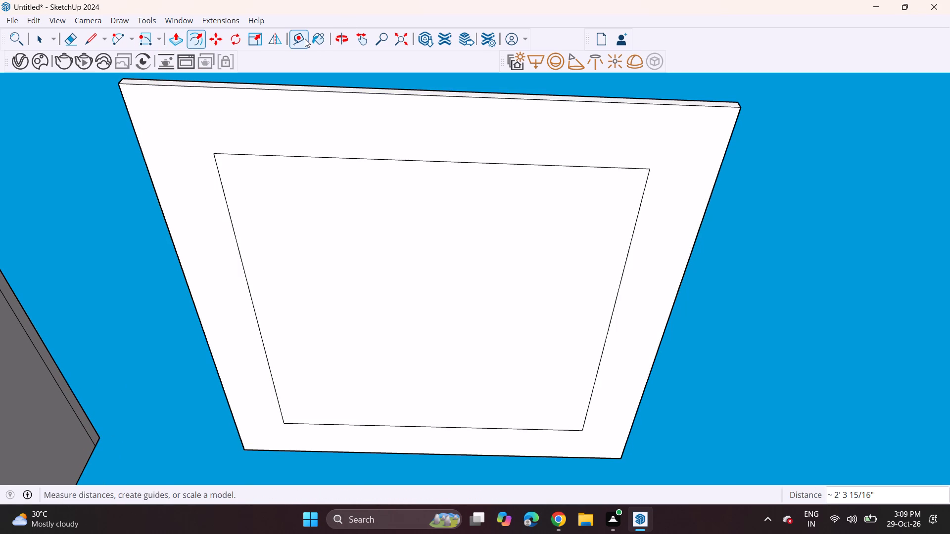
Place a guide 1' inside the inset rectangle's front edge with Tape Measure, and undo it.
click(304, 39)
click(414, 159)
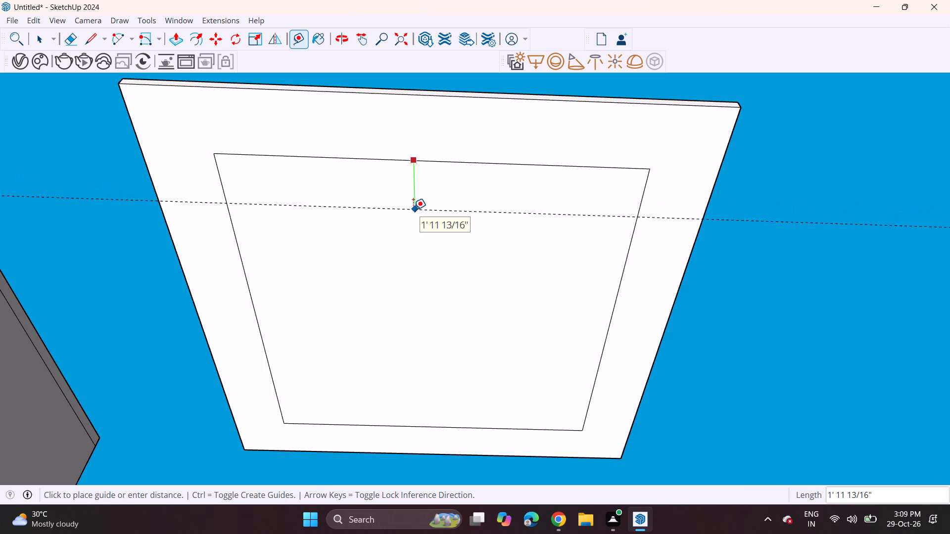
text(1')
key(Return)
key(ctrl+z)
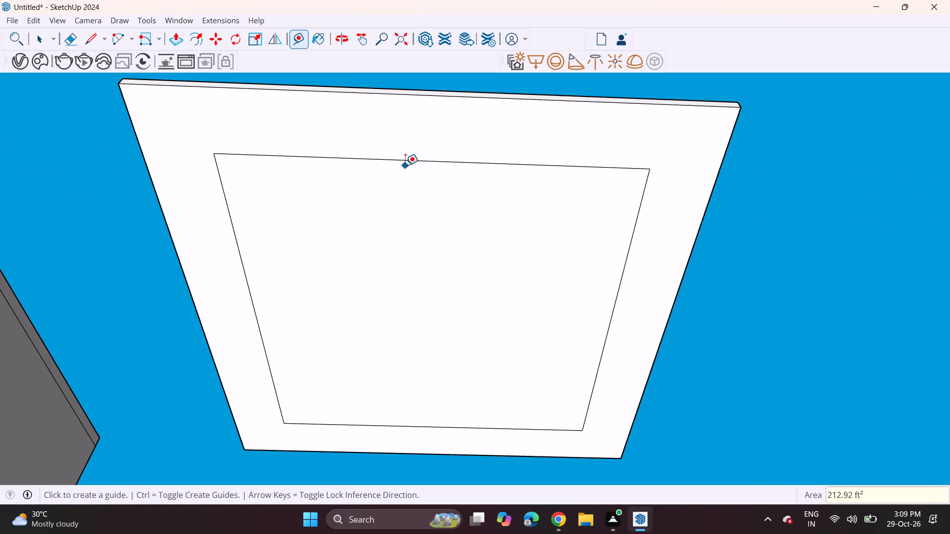
Place guides 2' inside all four edges of the inset rectangle on the panel's underside.
click(405, 160)
text(2')
key(Return)
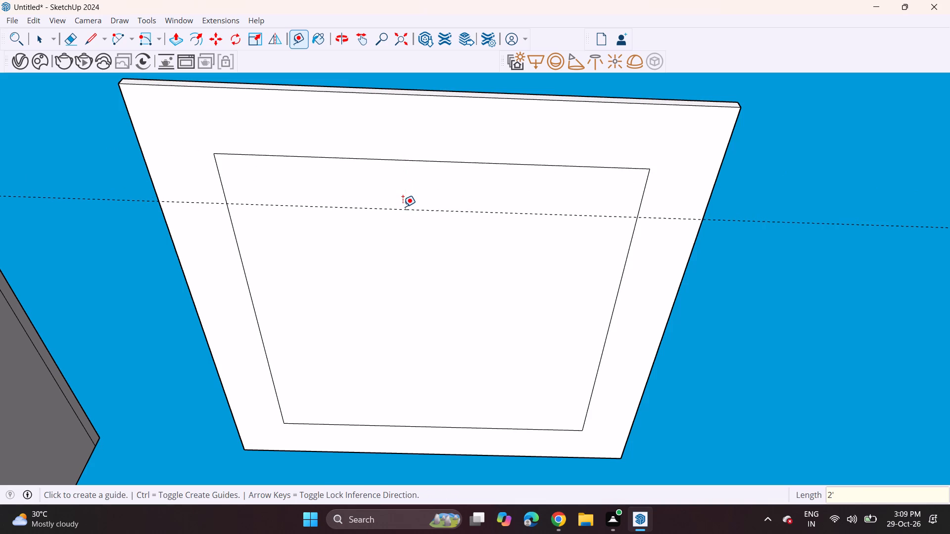
click(239, 259)
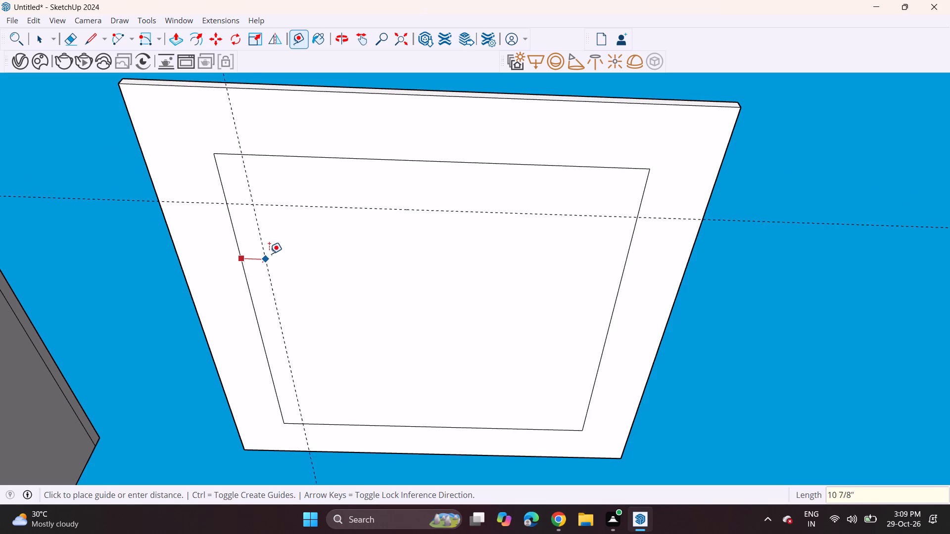
text(2')
key(Return)
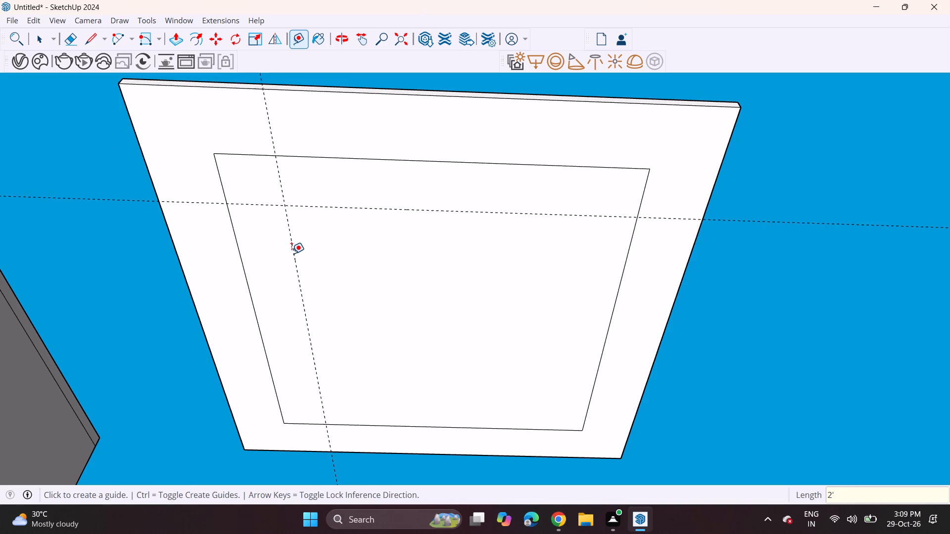
click(619, 293)
text(2')
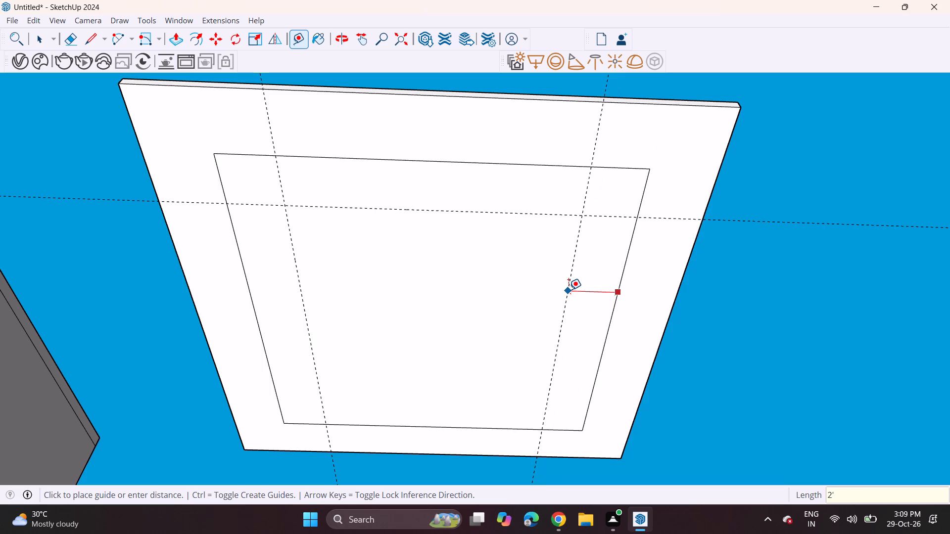
key(Return)
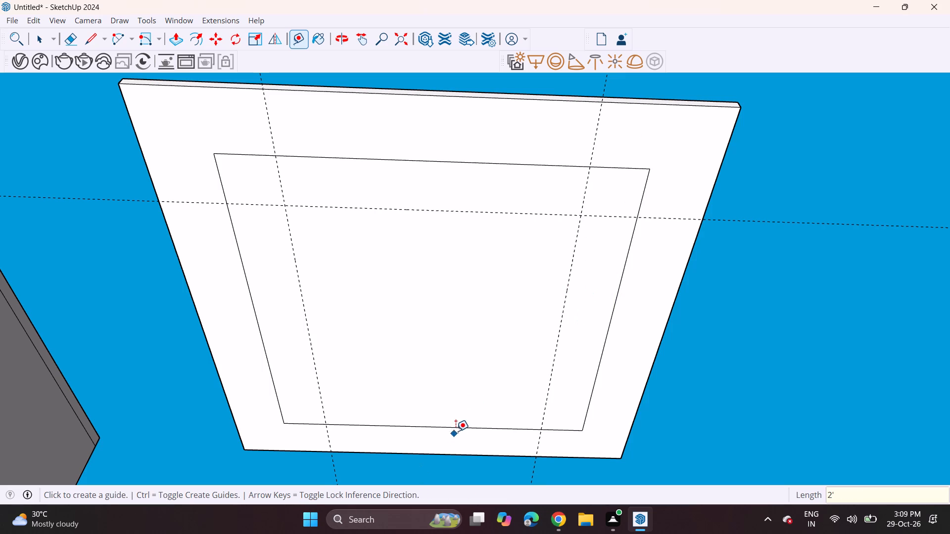
click(459, 431)
text(2')
key(Return)
drag(458, 394, 269, 523)
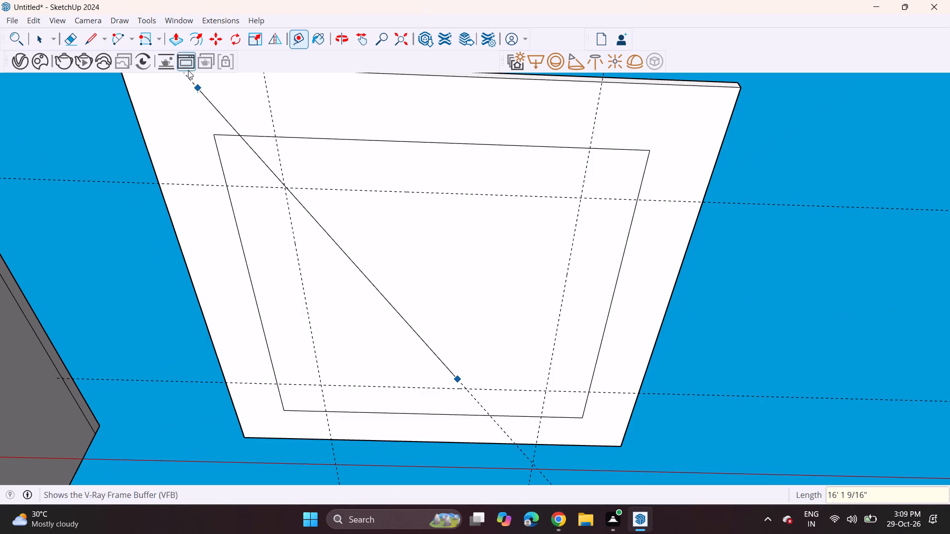
key(space)
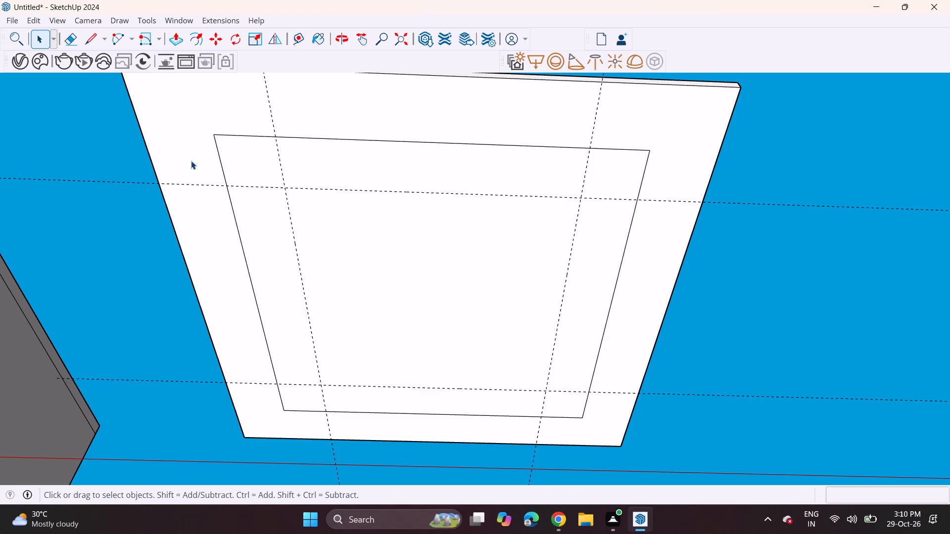
Round the inset rectangle's front-left corner with a 2' radius 2 Point Arc between the guide crossings on its edges.
click(131, 42)
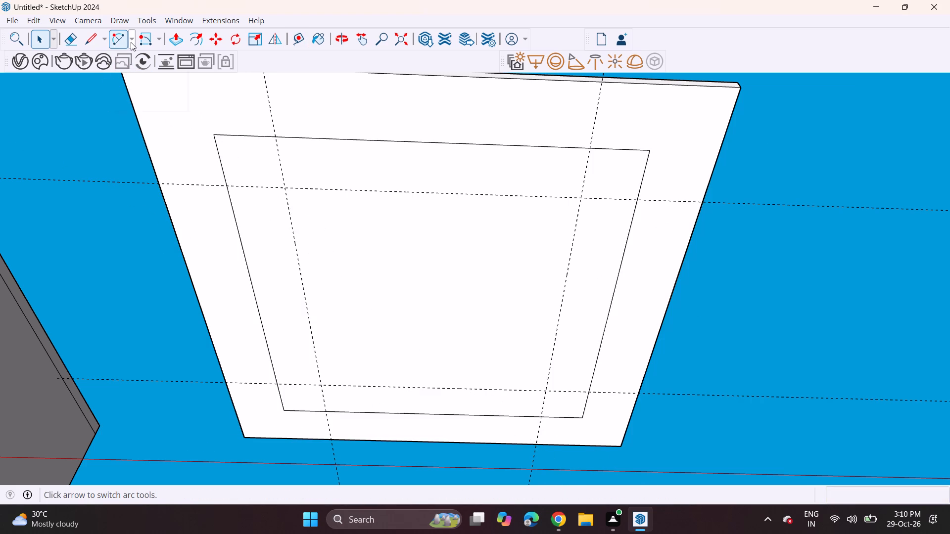
click(135, 76)
click(226, 187)
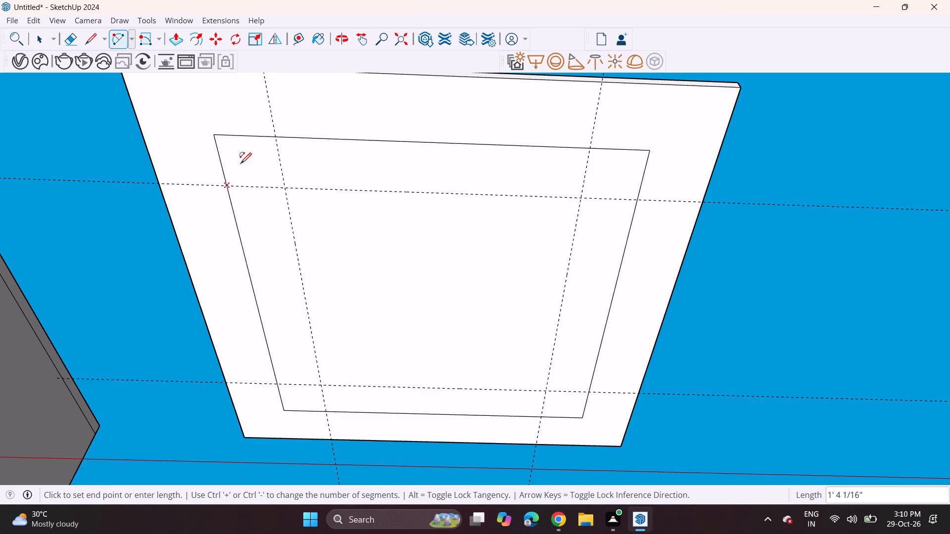
click(278, 136)
click(243, 137)
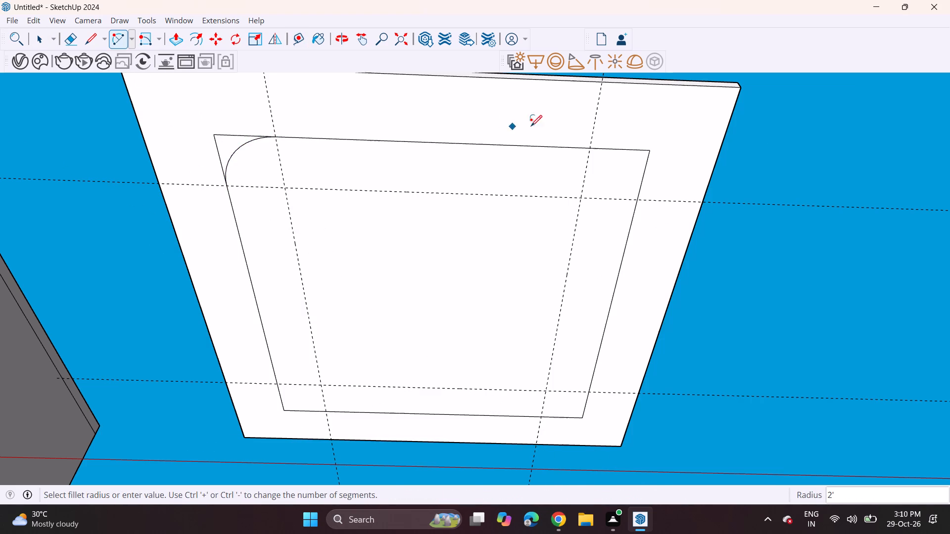
Round the inset rectangle's front-right and back-left corners with 2 Point Arcs between the guide crossings, matching the 2' radius.
click(589, 146)
click(635, 199)
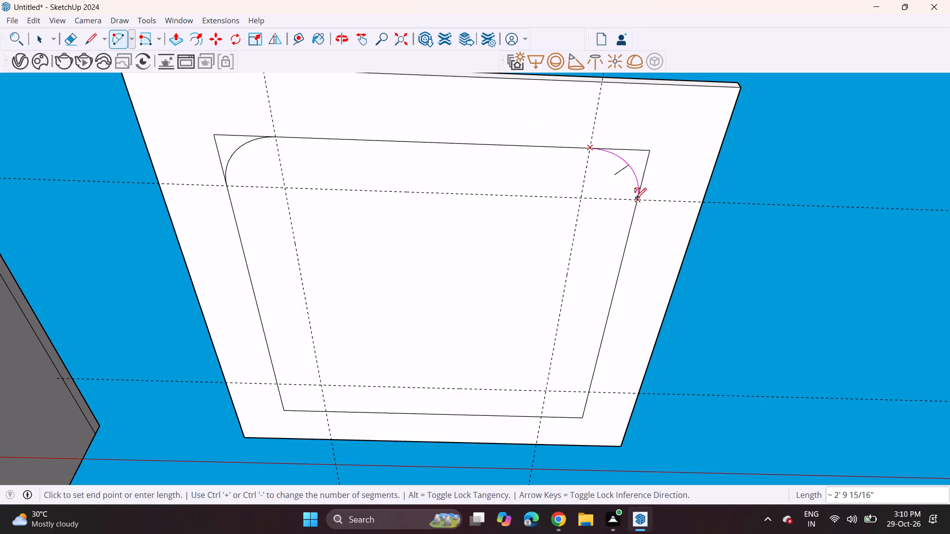
click(637, 170)
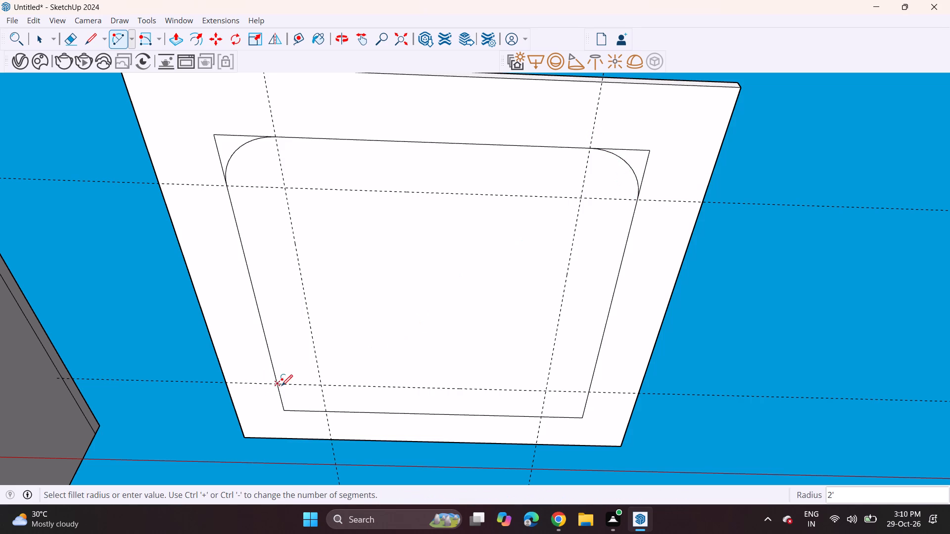
click(282, 386)
click(326, 410)
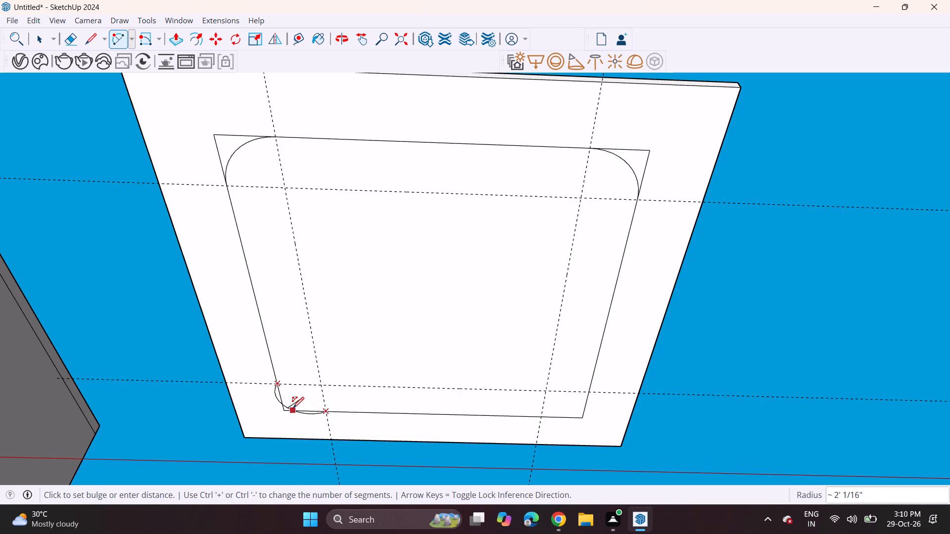
middle_drag(289, 398, 299, 280)
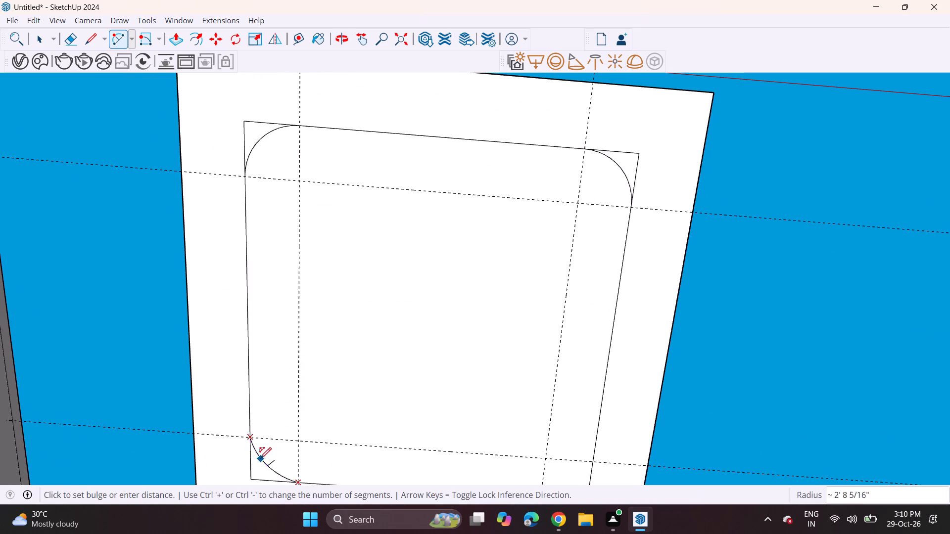
click(254, 463)
Round the inset rectangle's back-right corner with a 2 Point Arc between the guide crossings on its edges.
scroll(323, 441, up, 1)
scroll(323, 441, down, 1)
scroll(323, 441, up, 1)
scroll(323, 441, down, 2)
scroll(323, 441, up, 1)
shift+middle_drag(360, 425, 313, 311)
scroll(307, 307, up, 1)
middle_drag(324, 319, 334, 355)
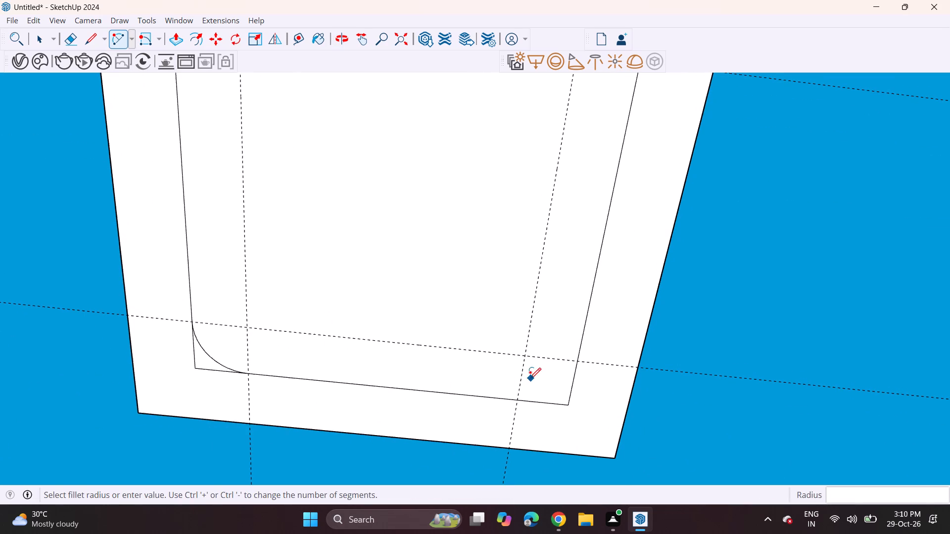
click(518, 400)
click(576, 364)
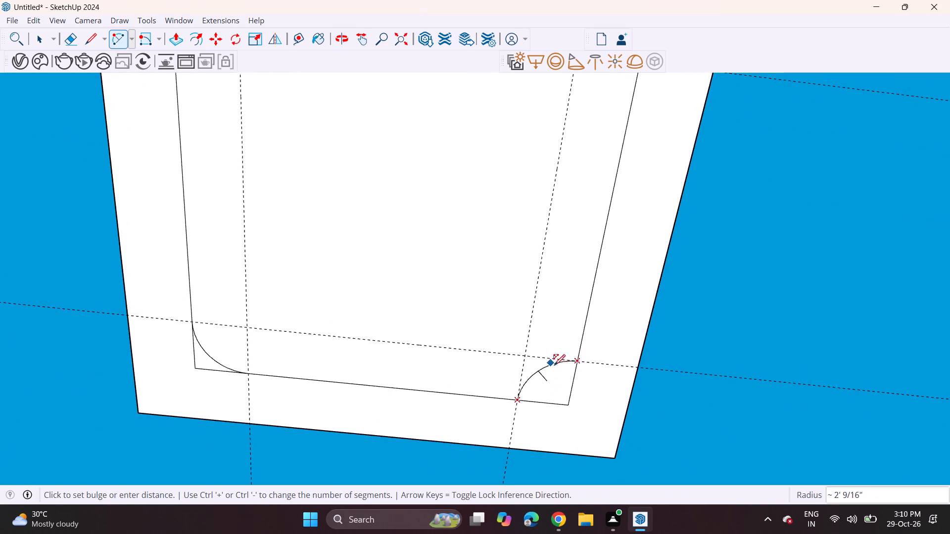
click(567, 382)
Erase the four construction guides running across the ceiling panel.
middle_drag(368, 323, 363, 343)
scroll(368, 323, down, 4)
scroll(341, 329, up, 3)
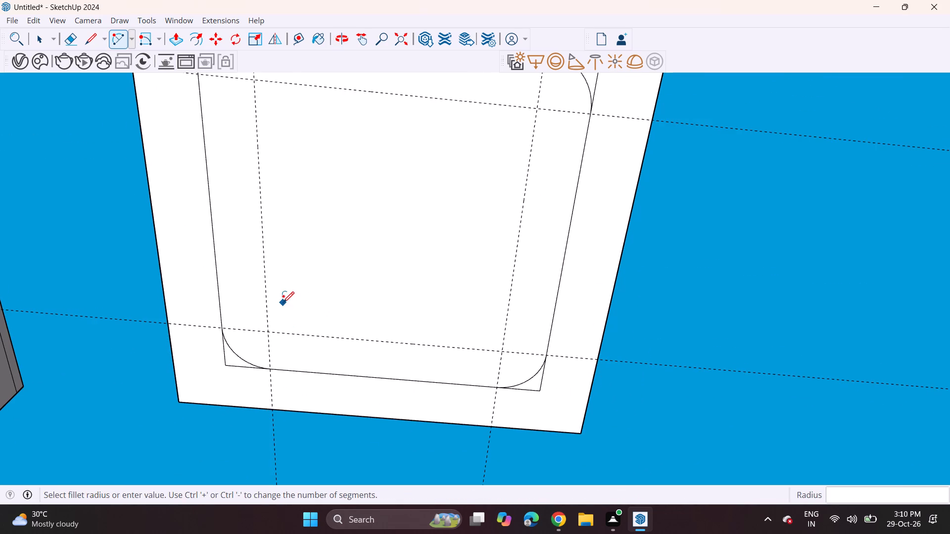
middle_drag(283, 303, 344, 358)
shift+scroll(344, 358, down, 5)
click(74, 33)
drag(222, 177, 222, 183)
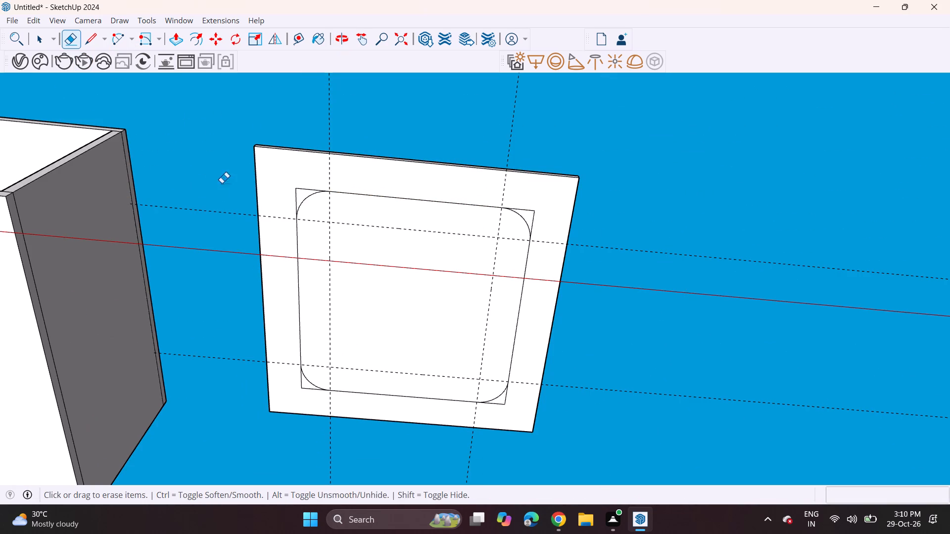
drag(222, 183, 222, 222)
drag(266, 119, 316, 122)
drag(324, 111, 348, 112)
drag(444, 116, 548, 121)
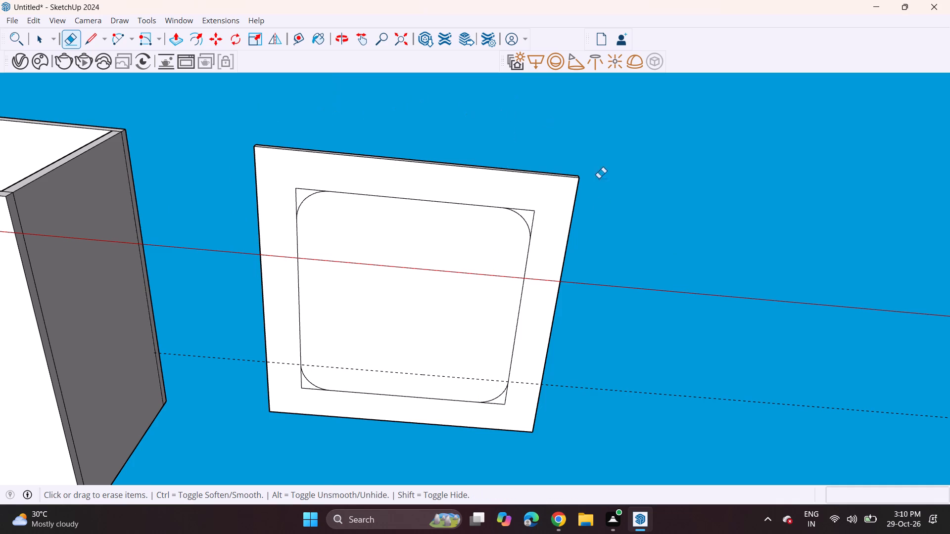
drag(600, 205, 610, 401)
Erase the leftover square corner lines outside the arcs at all four corners of the inset.
middle_drag(445, 174, 383, 158)
scroll(303, 190, up, 9)
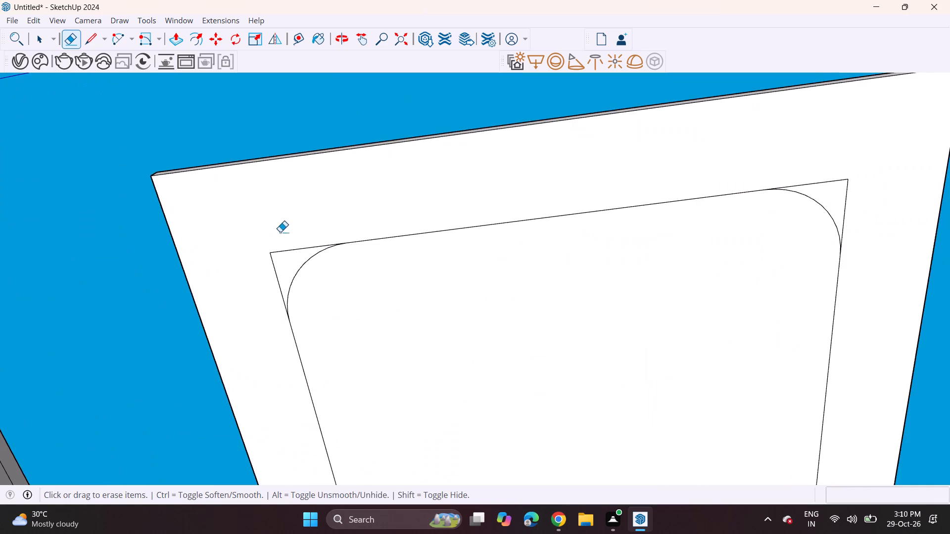
drag(281, 234, 277, 269)
scroll(393, 244, down, 2)
scroll(421, 244, up, 2)
scroll(440, 244, down, 5)
drag(726, 191, 754, 208)
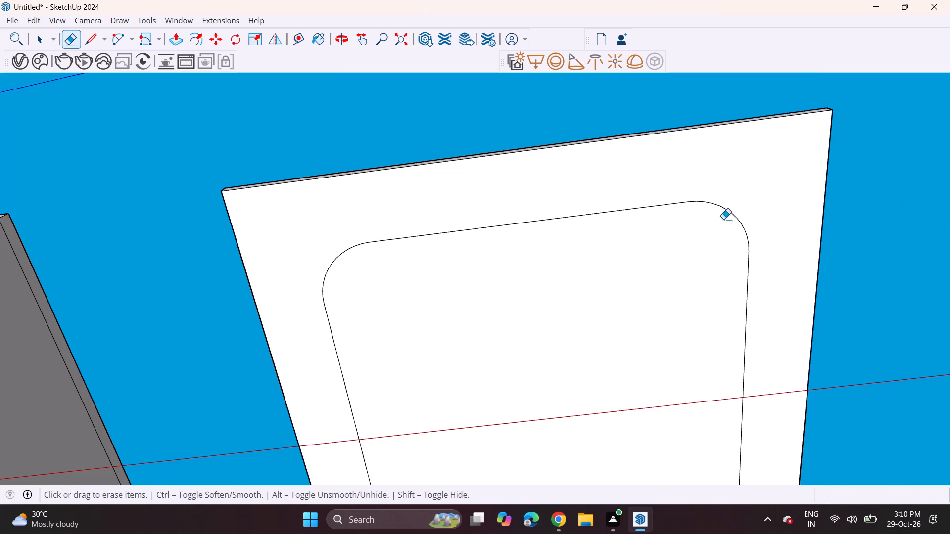
scroll(714, 220, down, 1)
middle_drag(703, 217, 485, 87)
scroll(419, 121, down, 6)
scroll(517, 291, up, 9)
drag(558, 341, 536, 392)
scroll(476, 384, down, 6)
drag(237, 406, 253, 418)
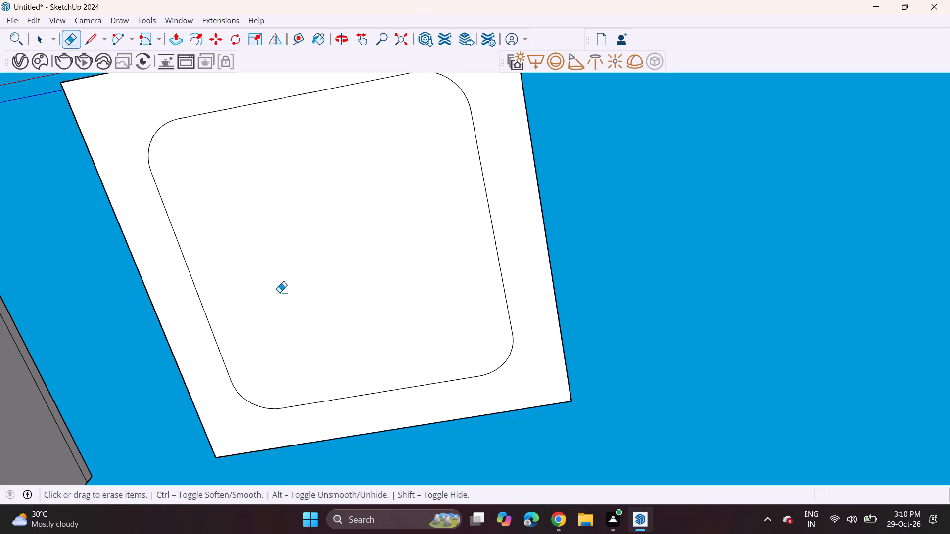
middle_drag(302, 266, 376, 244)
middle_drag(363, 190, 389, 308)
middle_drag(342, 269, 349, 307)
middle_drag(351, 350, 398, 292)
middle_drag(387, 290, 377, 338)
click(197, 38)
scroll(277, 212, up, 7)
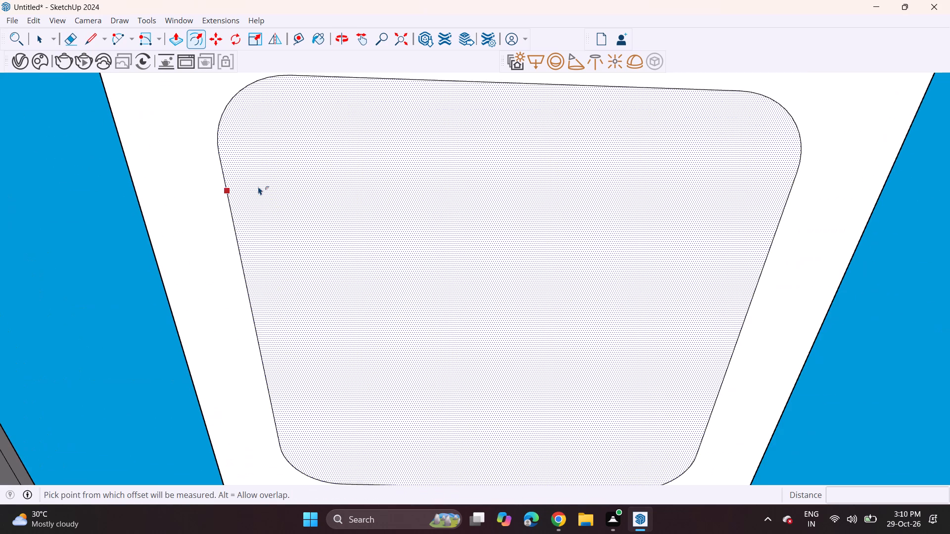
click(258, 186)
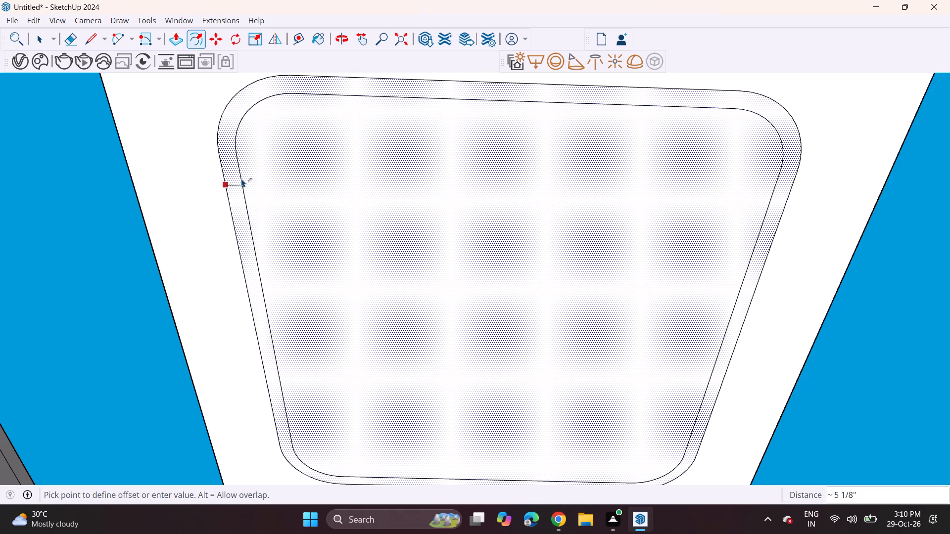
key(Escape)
Push the rounded inset face about 3 1/16" into the panel to form a recess.
scroll(241, 178, down, 5)
middle_drag(241, 178, 239, 208)
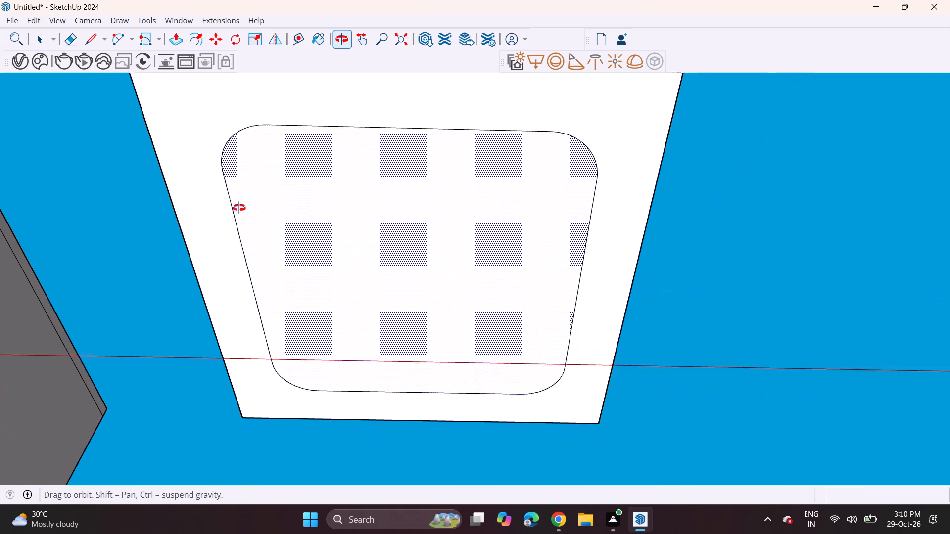
middle_drag(239, 208, 241, 217)
click(180, 44)
key(Escape)
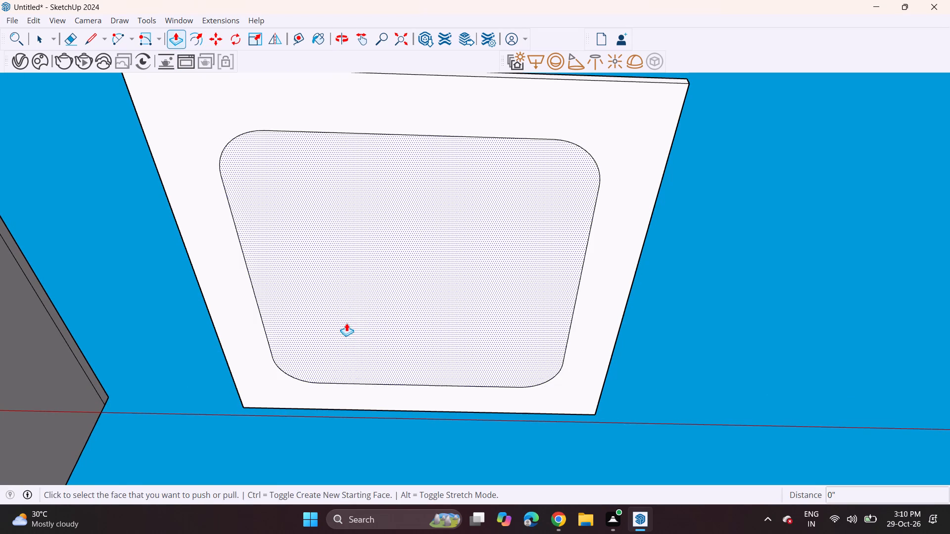
click(346, 331)
click(345, 327)
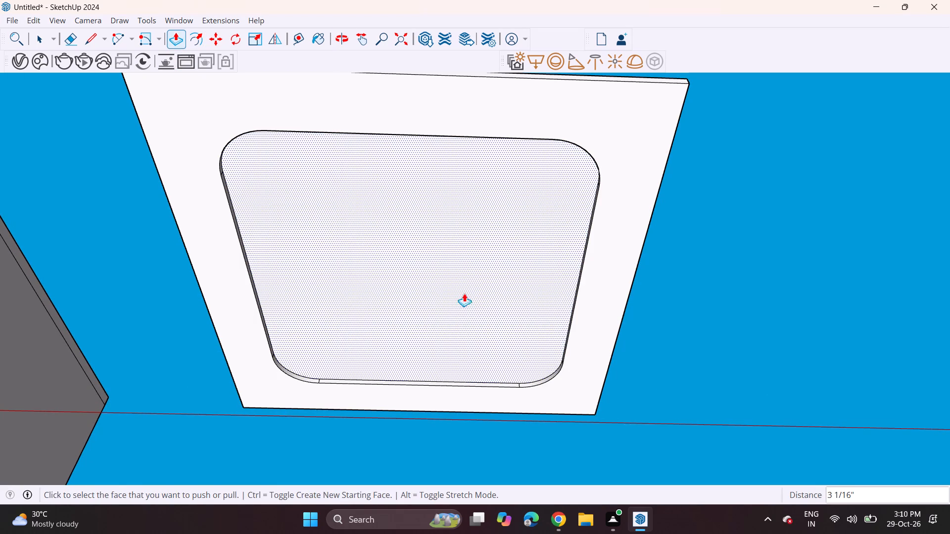
Examine the recessed inset and the surrounding panel border from several angles.
middle_drag(457, 291, 467, 314)
middle_drag(505, 302, 513, 331)
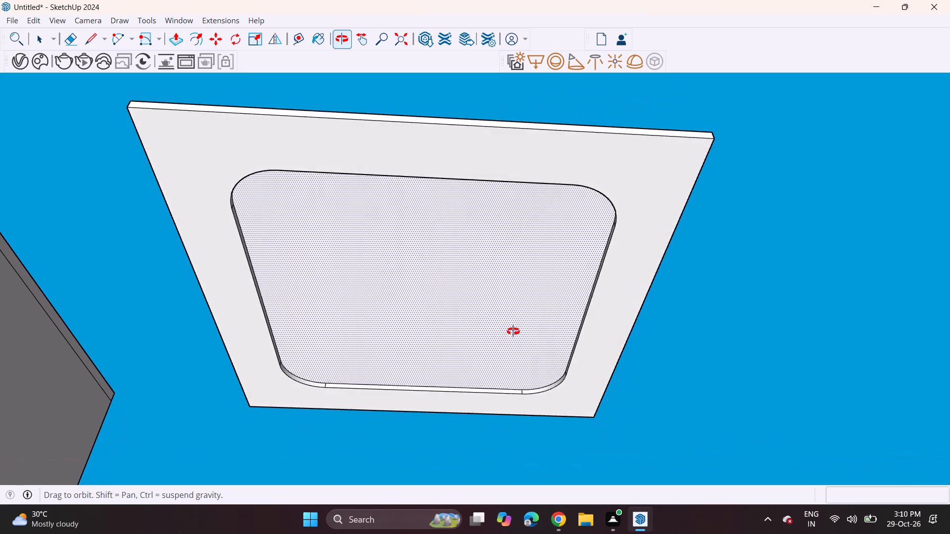
middle_drag(513, 331, 507, 331)
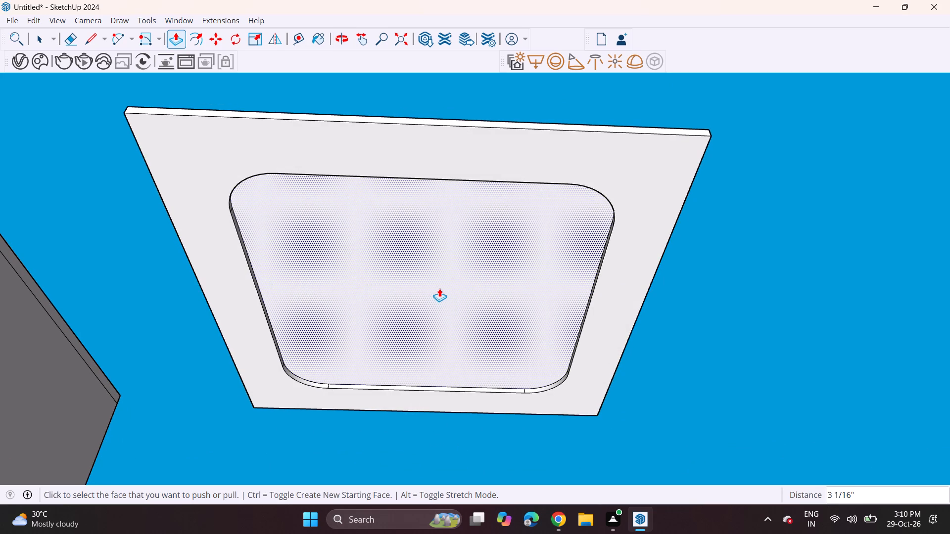
scroll(439, 289, down, 4)
shift+scroll(465, 330, up, 1)
shift+middle_drag(462, 330, 434, 349)
shift+scroll(438, 347, down, 1)
middle_drag(425, 359, 424, 394)
scroll(382, 392, up, 6)
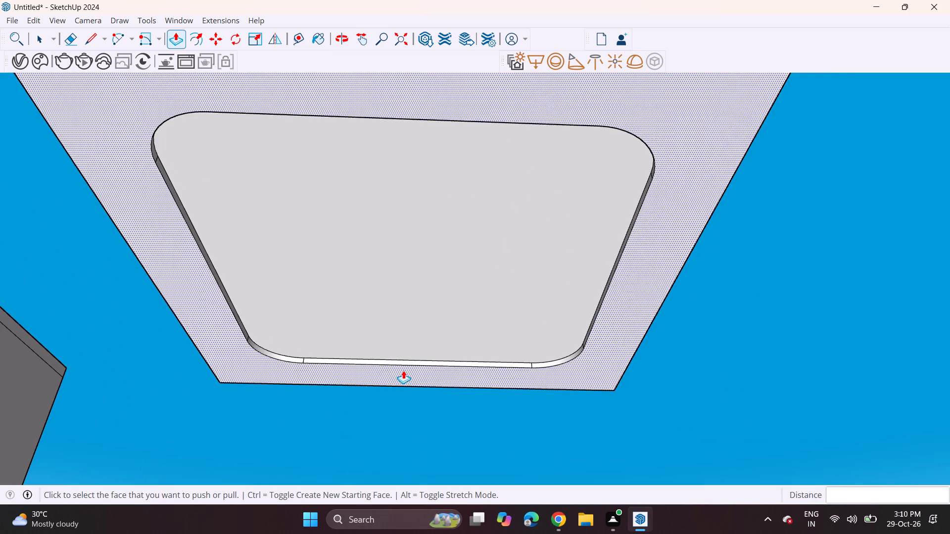
middle_drag(398, 364, 393, 308)
scroll(396, 295, up, 1)
scroll(391, 266, down, 7)
middle_drag(391, 335, 390, 353)
shift+scroll(392, 362, down, 1)
middle_drag(387, 370, 385, 326)
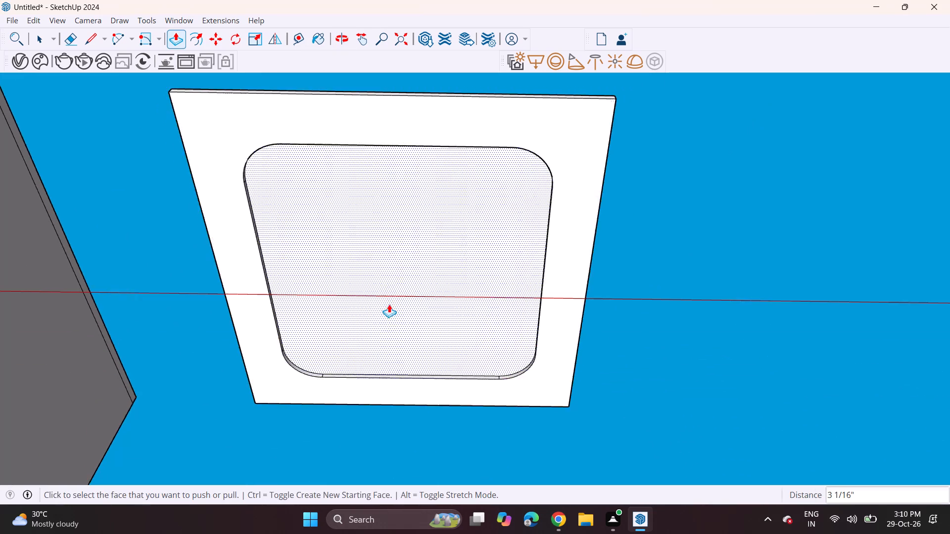
scroll(387, 289, up, 1)
scroll(387, 289, down, 4)
middle_drag(402, 334, 421, 370)
middle_drag(420, 352, 426, 284)
middle_drag(416, 300, 387, 315)
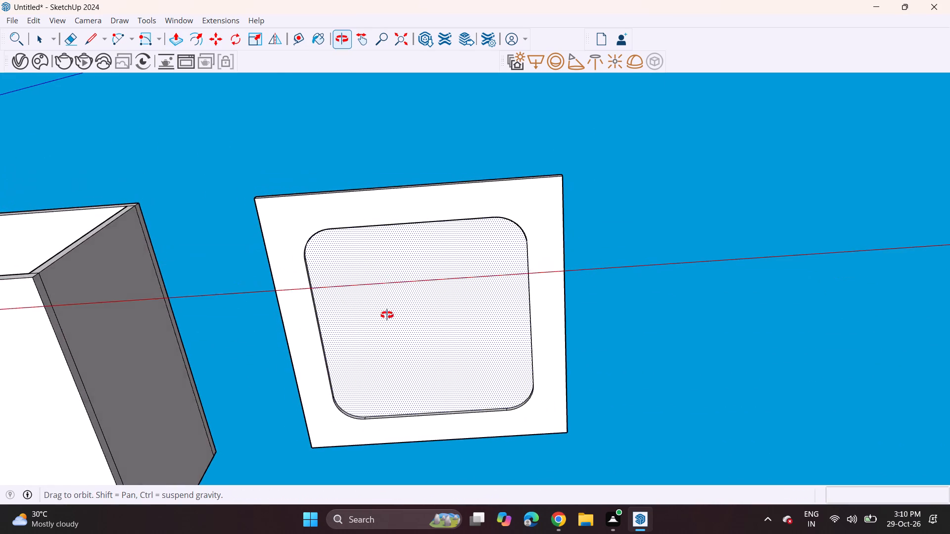
middle_drag(387, 315, 388, 319)
scroll(425, 297, up, 4)
shift+middle_drag(435, 316, 448, 283)
middle_drag(460, 287, 483, 280)
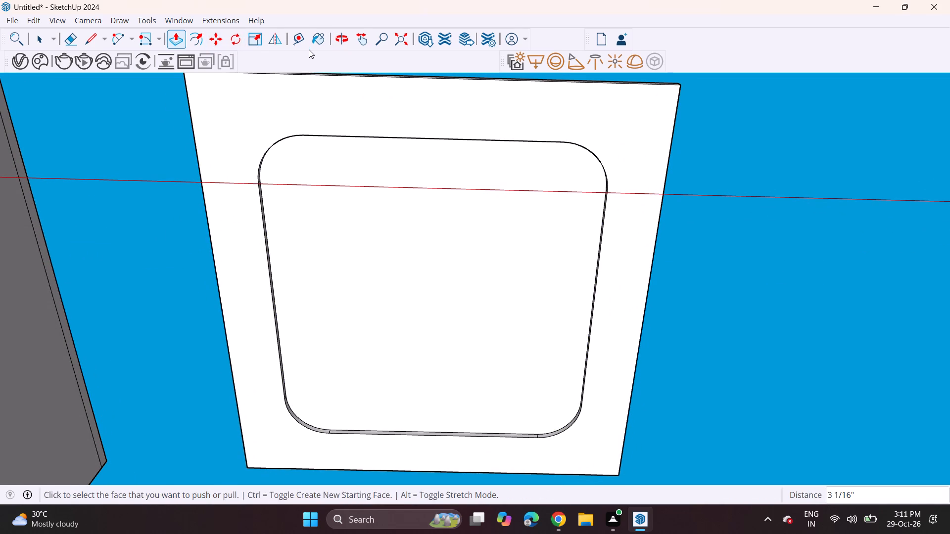
Place Tape Measure guides 1' inside the left and front edges of the panel's underside.
click(300, 37)
click(219, 280)
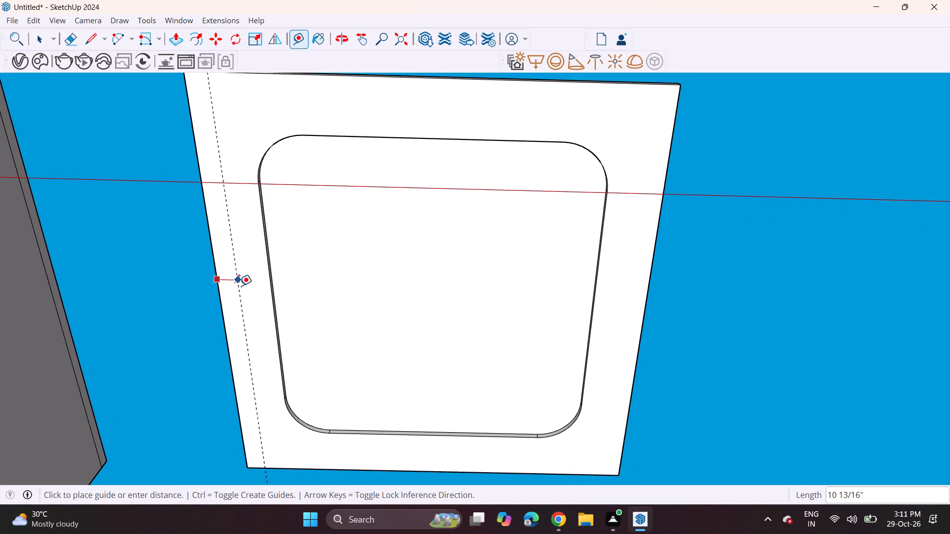
key(1)
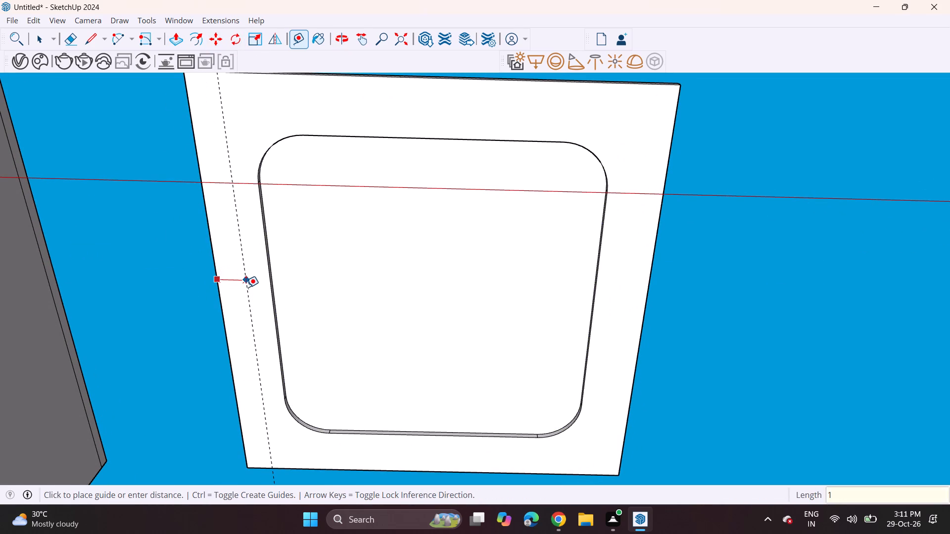
key(apostrophe)
key(Return)
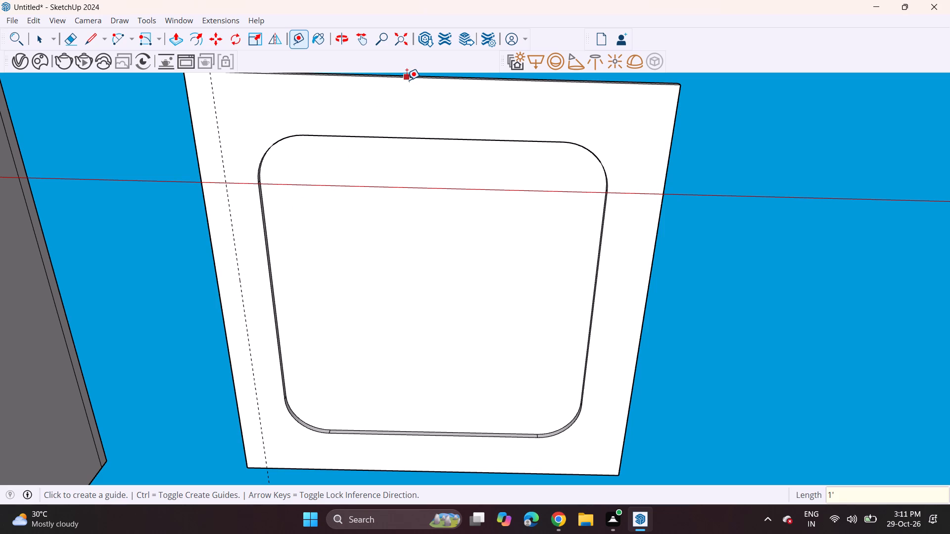
click(407, 80)
text(1')
key(Return)
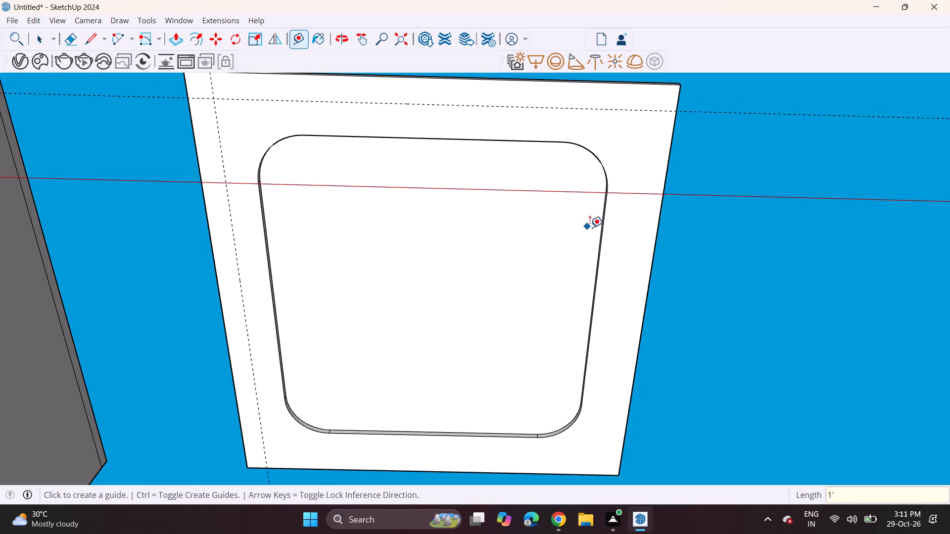
Place guides 1'5" inside the right and front edges of the panel's underside.
click(656, 250)
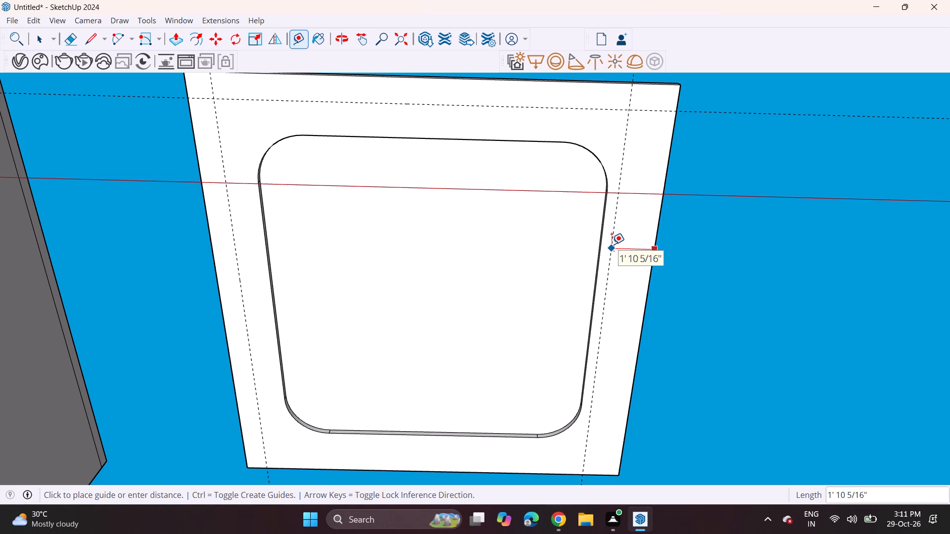
key(1)
text('5)
key(Return)
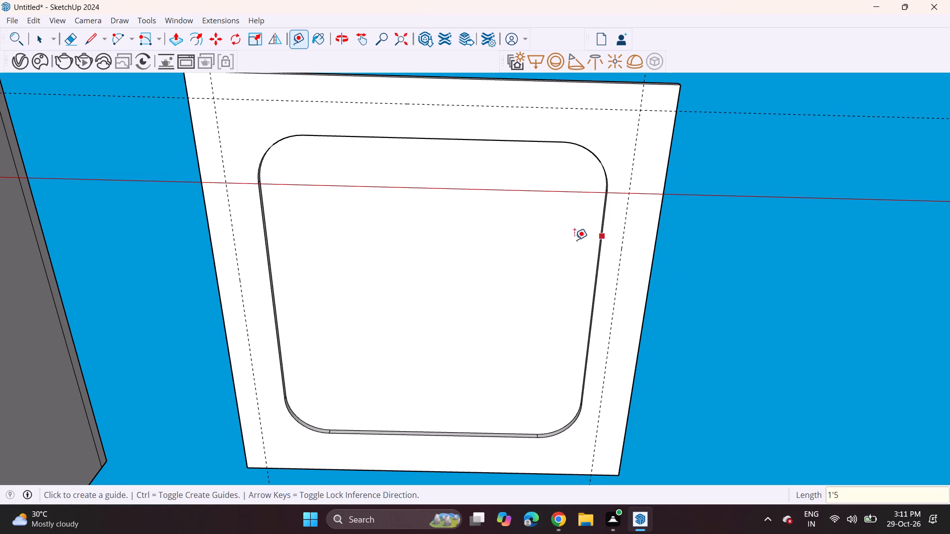
click(472, 78)
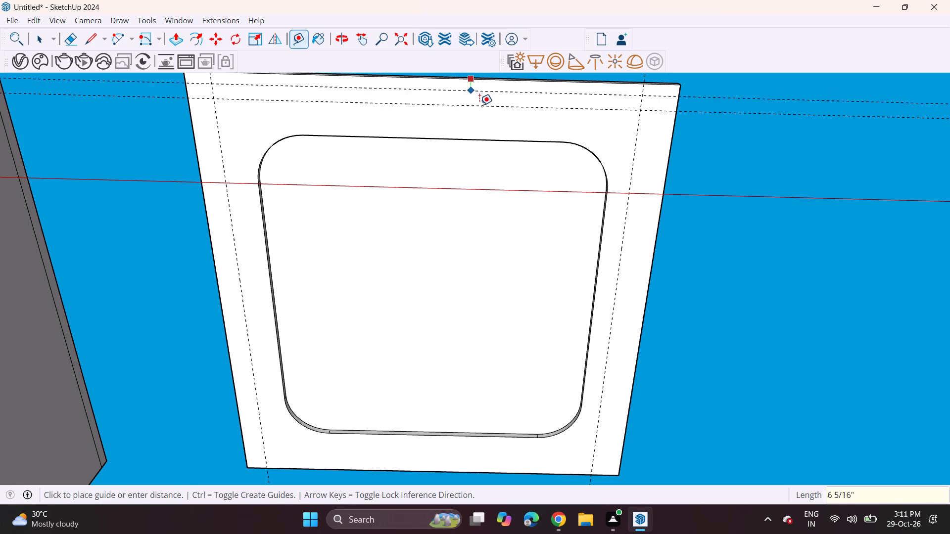
text(1'5)
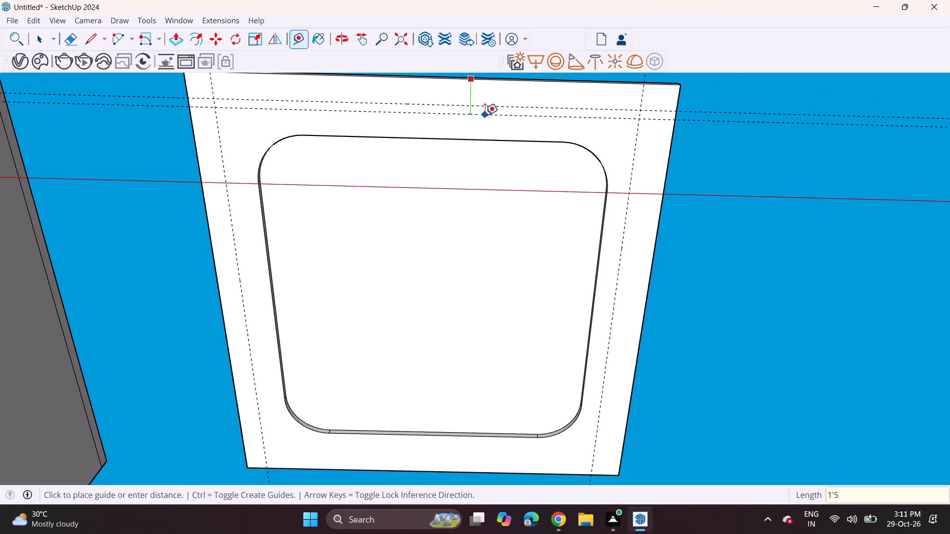
key(Return)
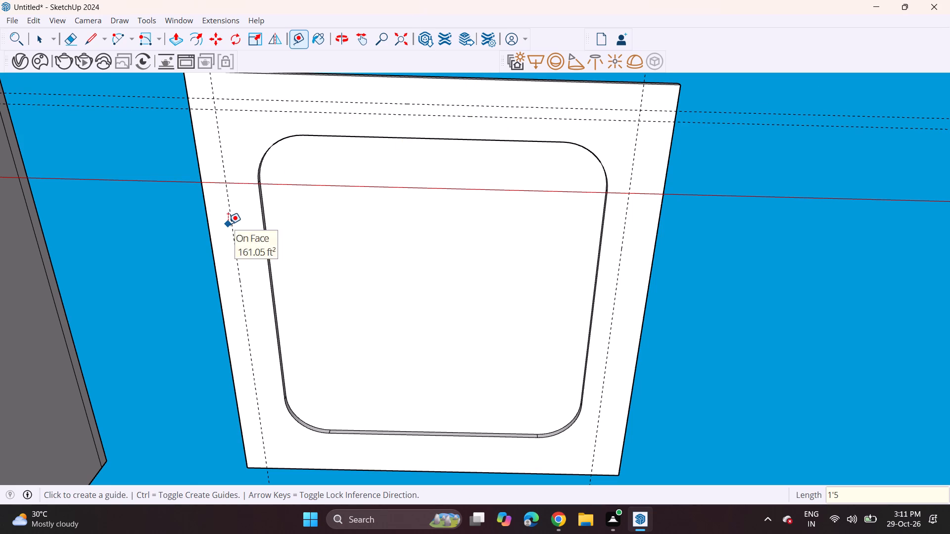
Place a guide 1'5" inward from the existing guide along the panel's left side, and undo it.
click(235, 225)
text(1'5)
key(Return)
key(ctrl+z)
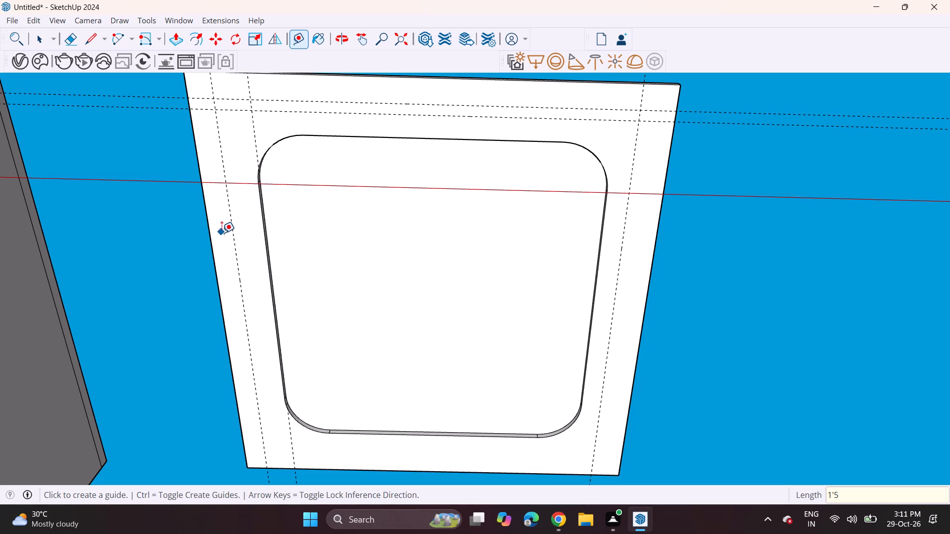
Place Tape Measure guides 1'5" inside the left and back edges of the panel's underside.
click(210, 230)
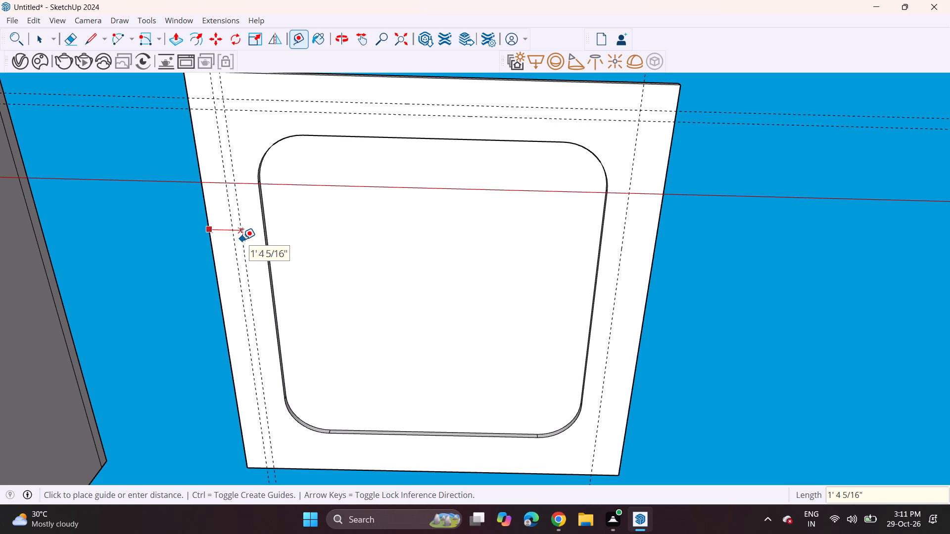
text(1')
key(5)
key(Return)
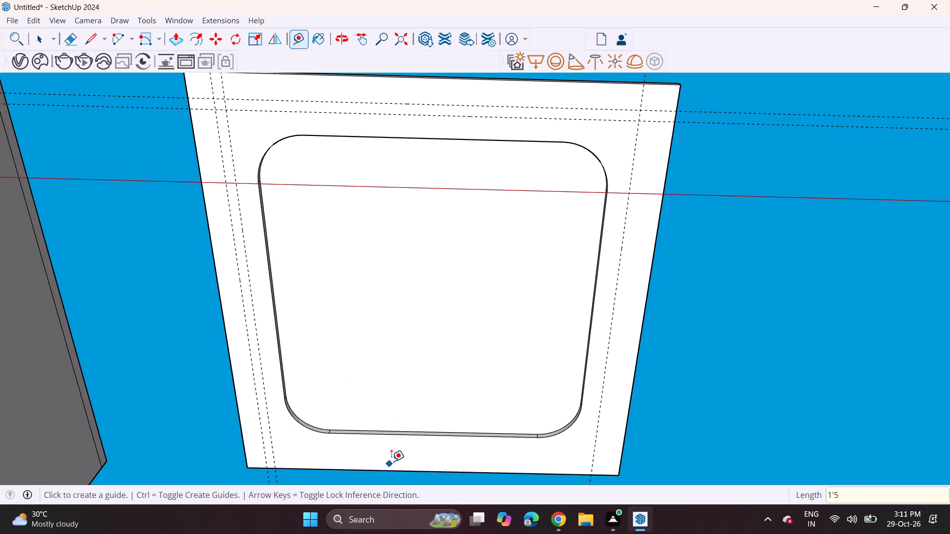
click(388, 473)
text(1'5)
key(Return)
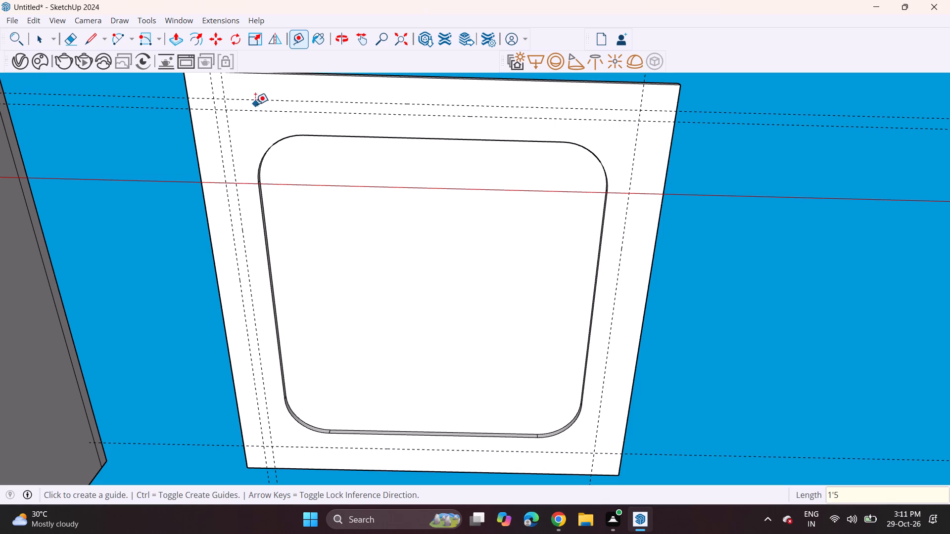
Erase the outer 1' guides along the panel's front and left edges.
click(67, 40)
click(93, 94)
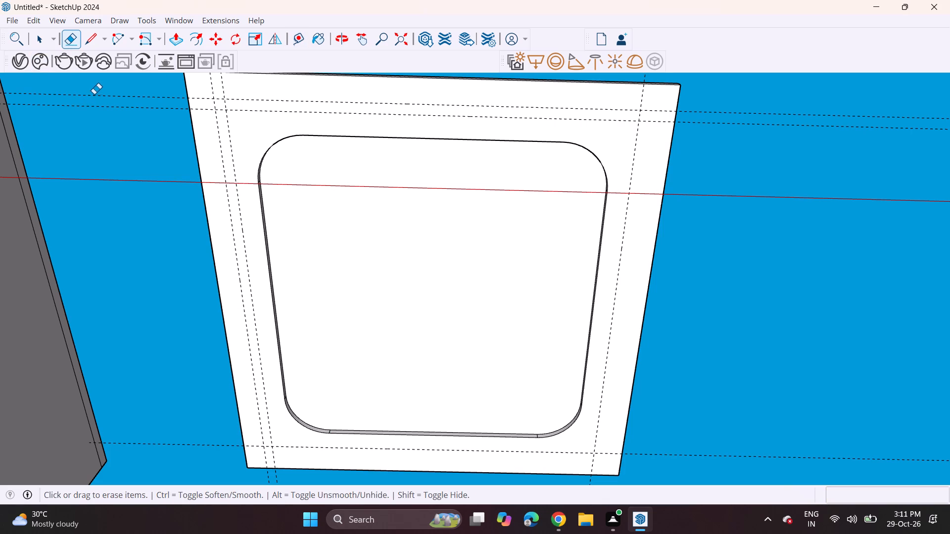
click(99, 97)
click(211, 92)
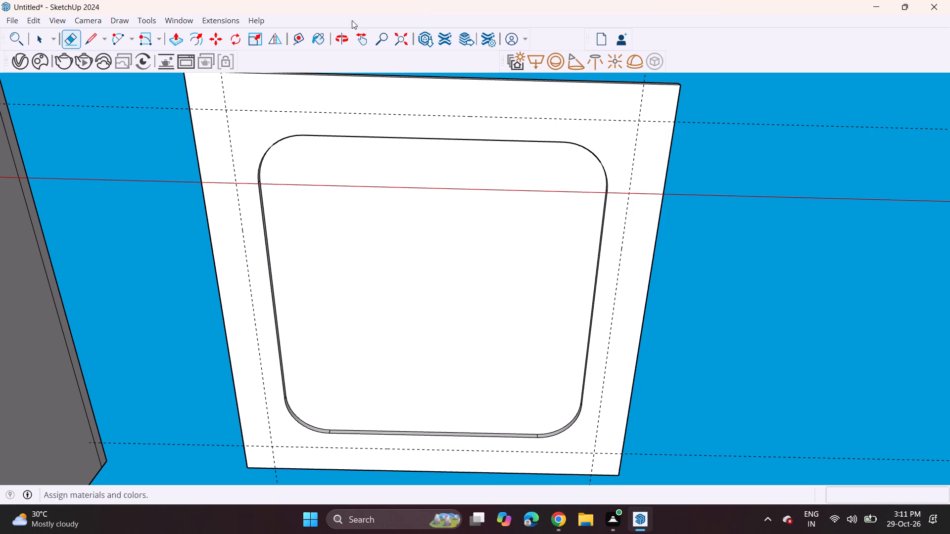
Place guides 3' inward from the left and right border guides on the panel's underside.
click(297, 44)
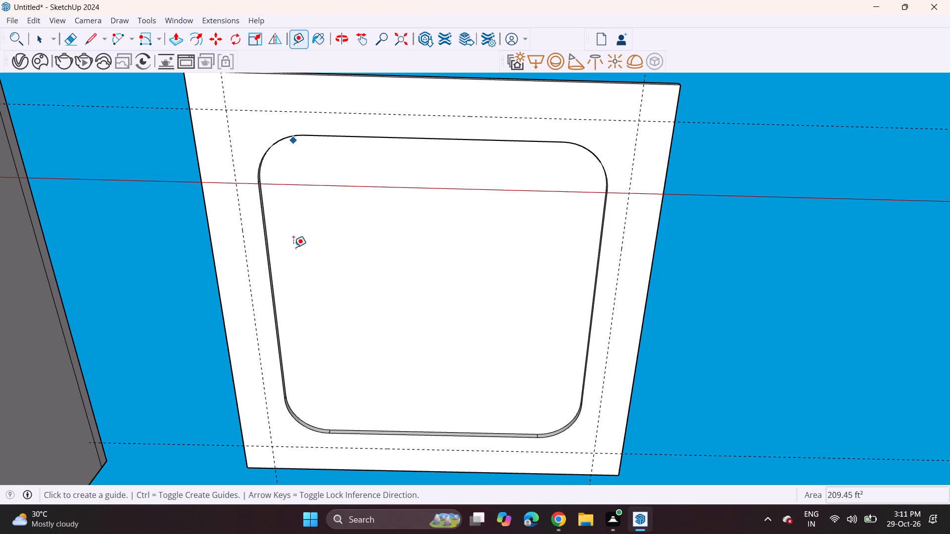
click(255, 329)
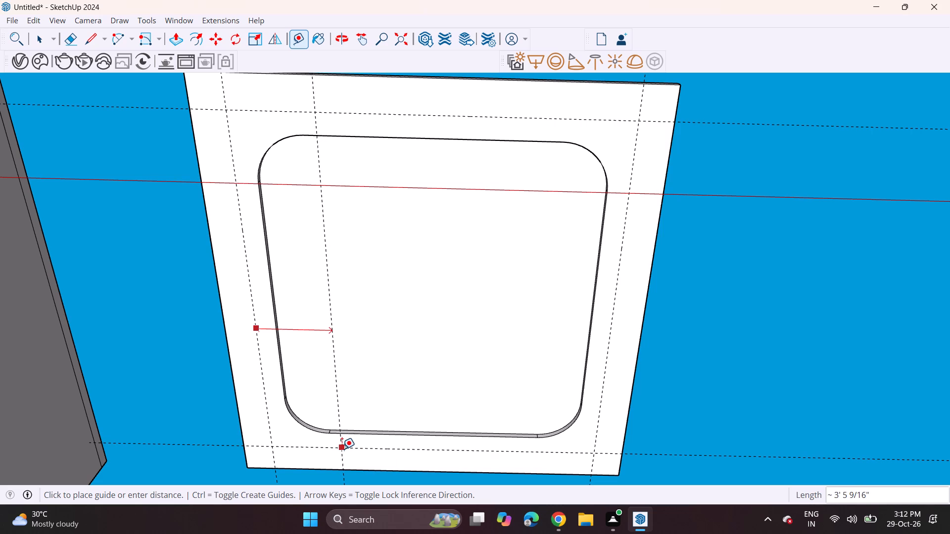
text(3')
key(Return)
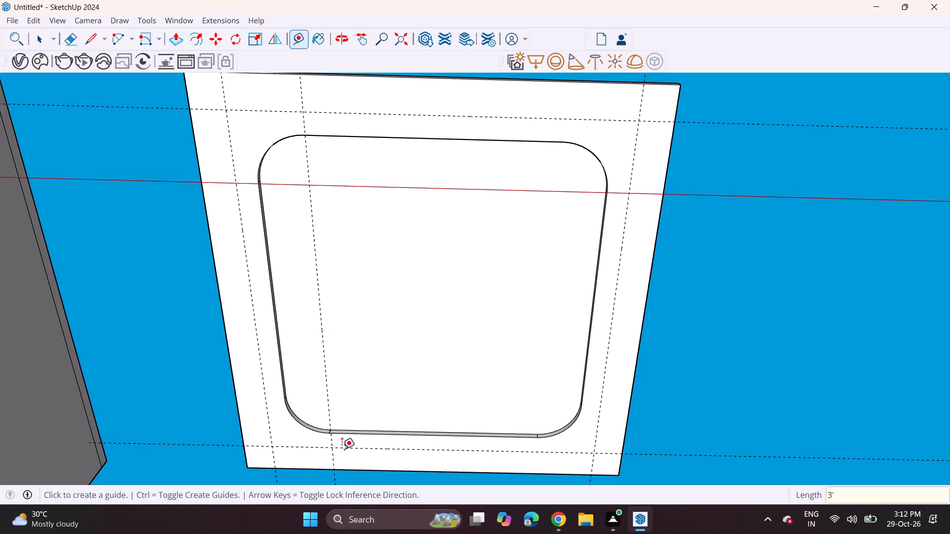
click(596, 441)
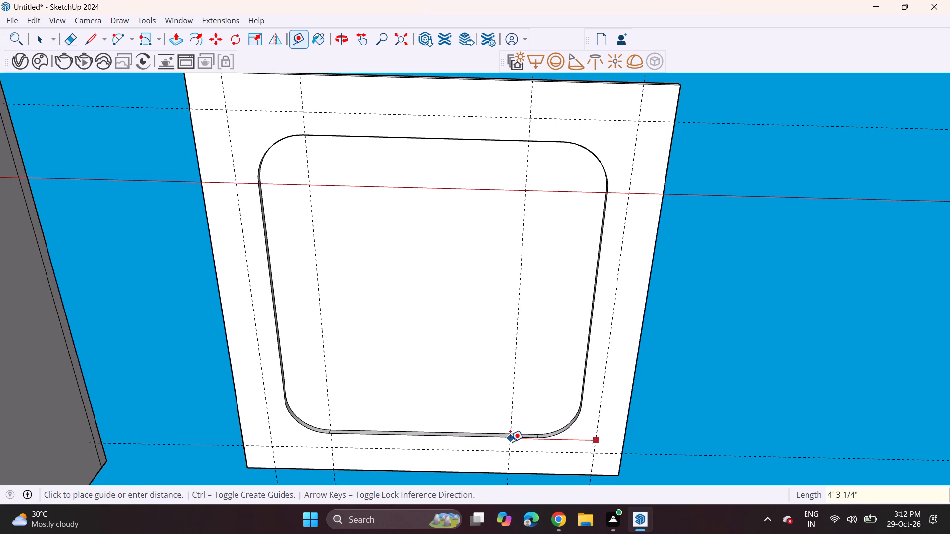
text(3')
key(Return)
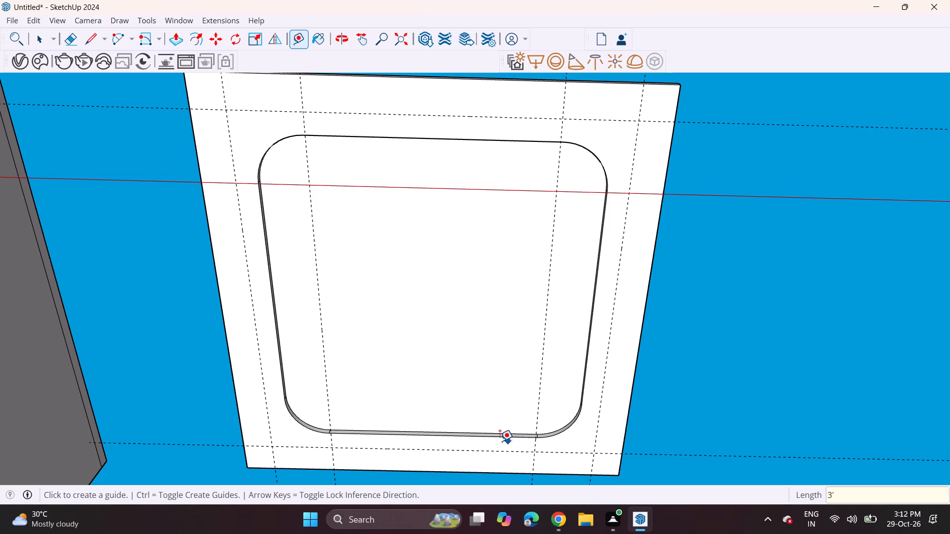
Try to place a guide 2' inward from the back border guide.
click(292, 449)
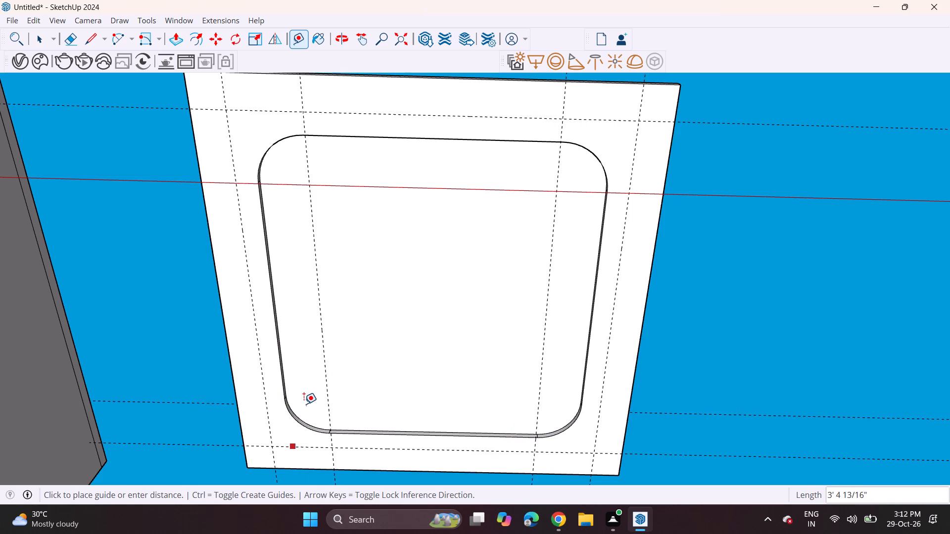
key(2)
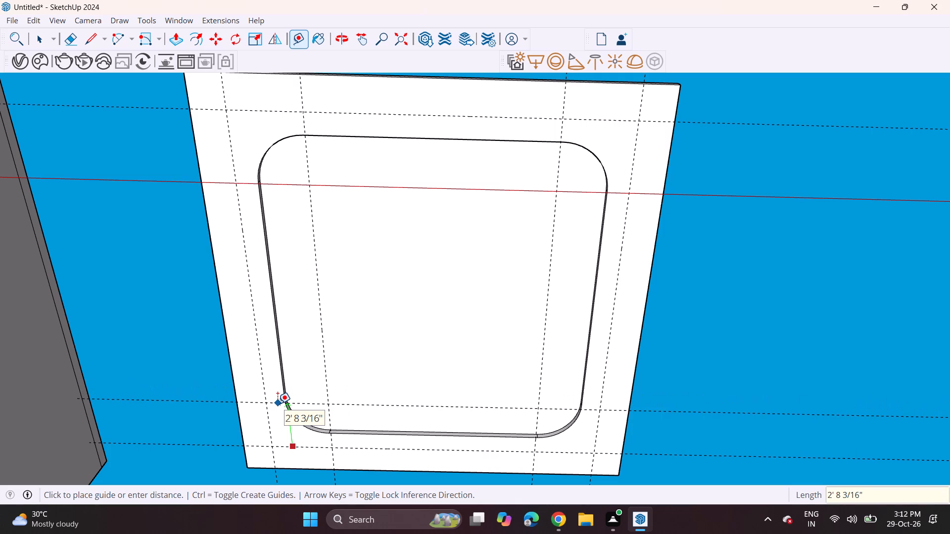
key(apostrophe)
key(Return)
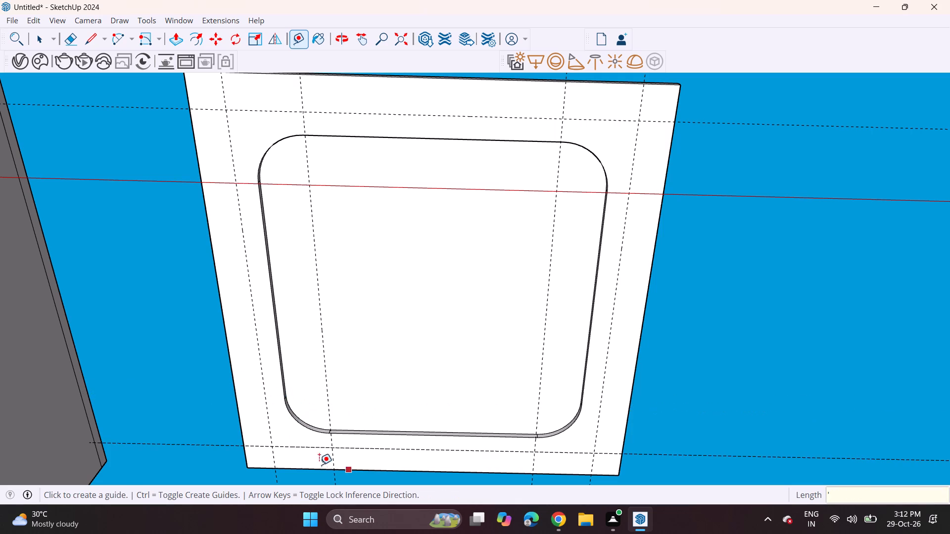
Place guides 3' inward from the back and front border guides on the panel's underside.
click(291, 445)
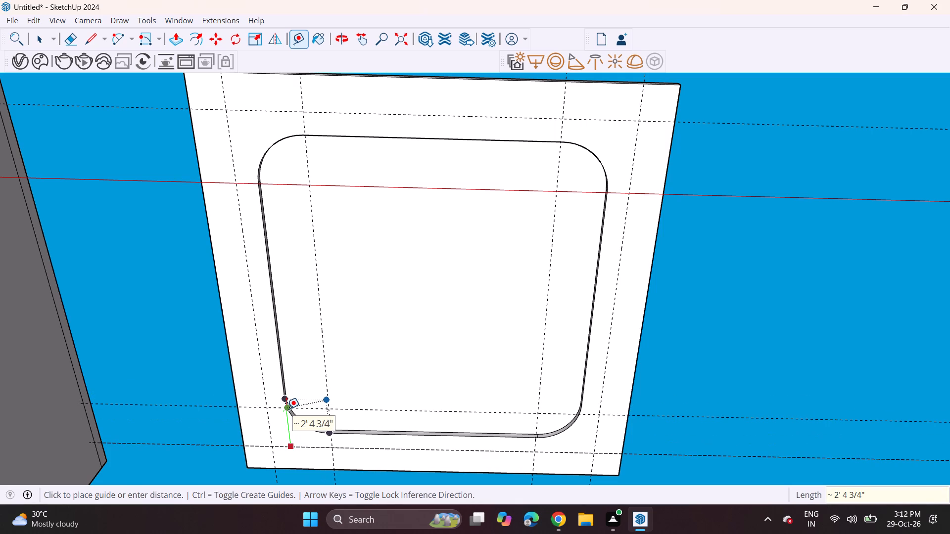
text(3')
key(Return)
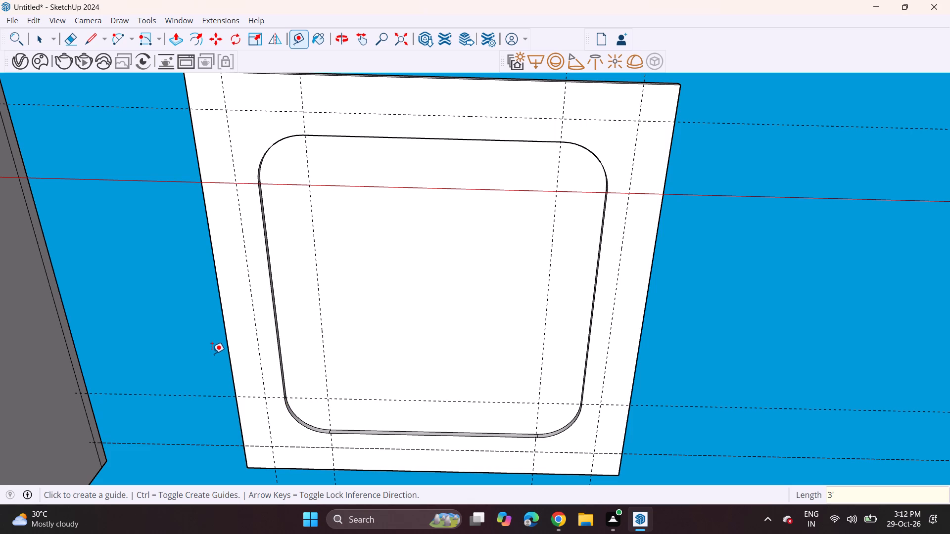
click(279, 112)
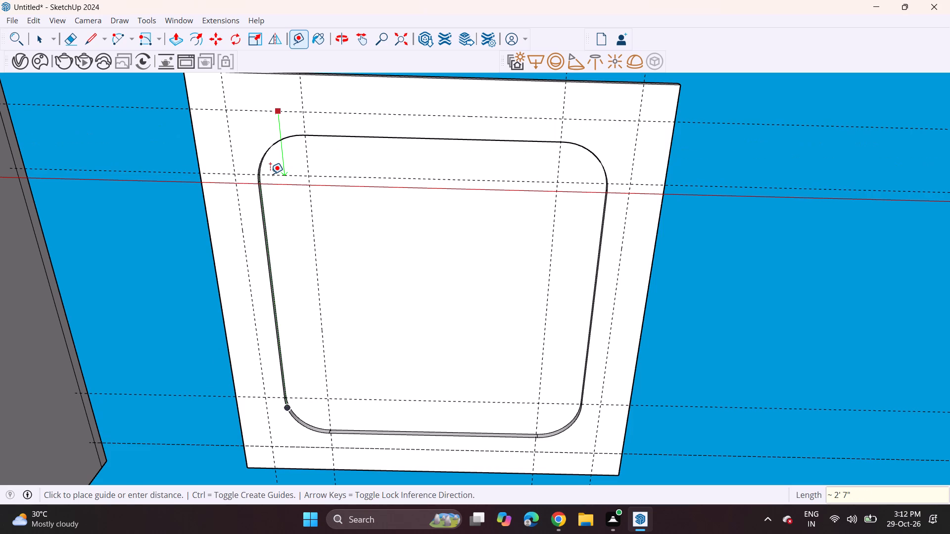
key(3)
key(apostrophe)
key(Return)
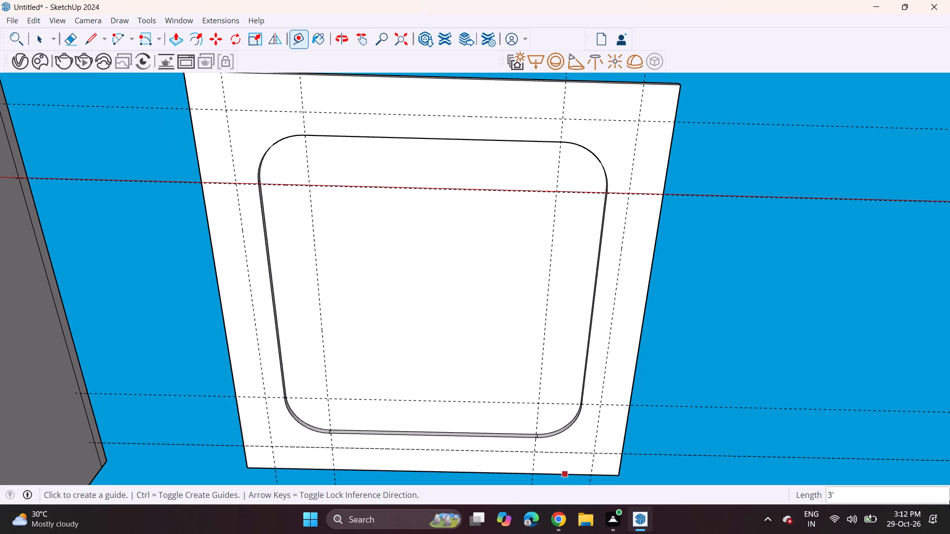
Draw four 5" radius circles at the guide intersections around the front corners: two on the front border guide, one on each side guide.
click(131, 37)
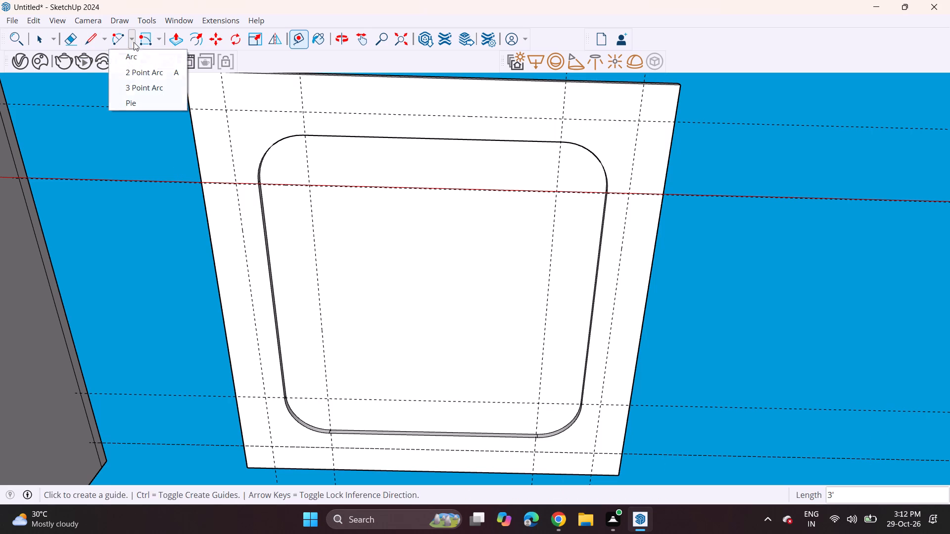
click(159, 40)
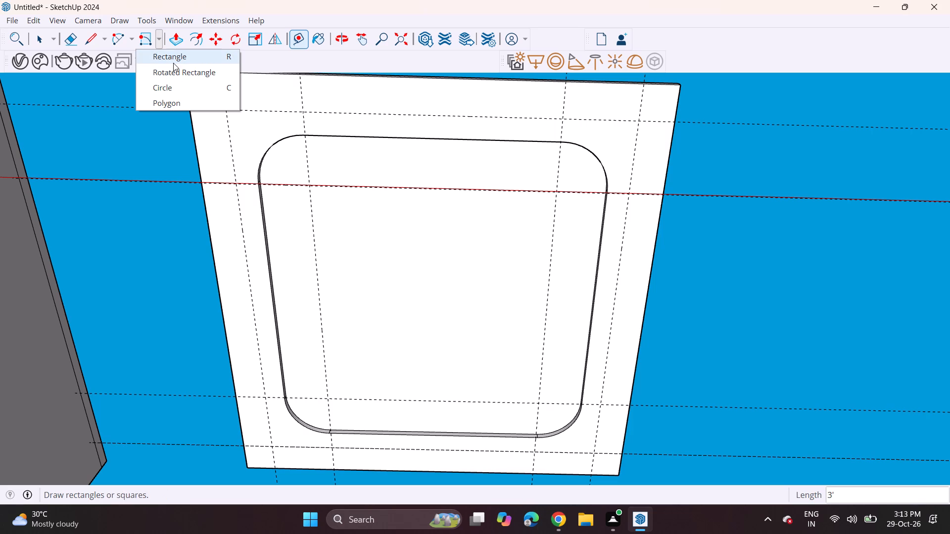
click(175, 89)
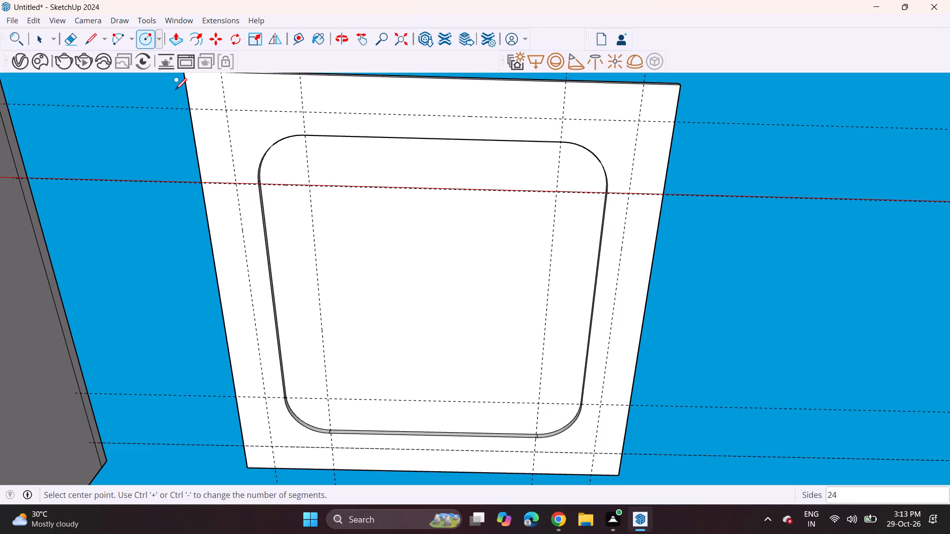
click(151, 36)
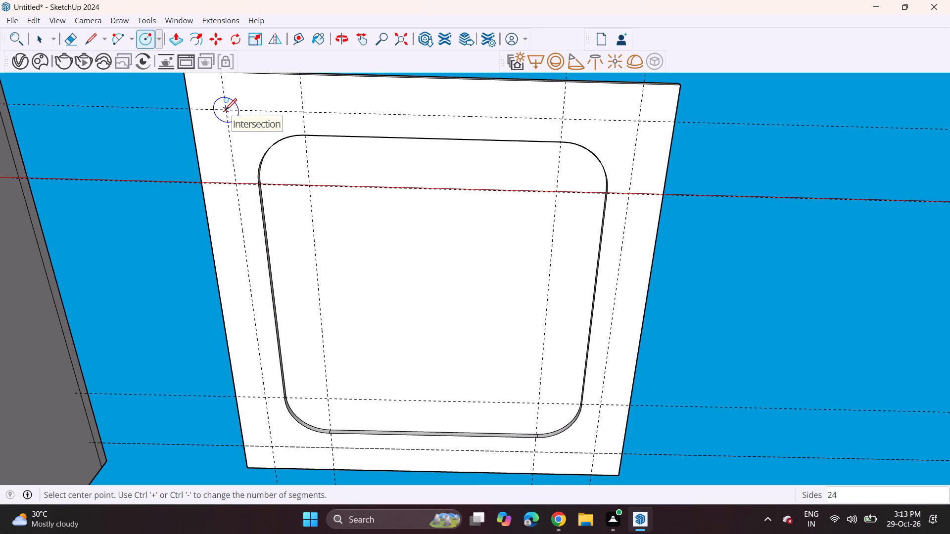
click(303, 113)
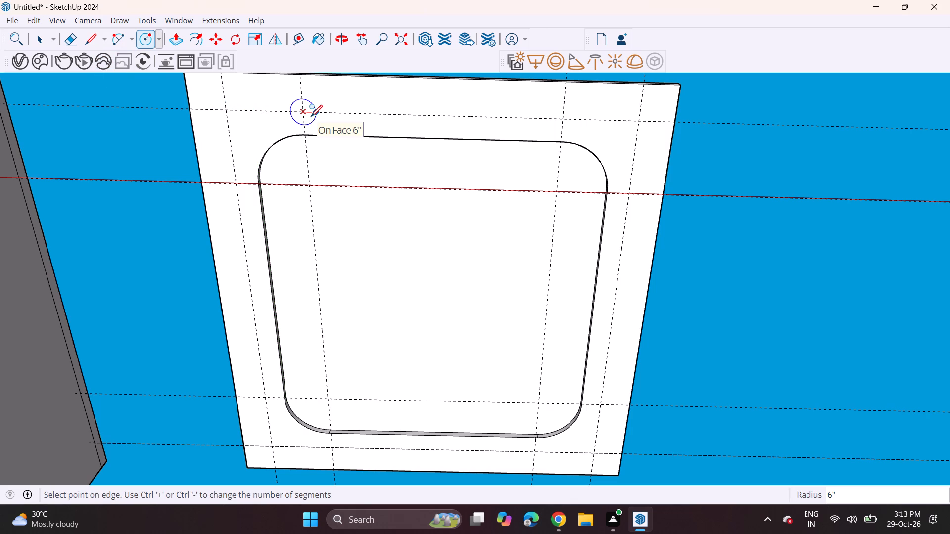
key(5)
key(Return)
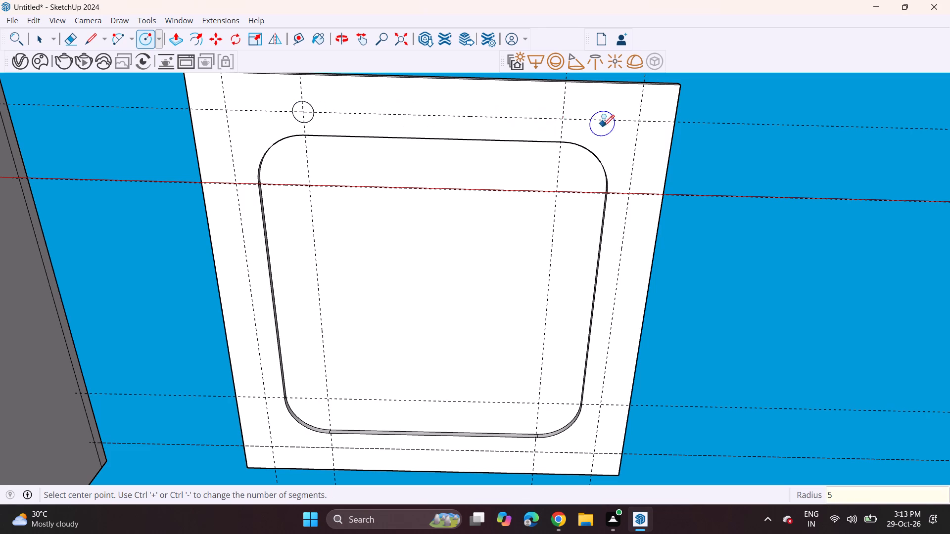
click(566, 116)
click(574, 122)
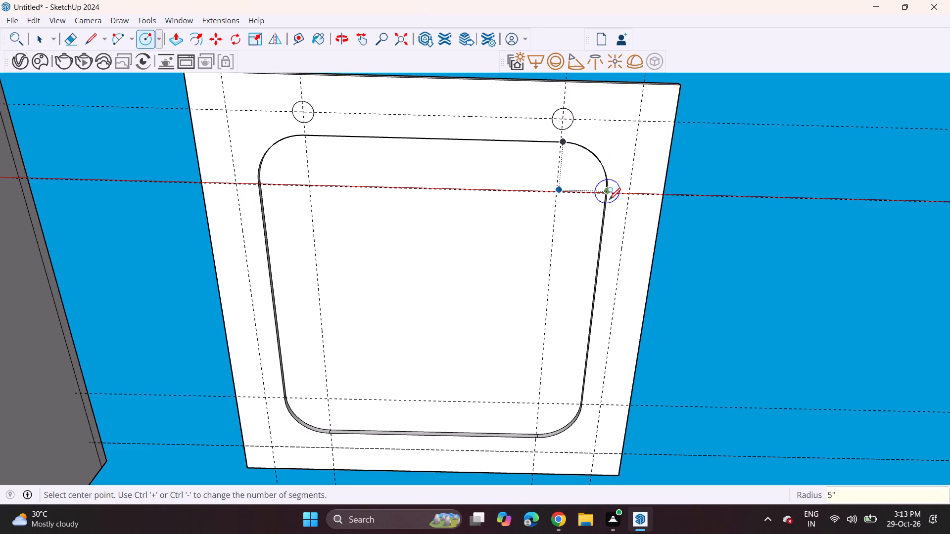
click(630, 194)
click(636, 199)
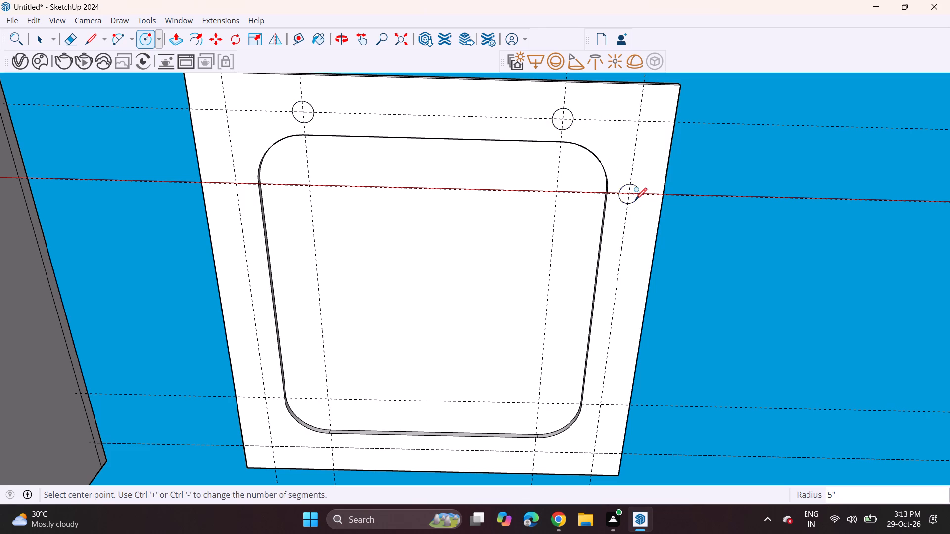
click(237, 183)
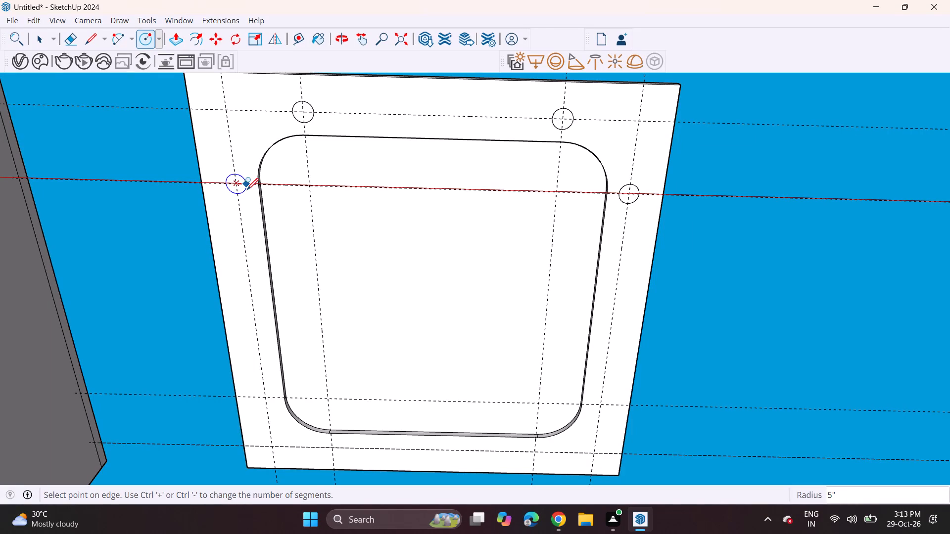
click(247, 189)
Draw four 5" radius circles at the guide intersections around the back corners: two on the back border guide, one on each side guide.
click(262, 395)
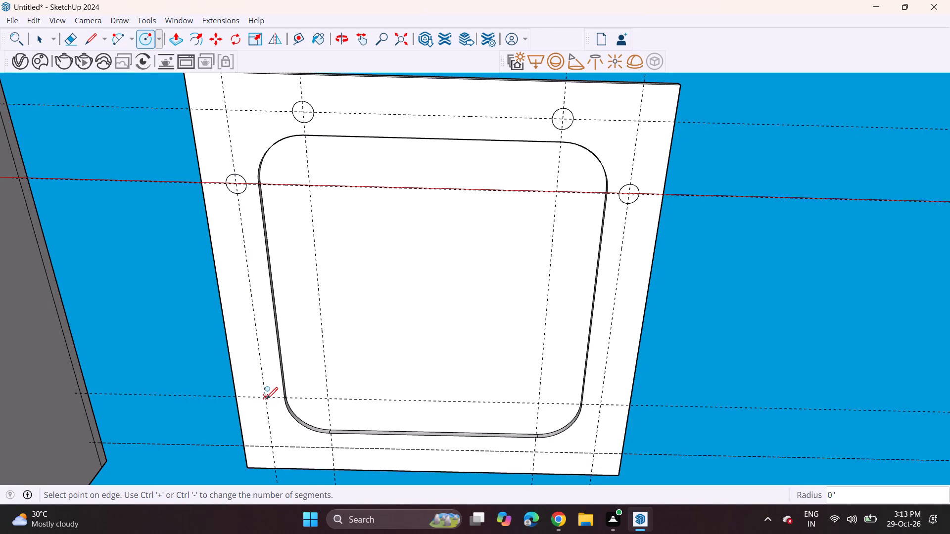
click(275, 403)
click(333, 451)
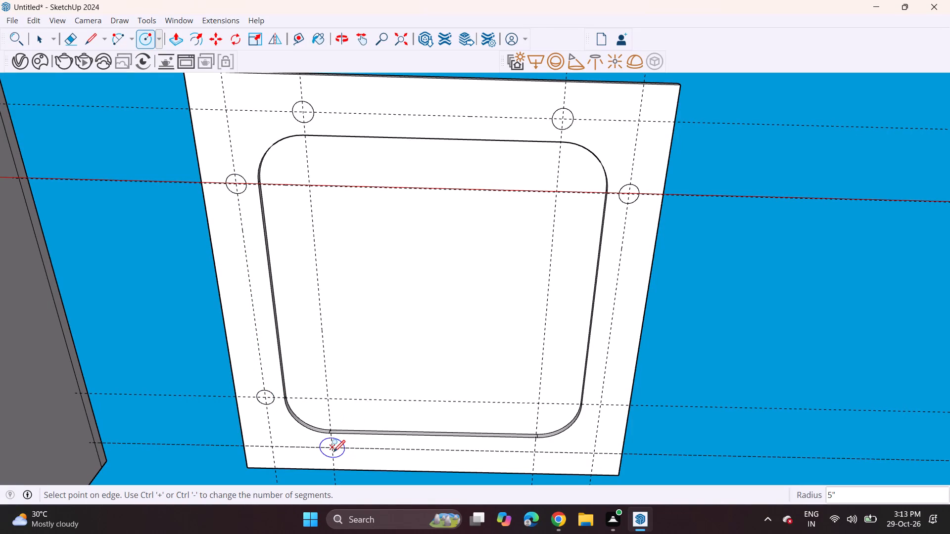
click(343, 451)
click(534, 451)
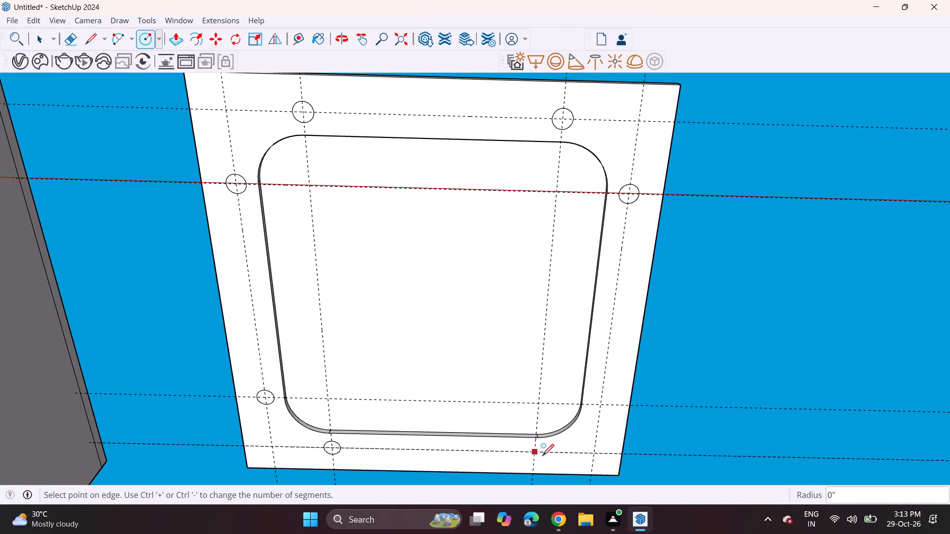
click(546, 456)
click(601, 406)
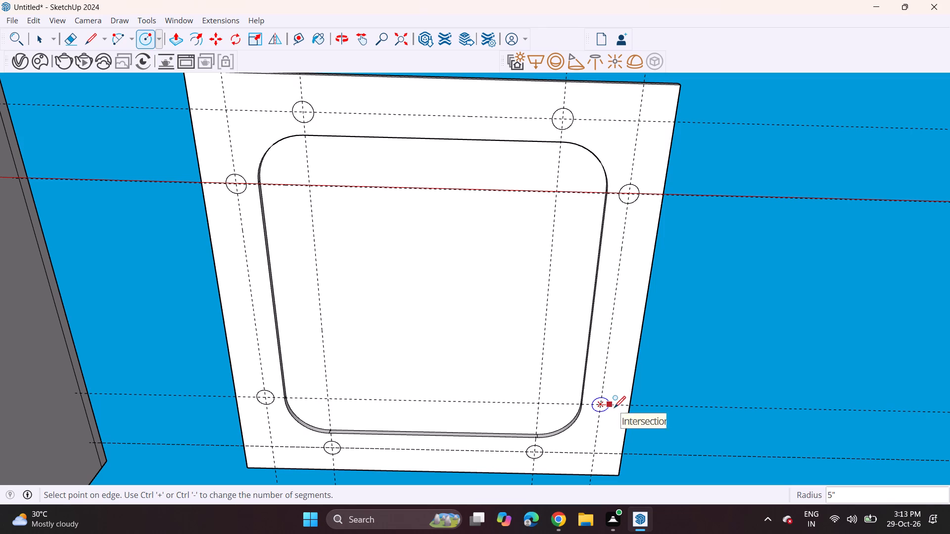
click(614, 407)
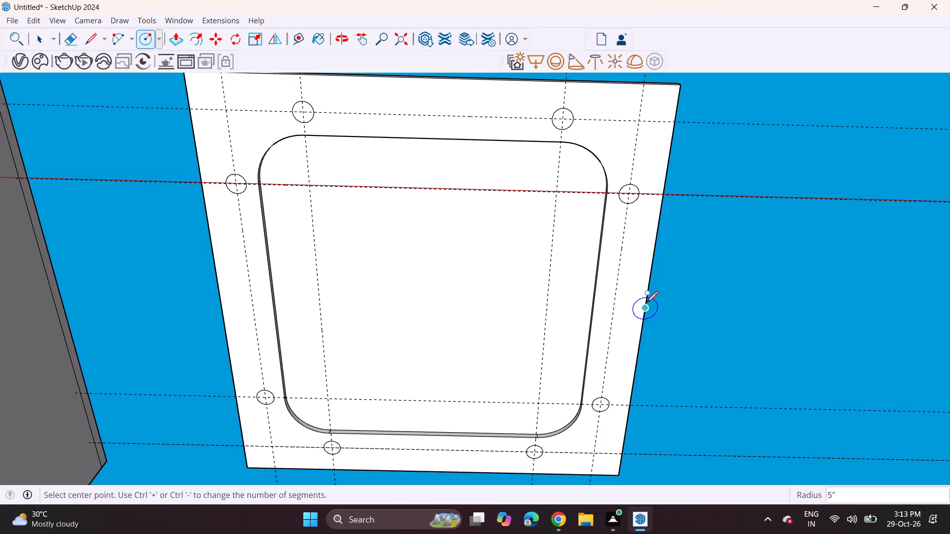
Draw two more 5" radius circles on the side border guides, one midway along each side of the panel's underside.
click(614, 310)
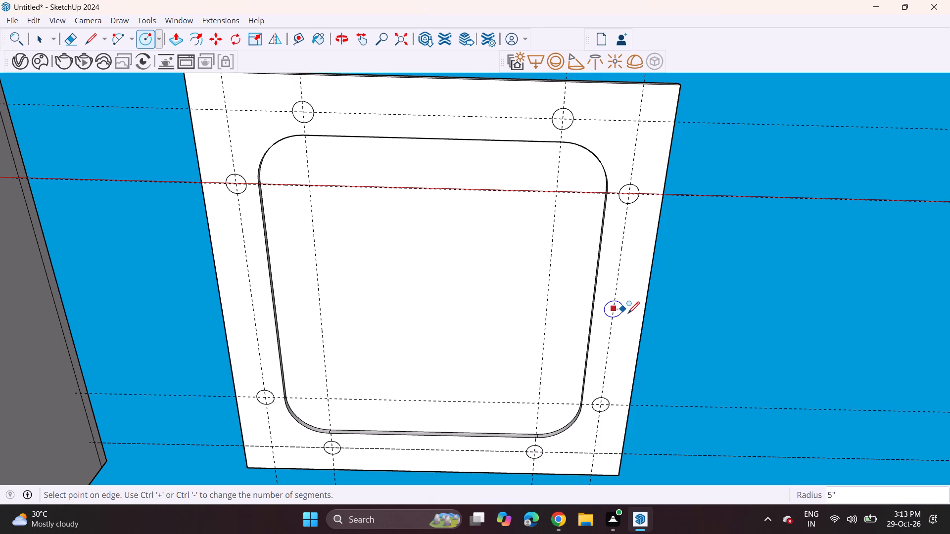
click(628, 312)
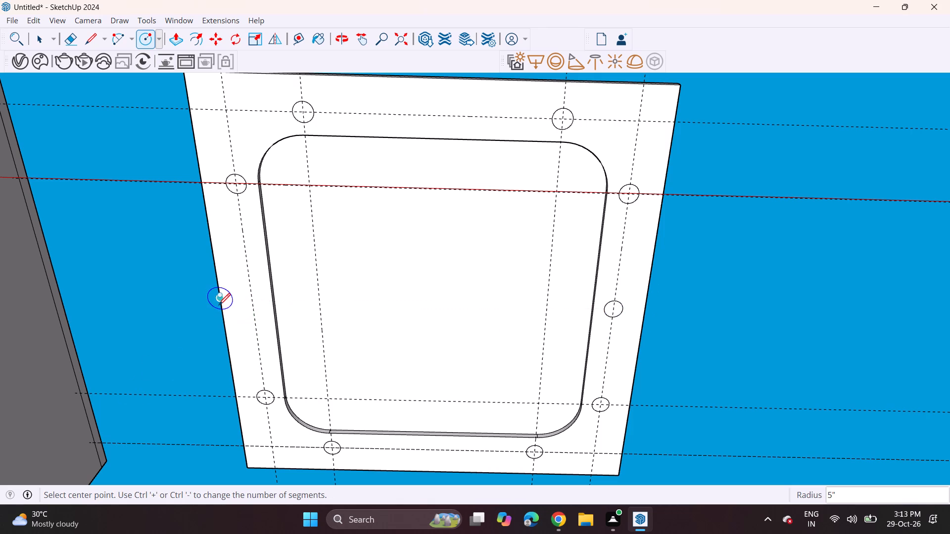
click(250, 300)
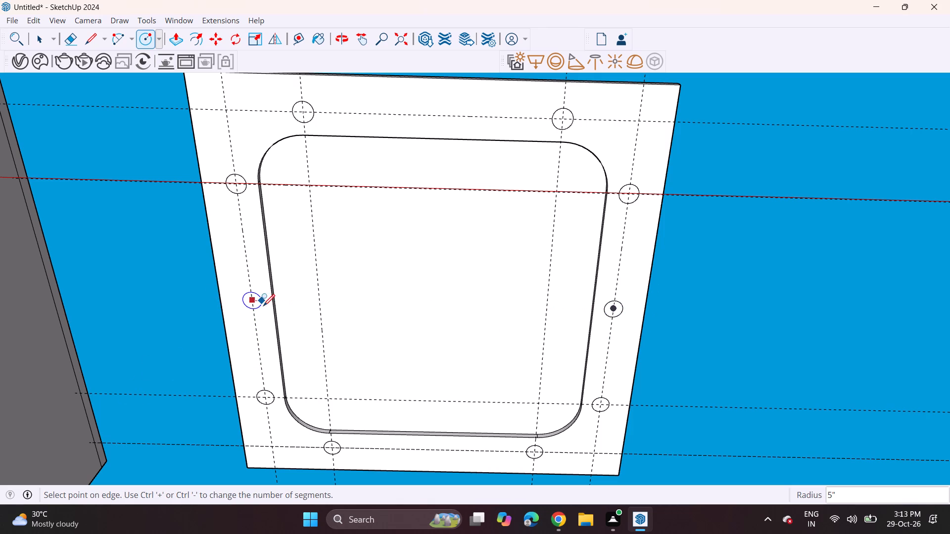
click(265, 306)
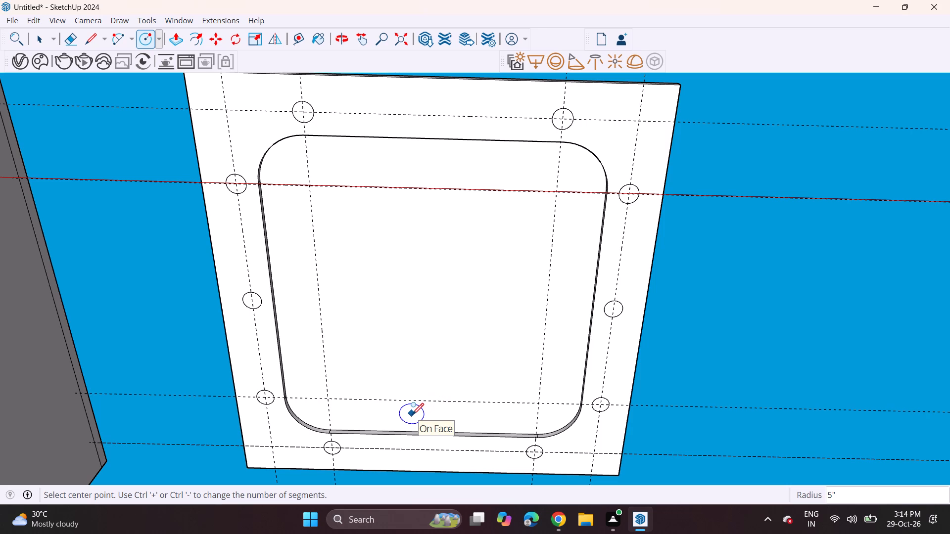
Erase all the construction guides crossing the panel, leaving only the border circles and the rounded inset.
scroll(345, 228, down, 1)
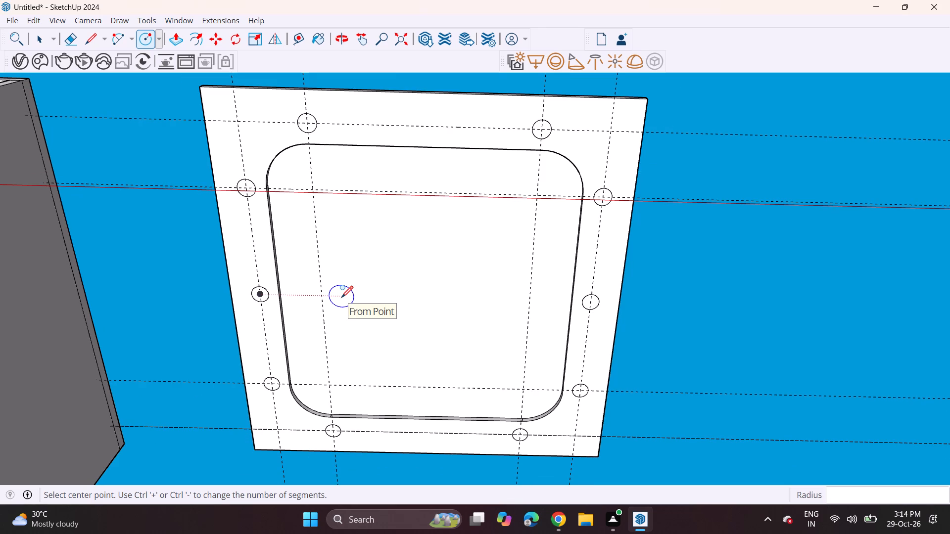
middle_drag(339, 246, 347, 355)
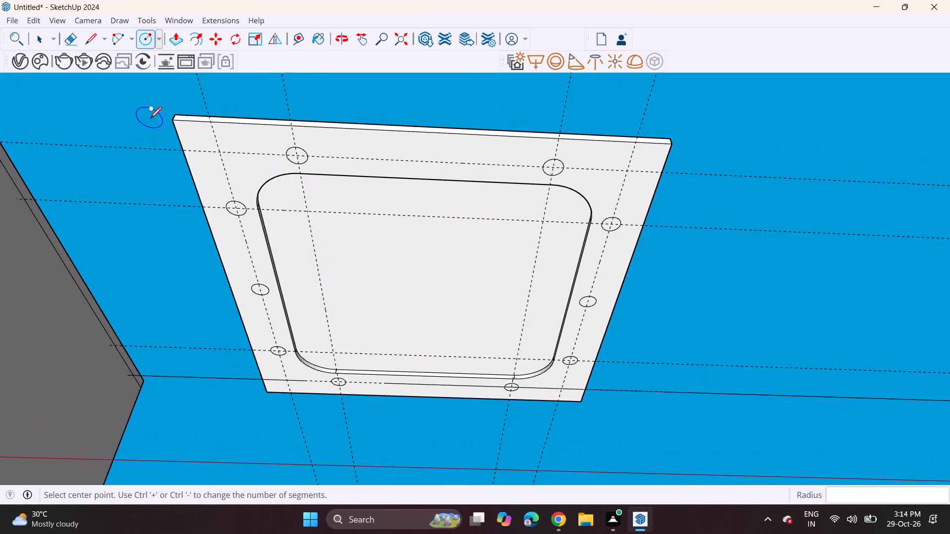
click(69, 47)
drag(104, 131, 113, 161)
drag(116, 176, 134, 214)
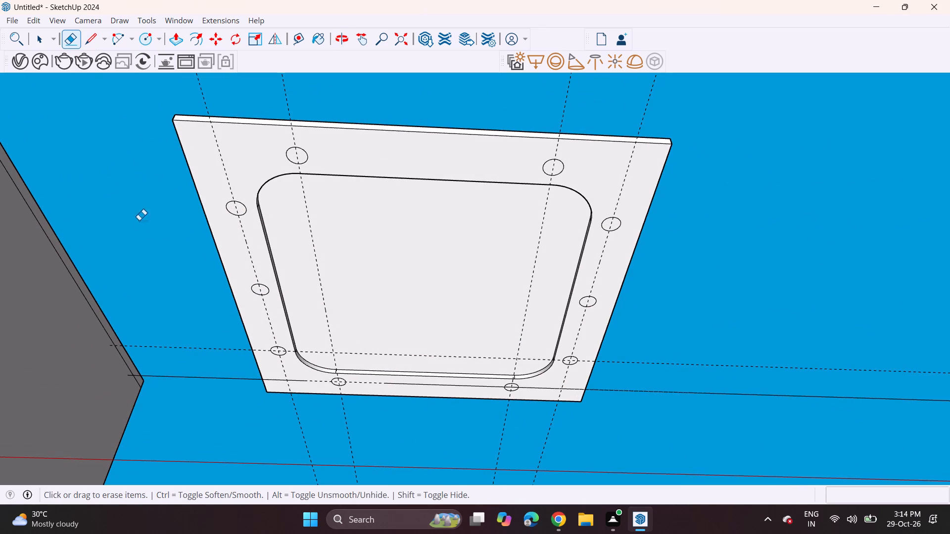
drag(203, 347, 212, 362)
drag(290, 417, 309, 419)
drag(326, 418, 362, 418)
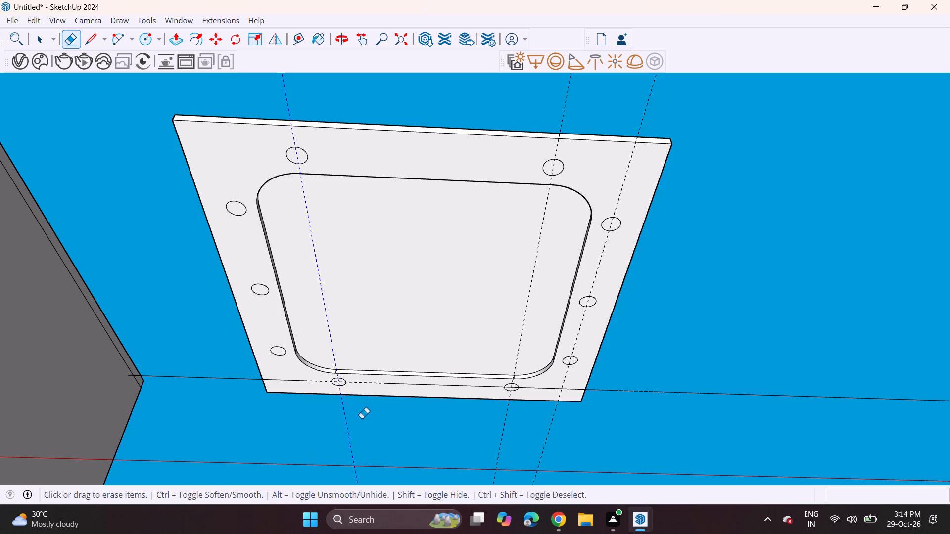
drag(483, 424, 528, 425)
drag(528, 425, 591, 433)
drag(619, 386, 634, 413)
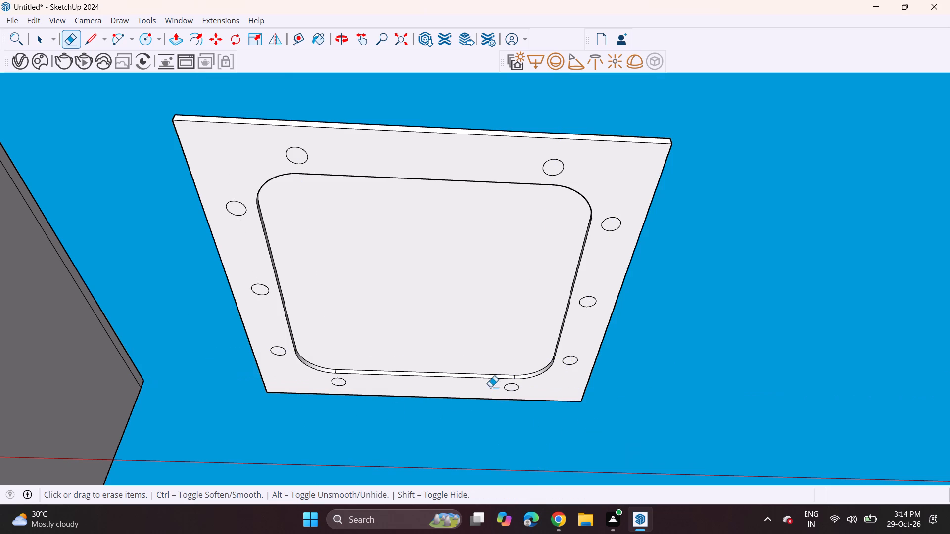
Push the five circles on the left half of the panel's underside inward about 1 5/16", repeating the first circle's depth.
click(173, 39)
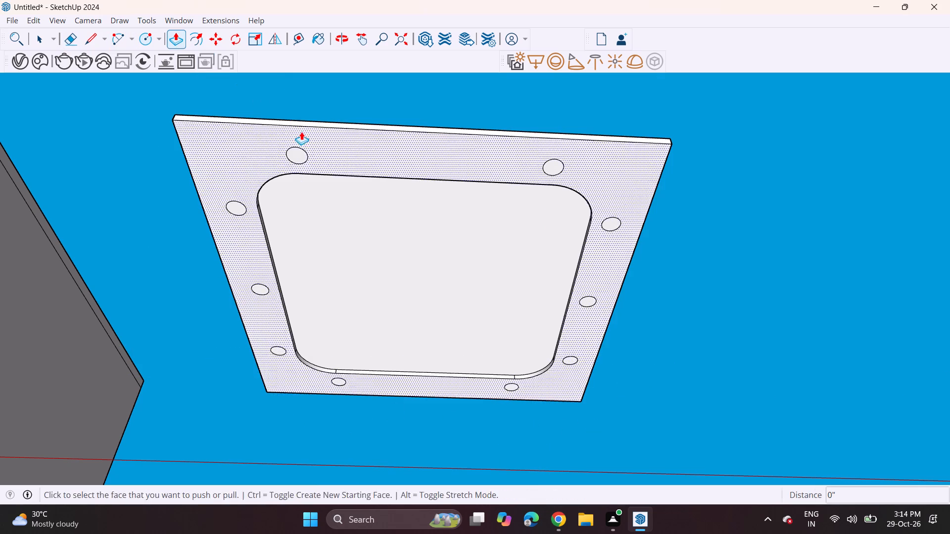
middle_drag(301, 132, 305, 171)
scroll(300, 185, up, 9)
click(296, 177)
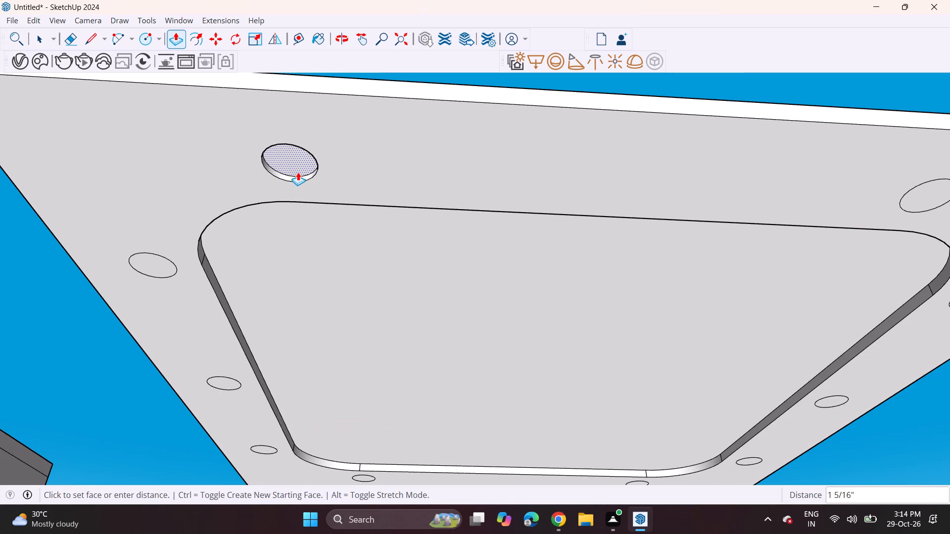
click(298, 172)
double_click(152, 263)
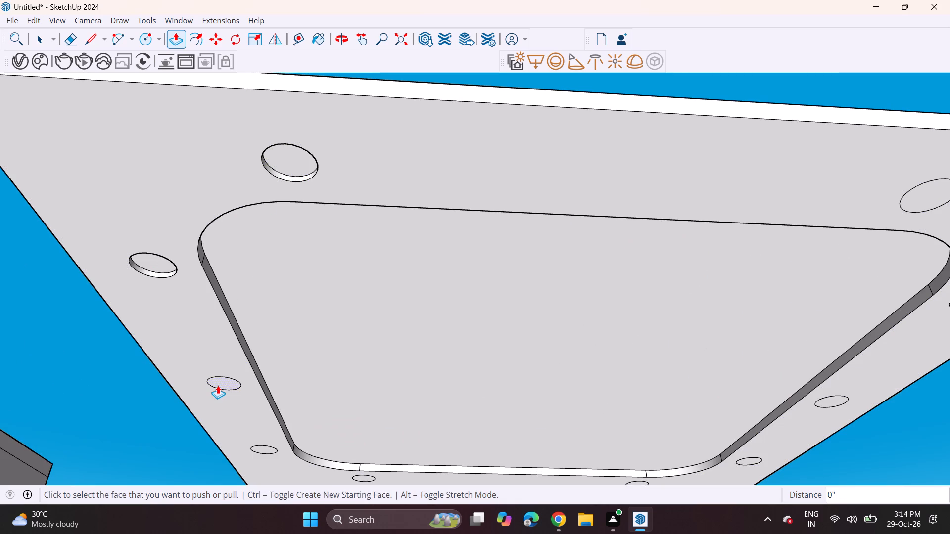
double_click(218, 385)
scroll(237, 390, down, 3)
middle_drag(293, 426, 237, 334)
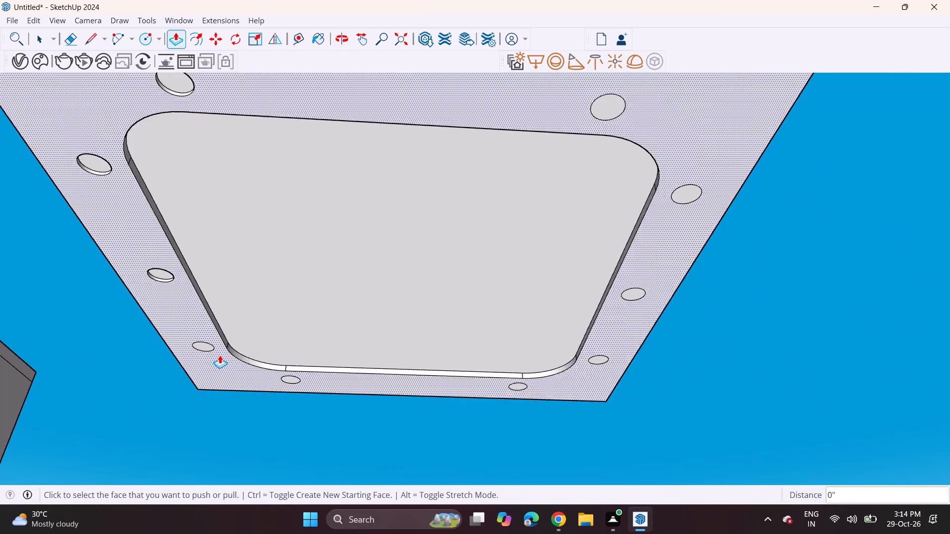
scroll(218, 355, up, 2)
double_click(199, 345)
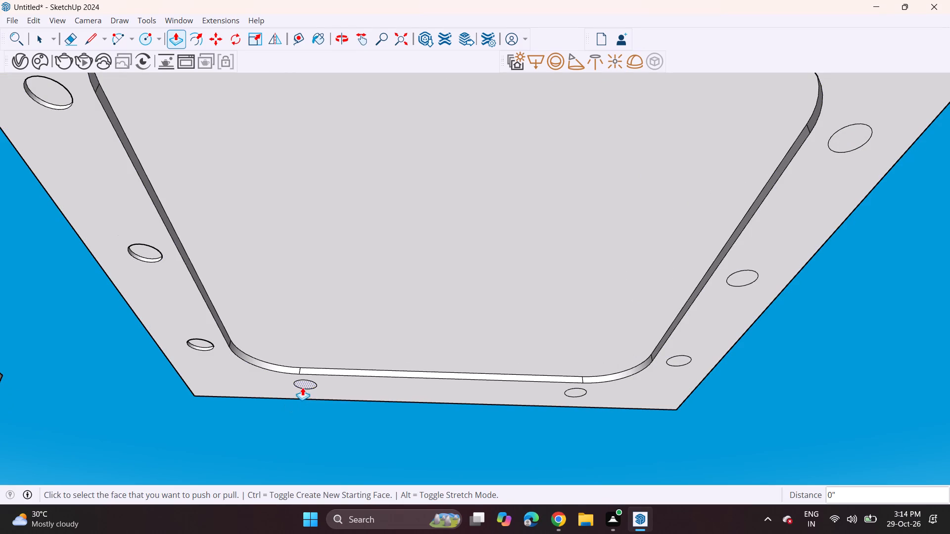
double_click(302, 387)
Push the remaining circle on the border edge beside the last recessed one about 1 3/16" into the panel.
middle_drag(390, 400, 135, 411)
shift+scroll(390, 400, up, 1)
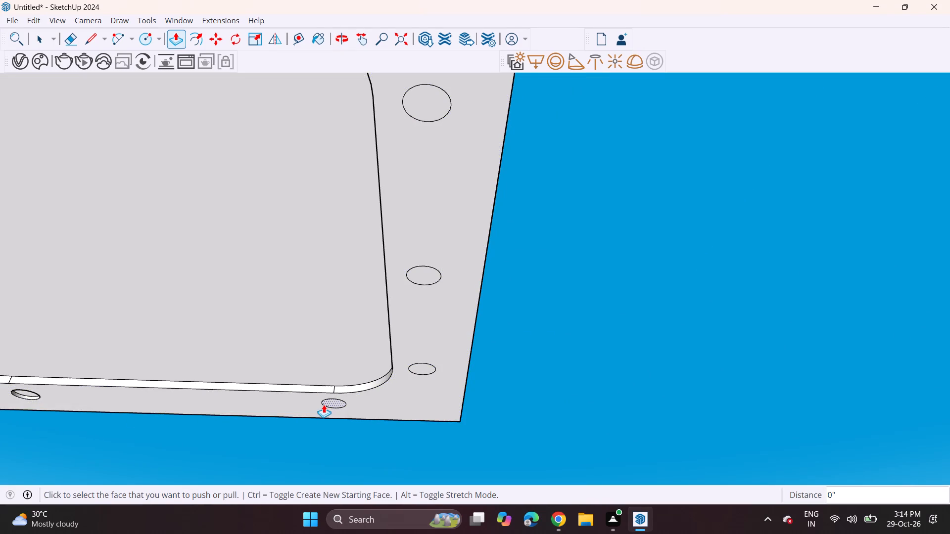
click(325, 405)
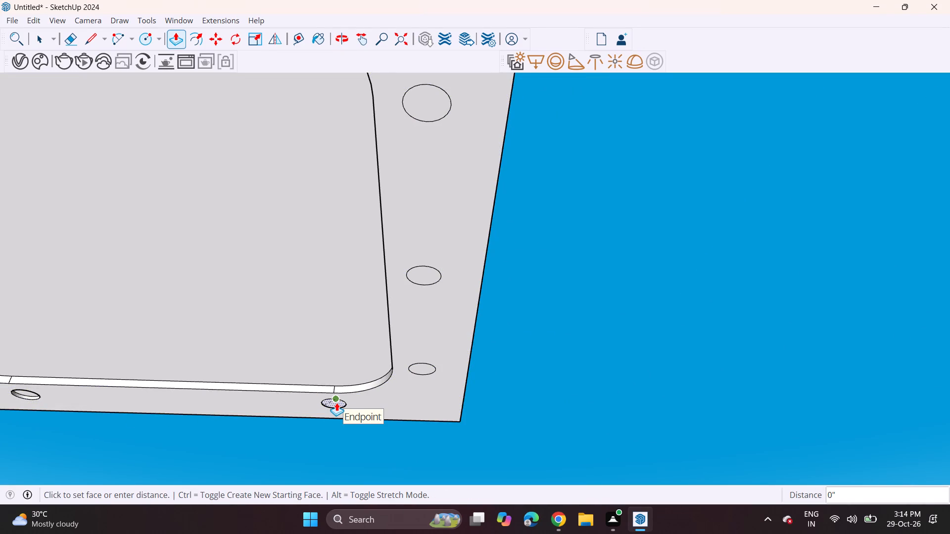
double_click(332, 405)
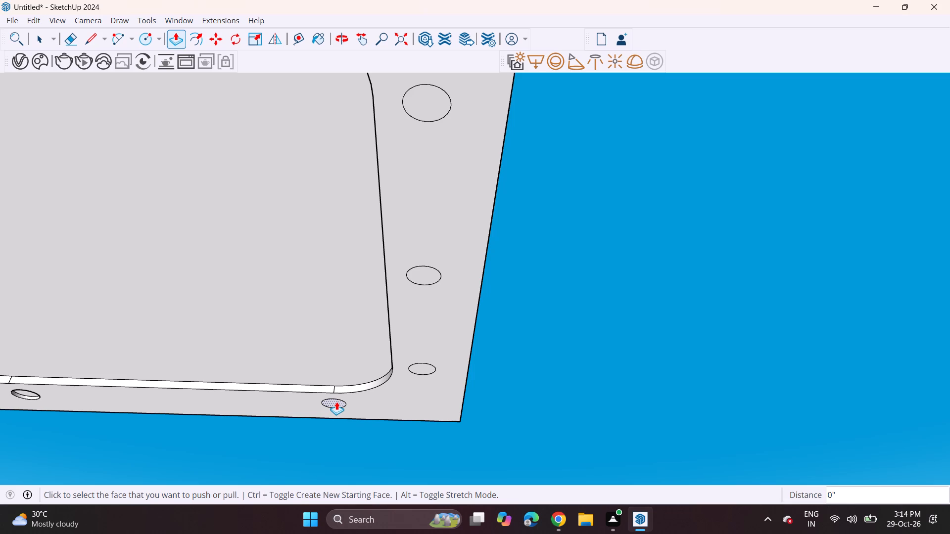
triple_click(336, 401)
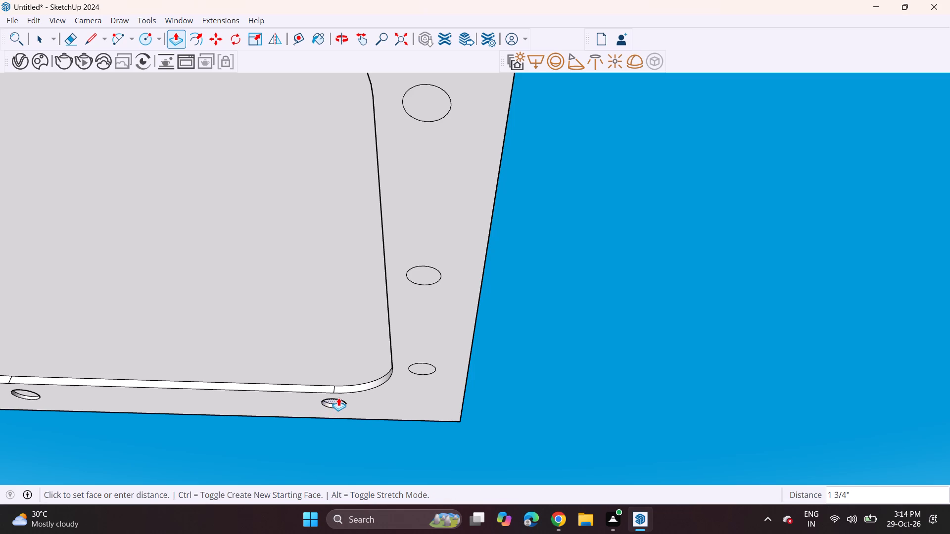
click(339, 399)
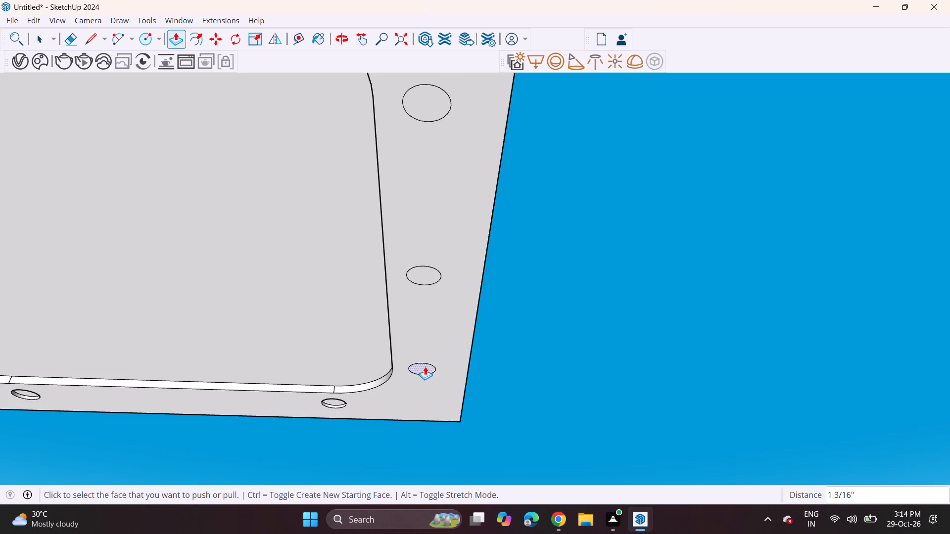
Recess the last four circles, three along the right side and one on the opposite border edge, repeating the same 1 3/16" depth.
double_click(425, 366)
double_click(424, 270)
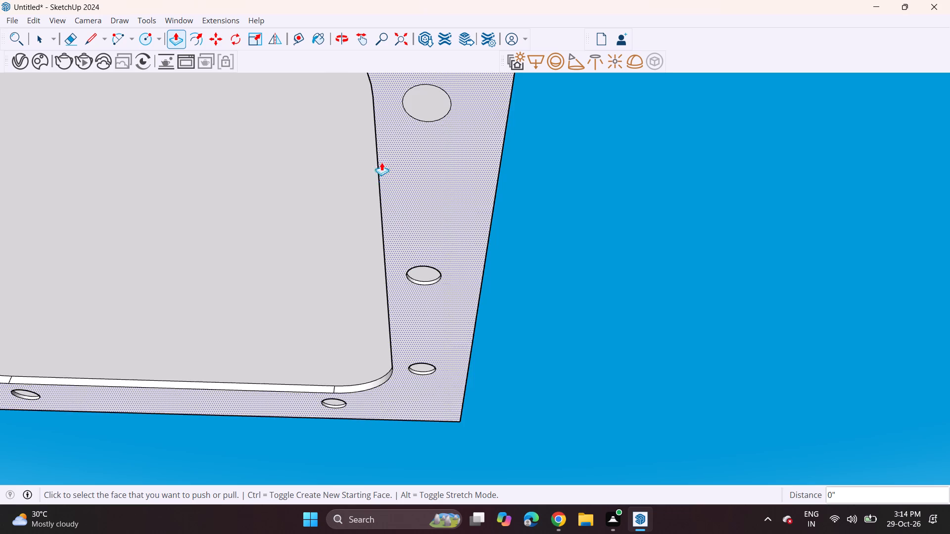
scroll(381, 162, down, 5)
shift+middle_drag(408, 146, 464, 297)
double_click(467, 286)
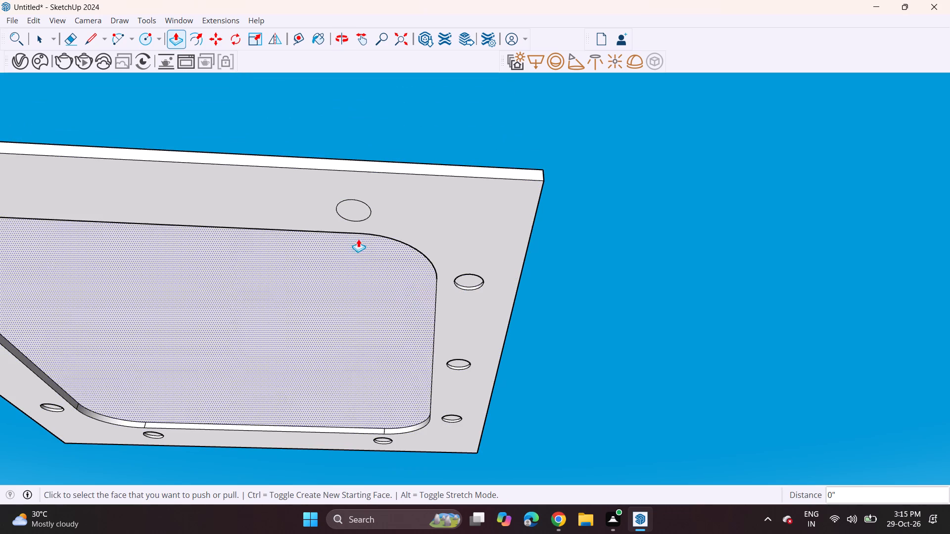
double_click(359, 212)
shift+middle_drag(252, 286, 442, 286)
scroll(433, 284, down, 5)
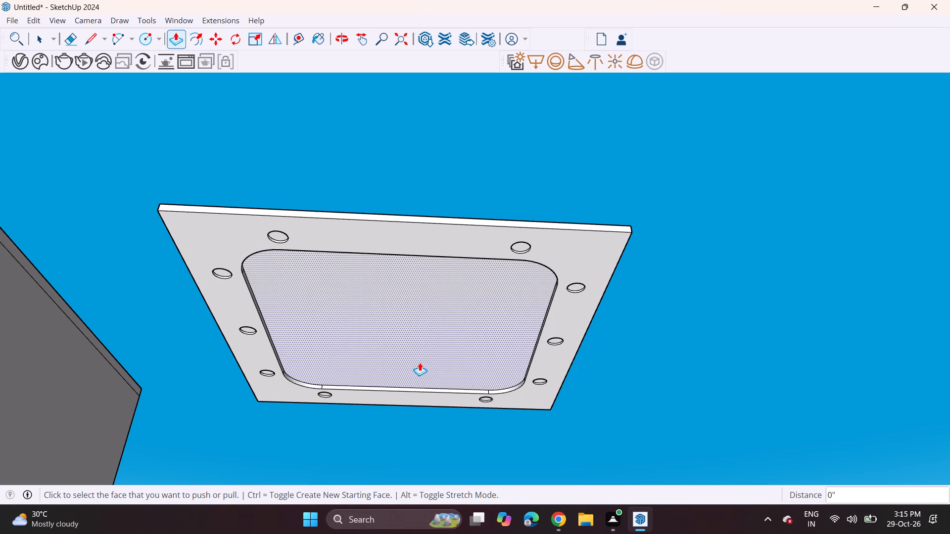
key(space)
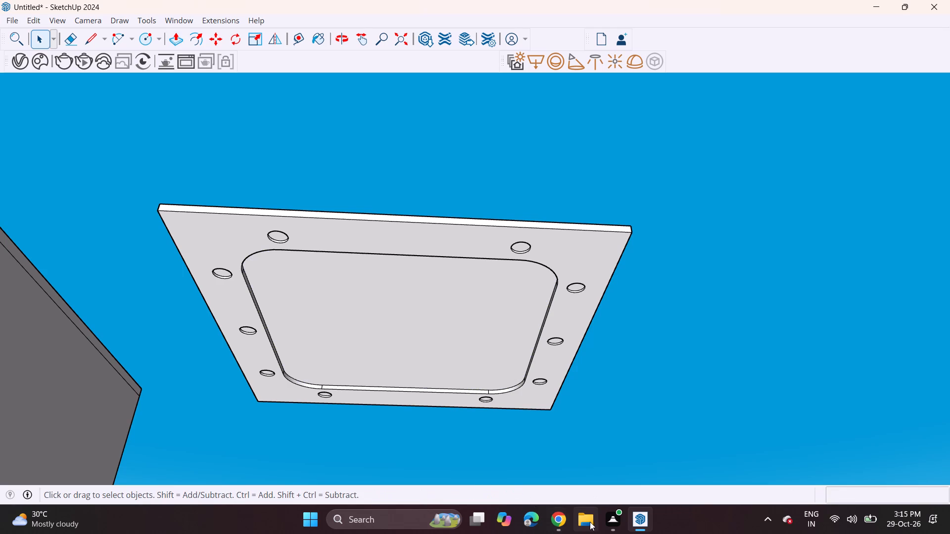
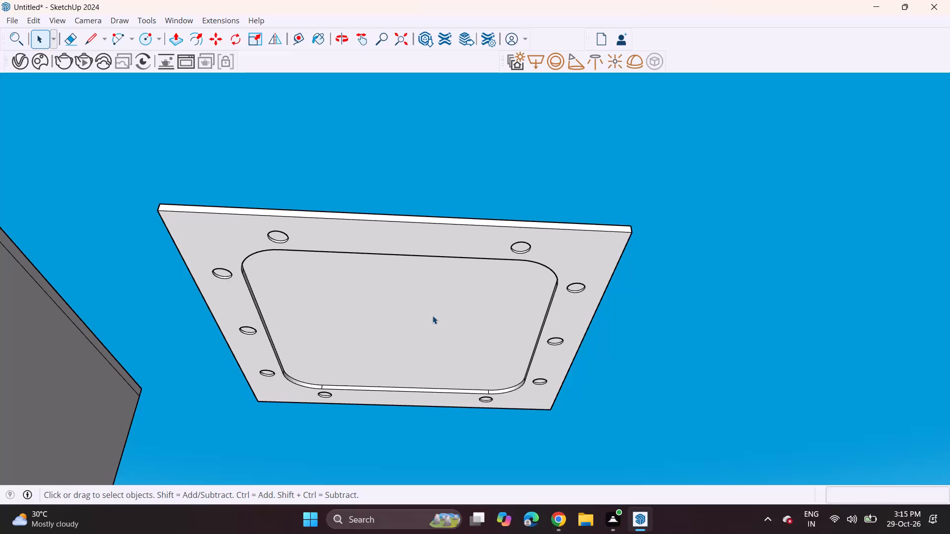
Move the whole false ceiling panel about 27' 2" into the room, placing its corner on the right wall's inner edge below the top slab.
scroll(432, 315, down, 5)
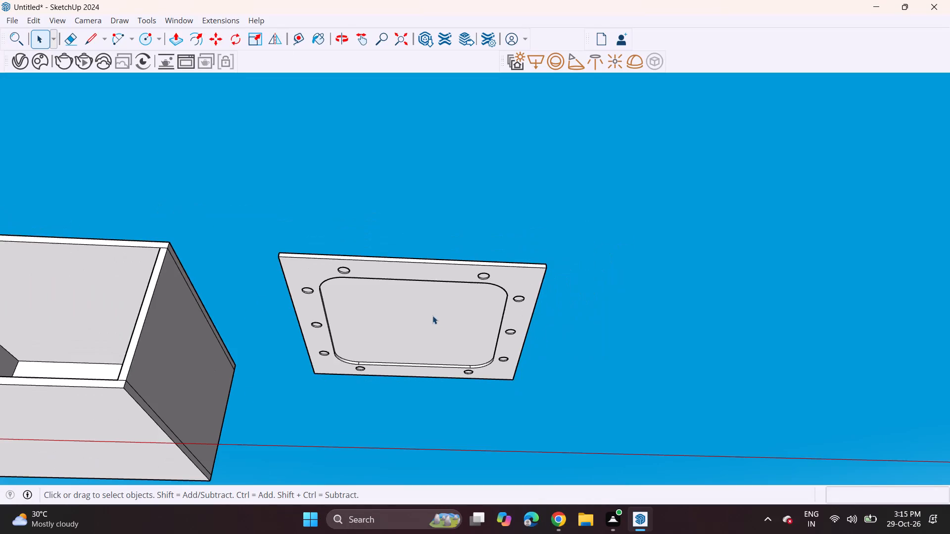
scroll(415, 313, down, 2)
middle_drag(384, 288, 402, 342)
drag(275, 250, 350, 329)
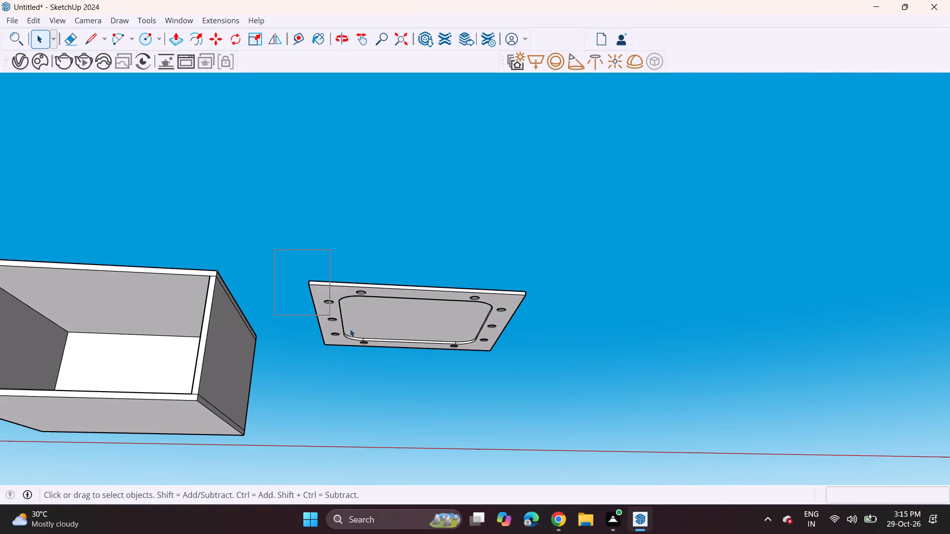
drag(350, 329, 588, 387)
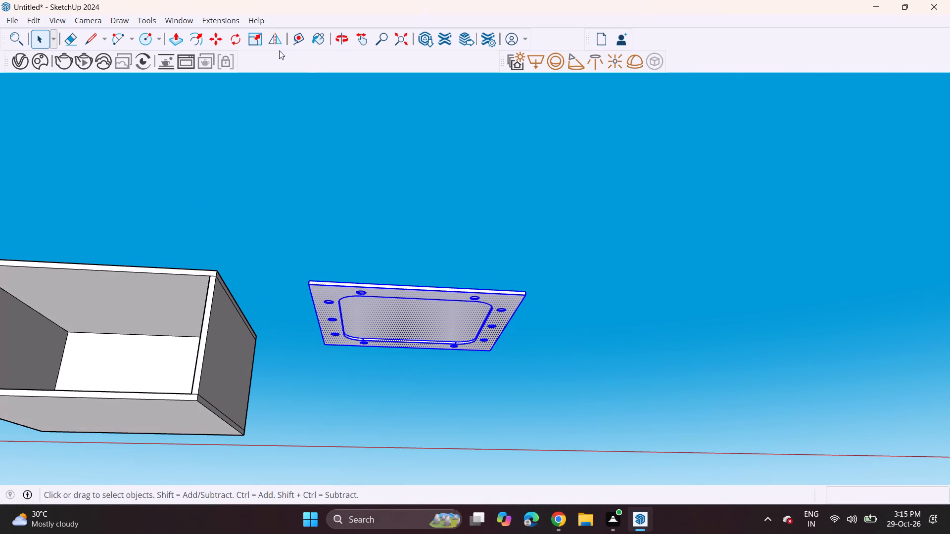
click(213, 36)
scroll(322, 188, down, 2)
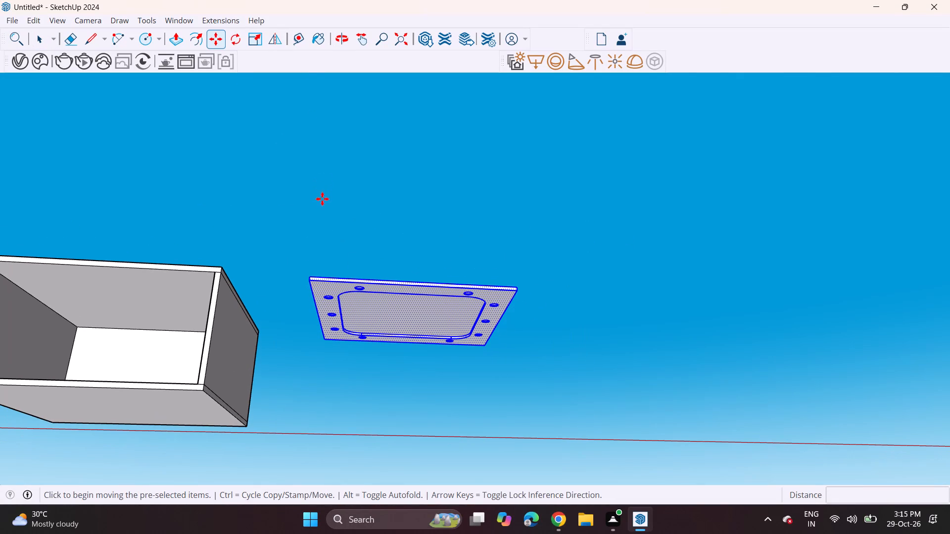
middle_drag(359, 211, 364, 247)
scroll(364, 247, down, 1)
middle_drag(339, 273, 363, 277)
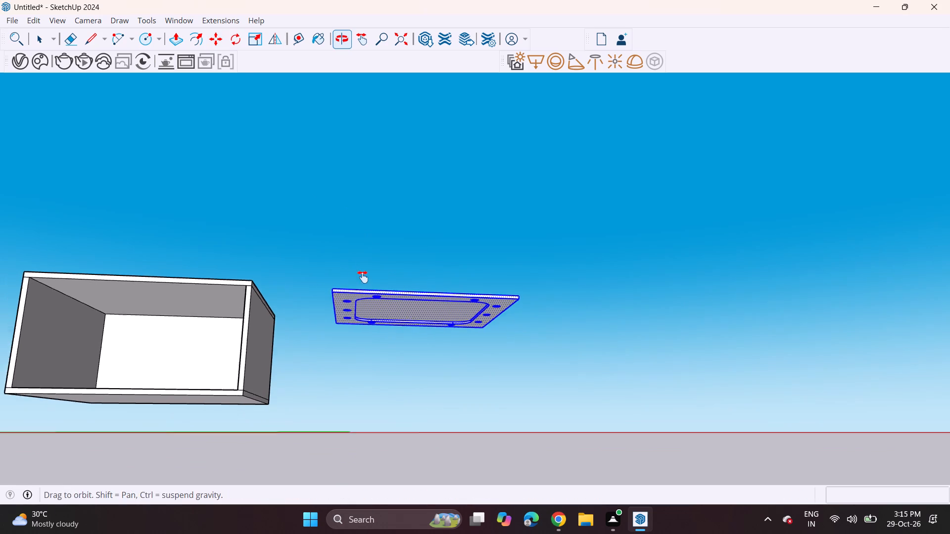
middle_drag(363, 277, 421, 281)
middle_drag(434, 276, 446, 304)
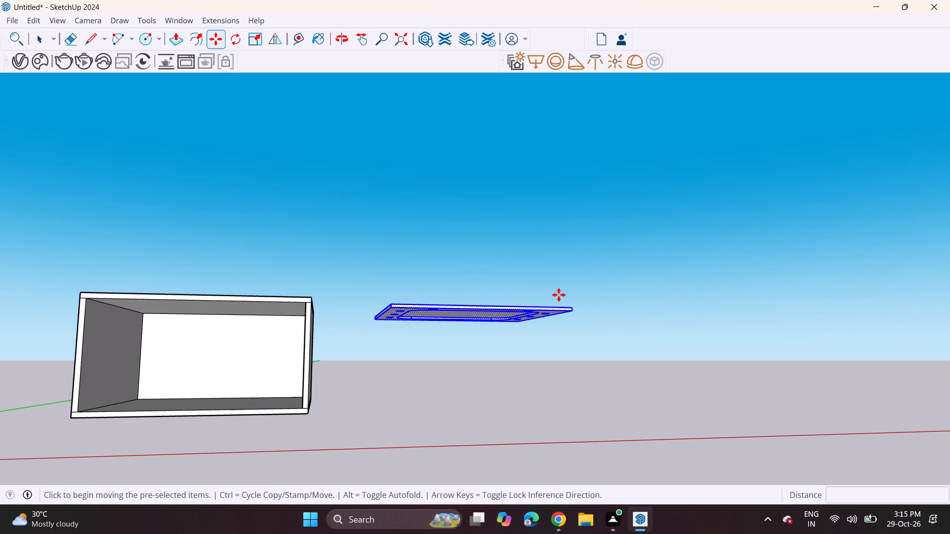
click(571, 307)
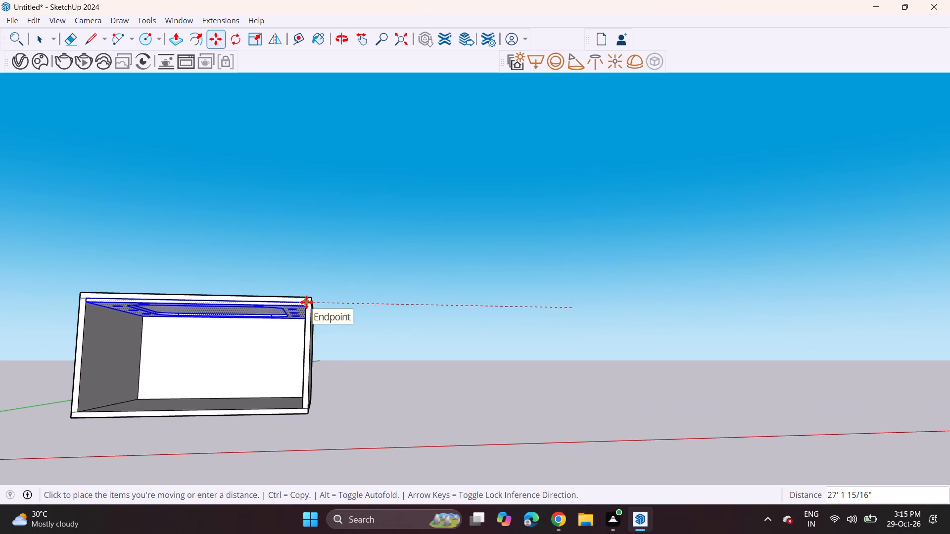
scroll(304, 311, up, 5)
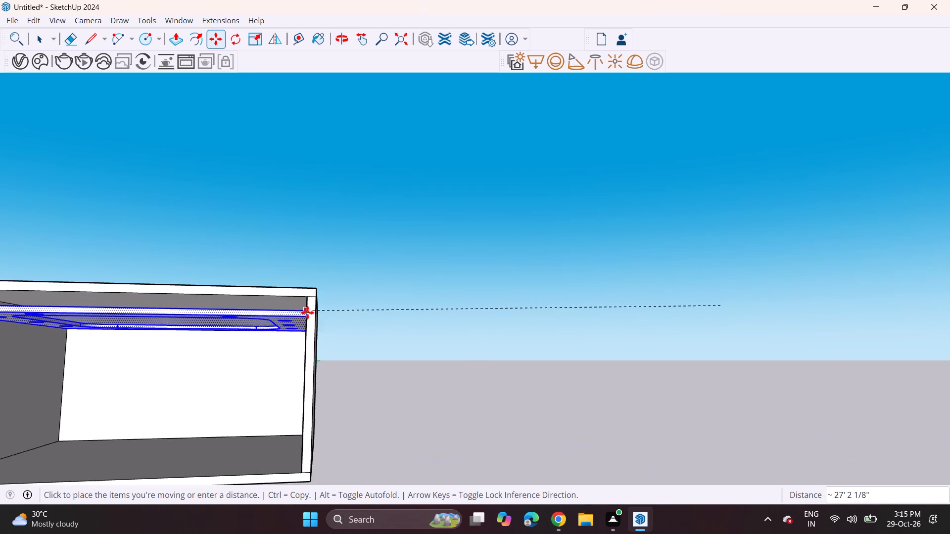
scroll(304, 311, up, 1)
scroll(304, 311, down, 1)
scroll(304, 311, up, 2)
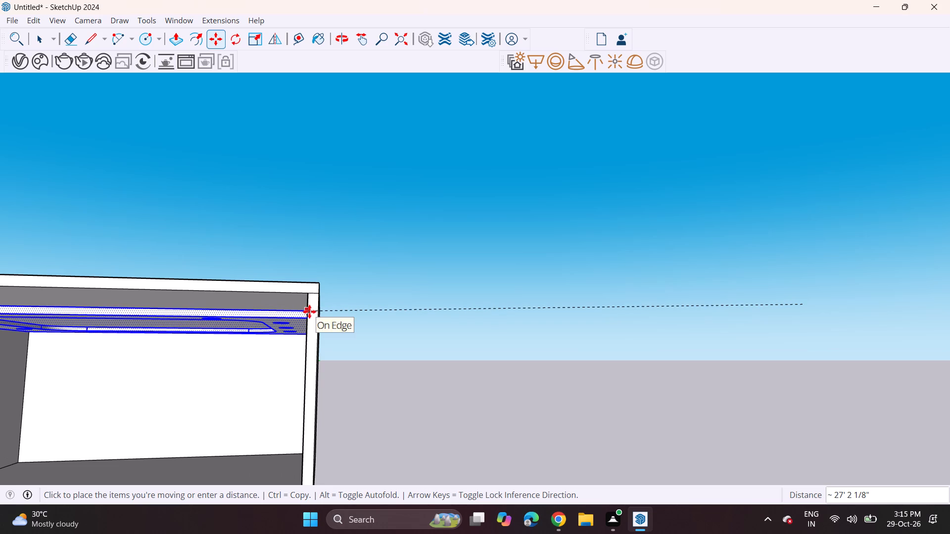
click(309, 311)
key(space)
click(494, 275)
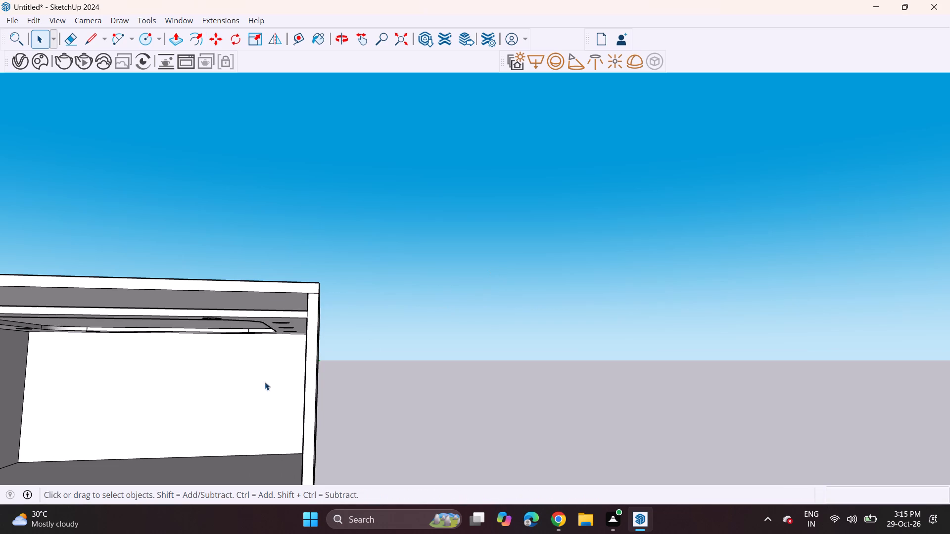
Examine the false ceiling's rounded inset and recessed circles from inside the room.
shift+middle_drag(292, 374, 442, 310)
middle_drag(432, 309, 423, 319)
scroll(352, 332, up, 4)
shift+middle_drag(340, 338, 368, 342)
middle_drag(354, 340, 331, 333)
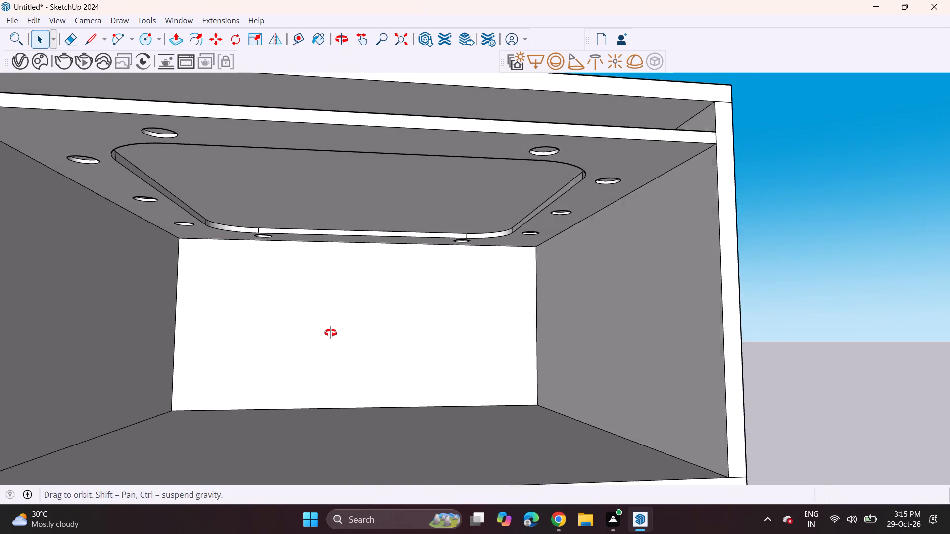
middle_drag(331, 333, 323, 331)
scroll(316, 331, up, 1)
middle_drag(320, 333, 341, 334)
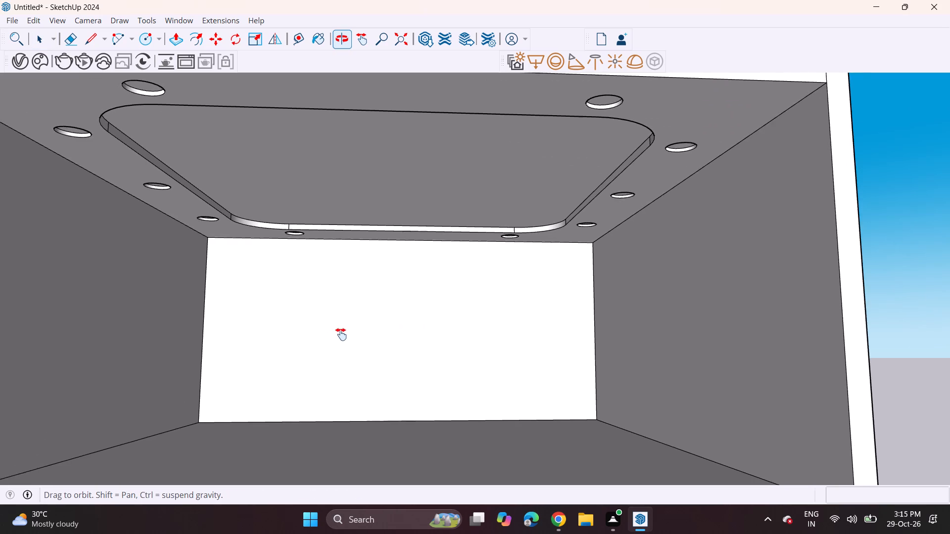
middle_drag(341, 334, 344, 336)
middle_drag(343, 336, 340, 340)
scroll(328, 381, up, 2)
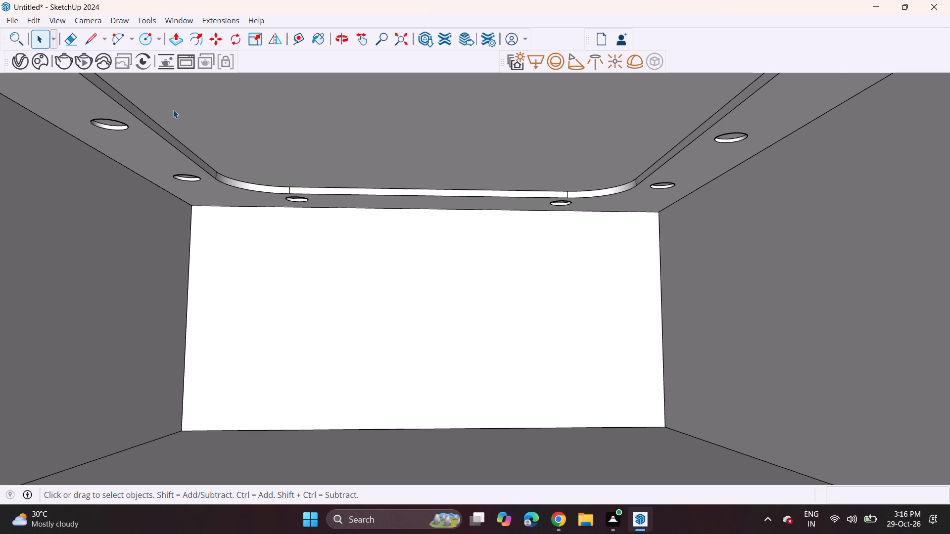
Draw a 19' 6" line on the false ceiling's underside, running front to back close to the left wall.
scroll(178, 119, down, 5)
shift+middle_drag(183, 153, 302, 203)
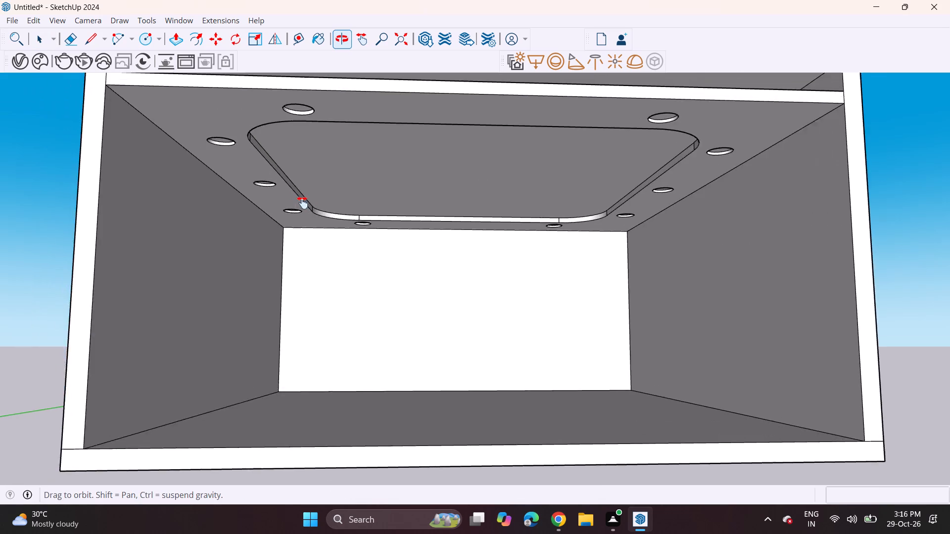
shift+middle_drag(302, 203, 332, 211)
click(93, 43)
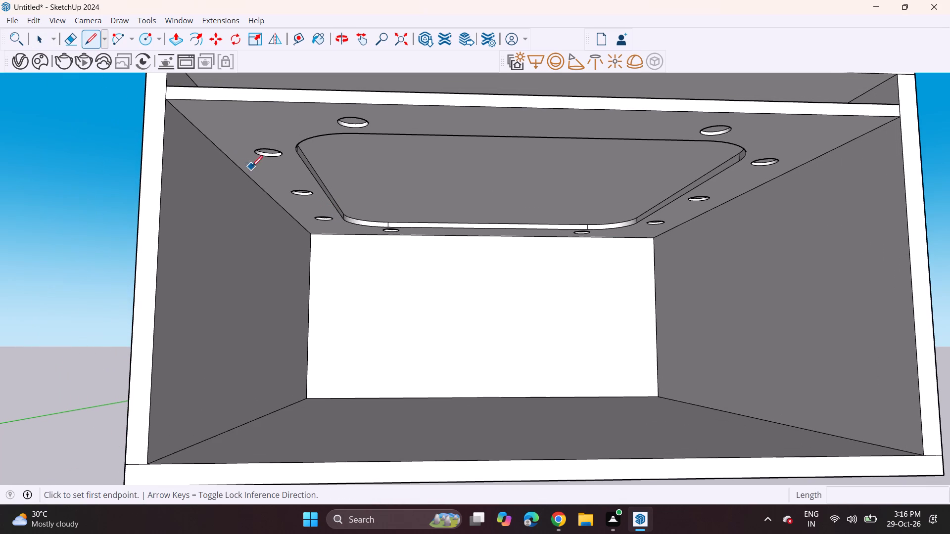
click(190, 101)
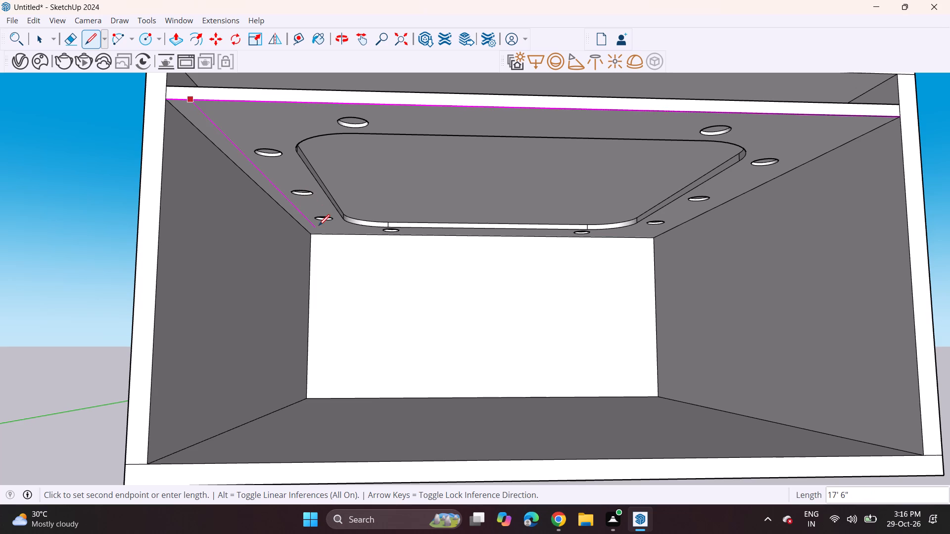
click(322, 234)
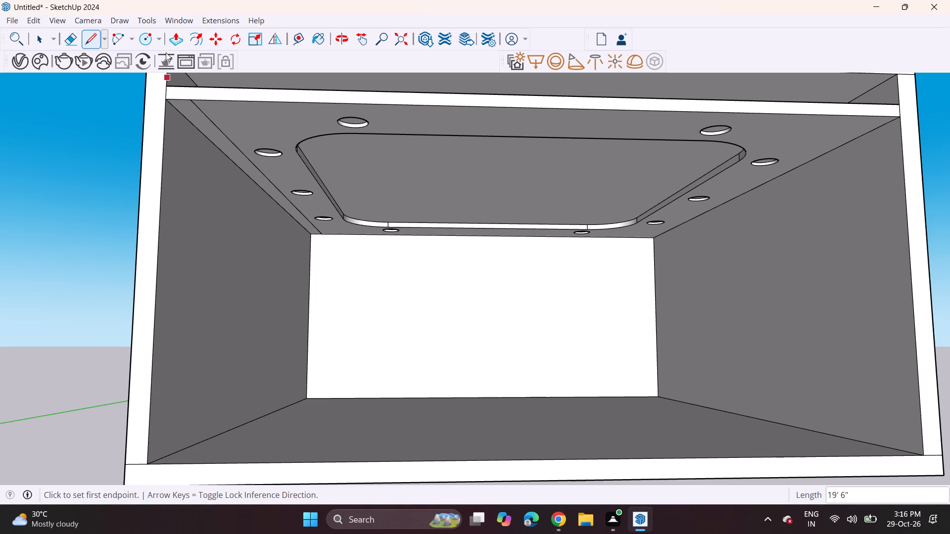
Push the narrow strip along the left wall about 3 3/8" up into the false ceiling panel.
click(177, 38)
click(209, 133)
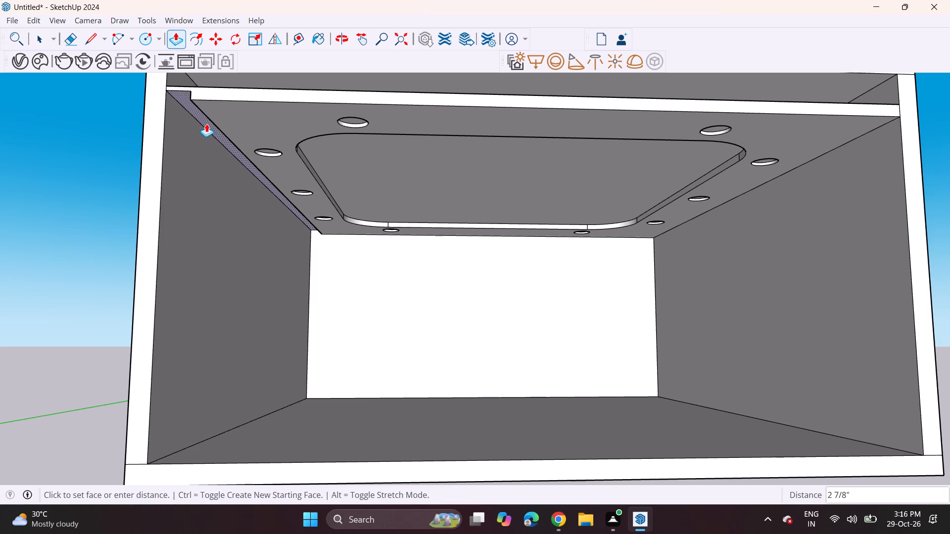
click(206, 124)
Inspect the recessed strip, the ceiling details and the back wall from inside the room.
middle_drag(293, 166, 290, 186)
shift+middle_drag(316, 210, 295, 197)
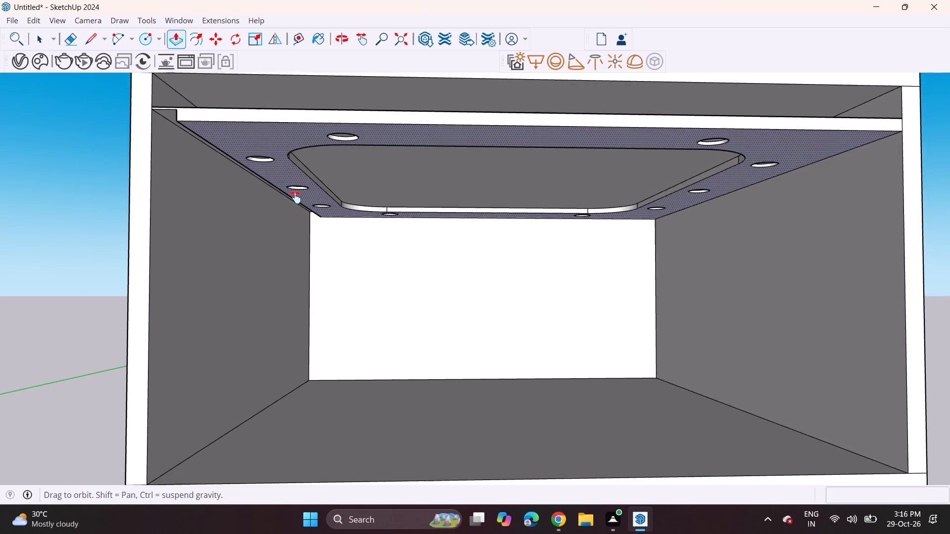
shift+middle_drag(295, 197, 269, 199)
middle_drag(281, 202, 240, 174)
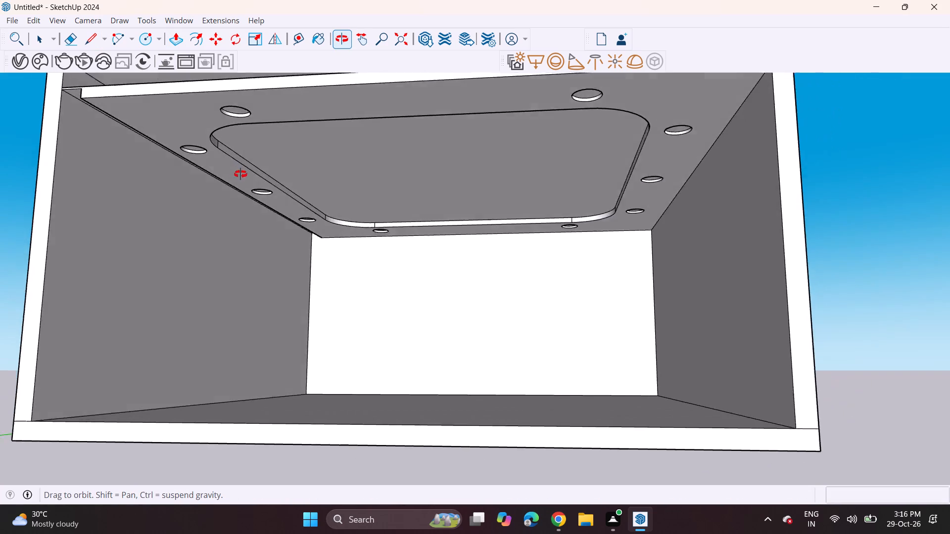
middle_drag(240, 174, 293, 216)
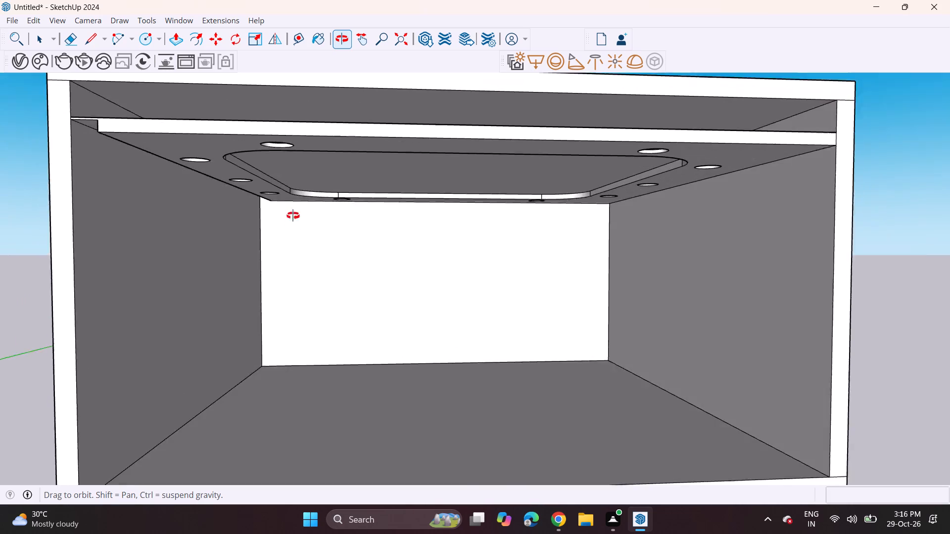
middle_drag(293, 216, 289, 200)
scroll(329, 228, up, 3)
middle_drag(332, 258, 322, 267)
scroll(323, 267, down, 1)
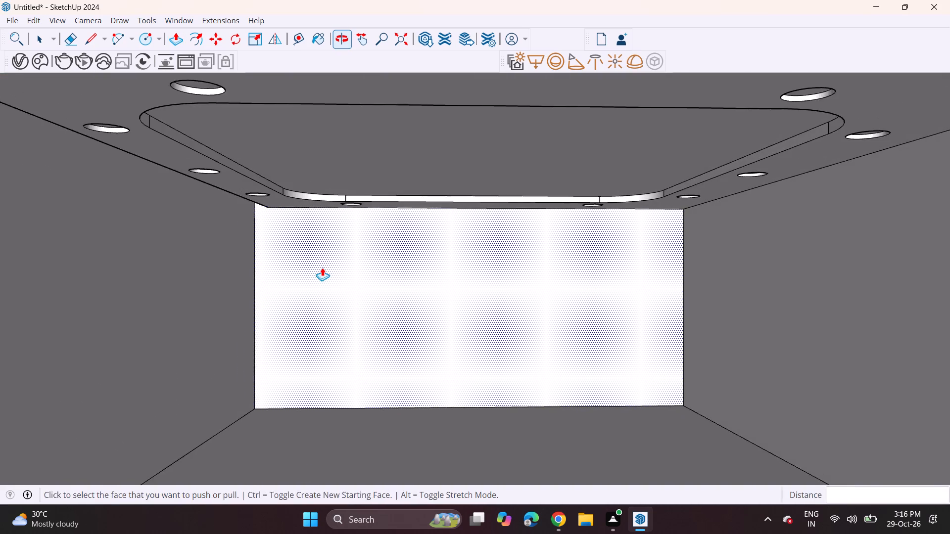
shift+middle_drag(290, 268, 254, 263)
shift+scroll(258, 262, up, 1)
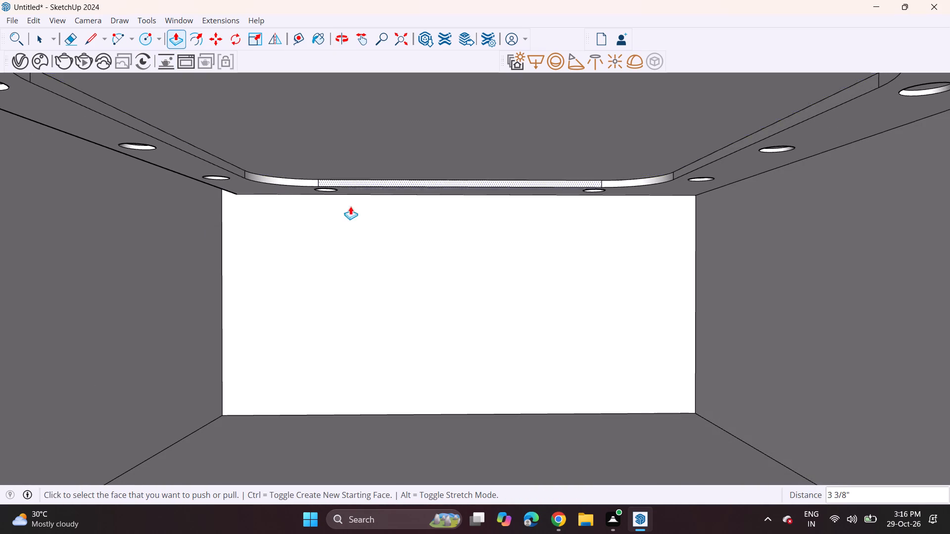
scroll(344, 200, down, 1)
shift+middle_drag(384, 261, 320, 228)
scroll(313, 223, down, 1)
shift+middle_drag(318, 223, 341, 225)
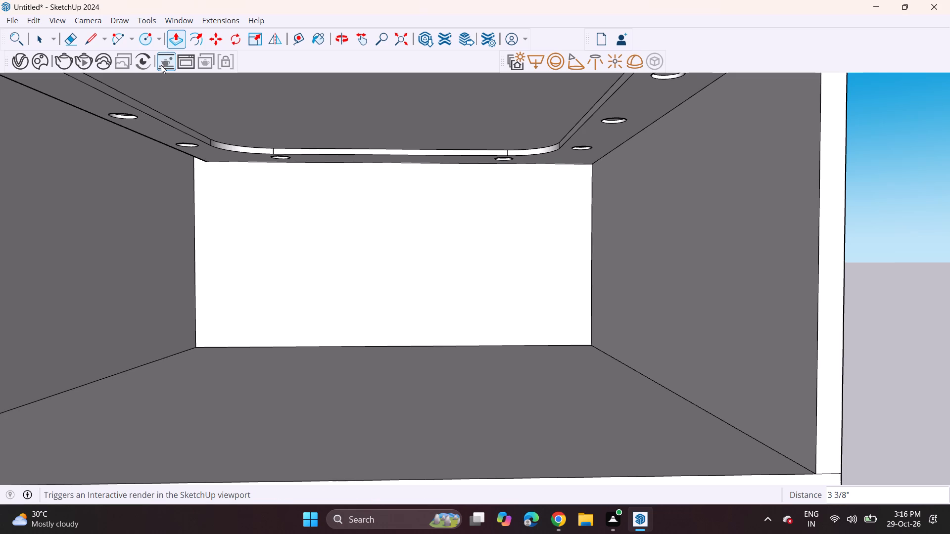
Draw a rectangle about 6' 8 1/4" high and 3' 8 5/8" wide in the back wall's lower left corner, down to the floor.
click(95, 42)
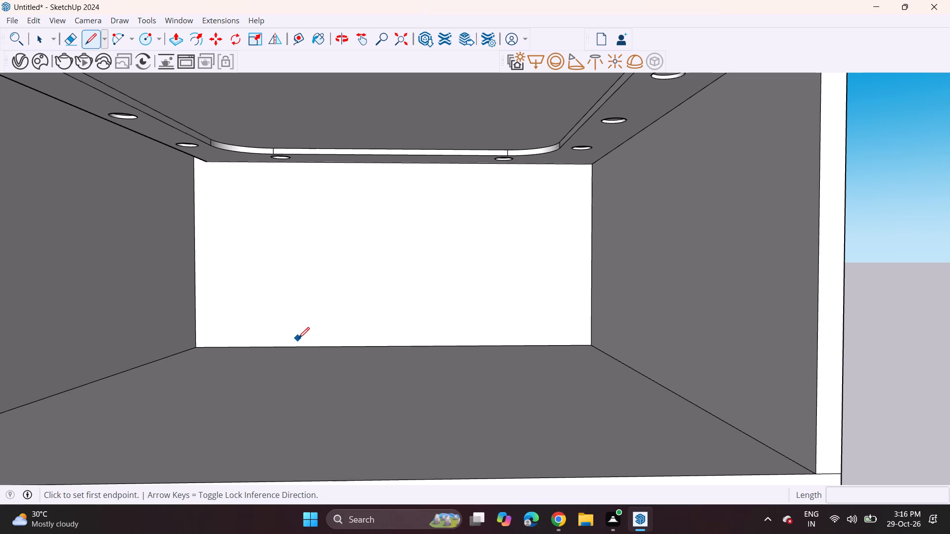
middle_click(323, 379)
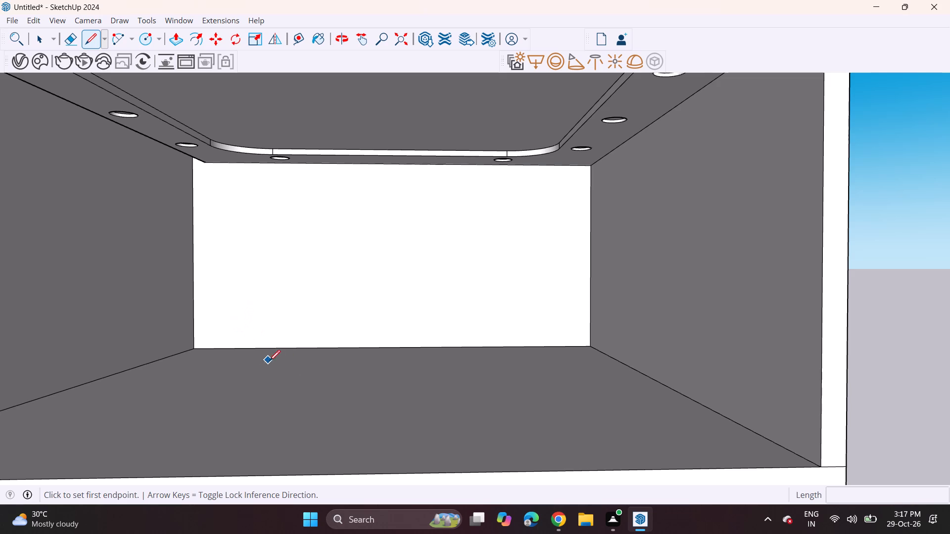
scroll(278, 364, up, 3)
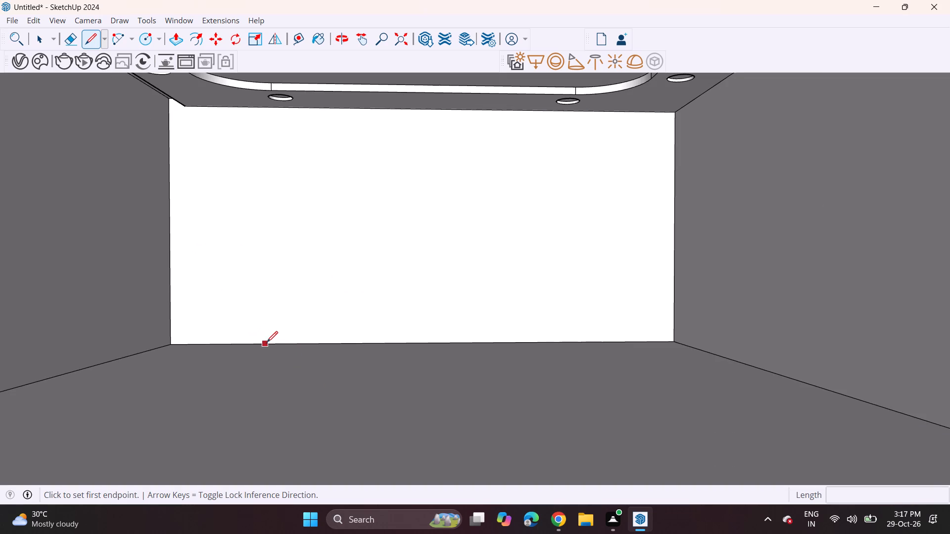
click(158, 36)
click(165, 52)
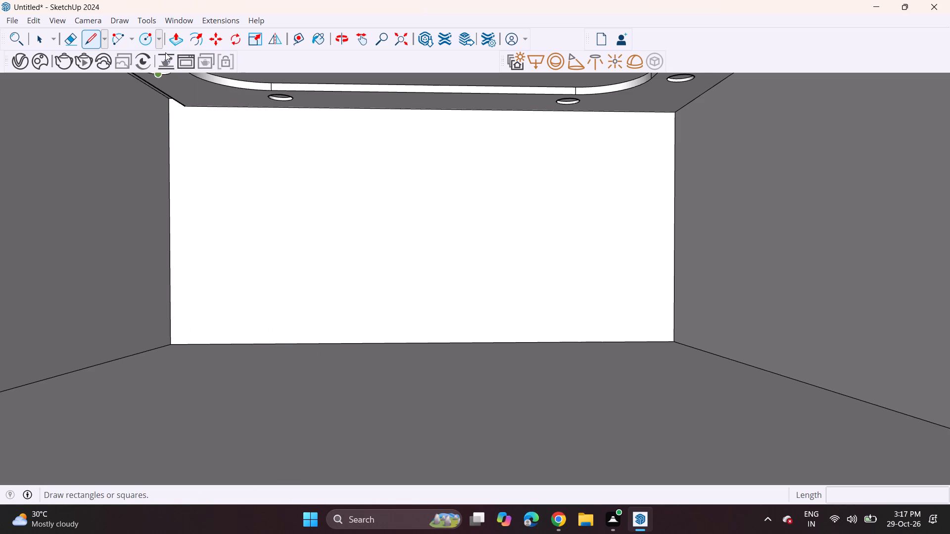
click(171, 164)
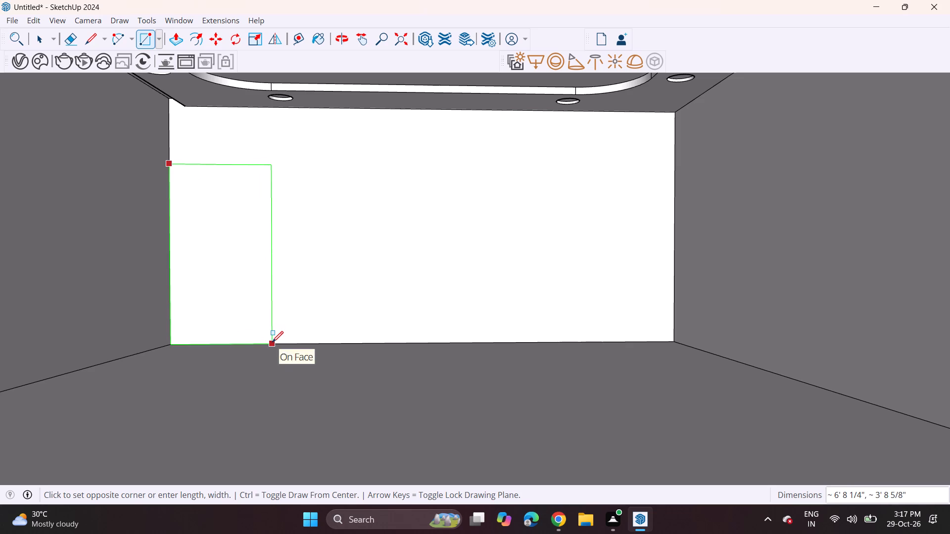
click(272, 342)
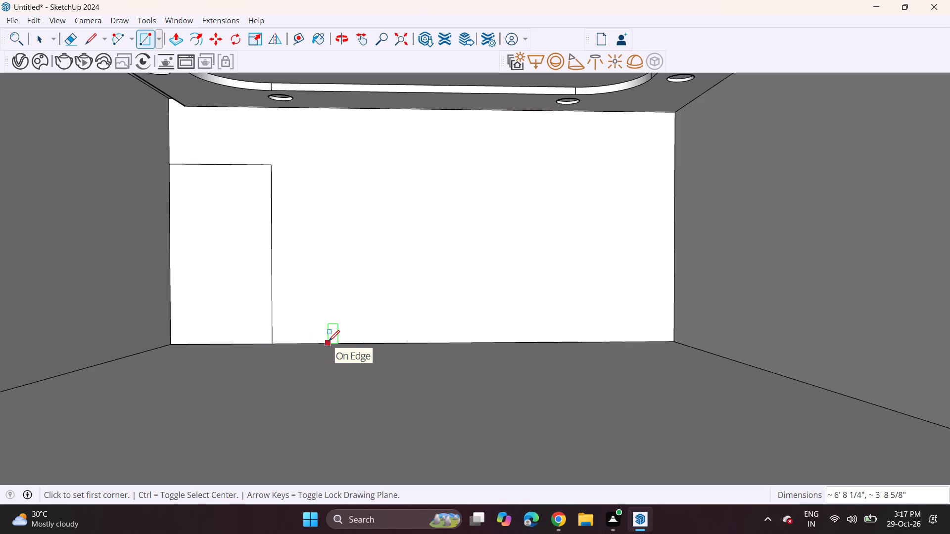
Draw a rectangle about 13' 2 9/16" wide and 6' 7 3/4" high on the back wall, from the floor line to the right corner.
click(329, 341)
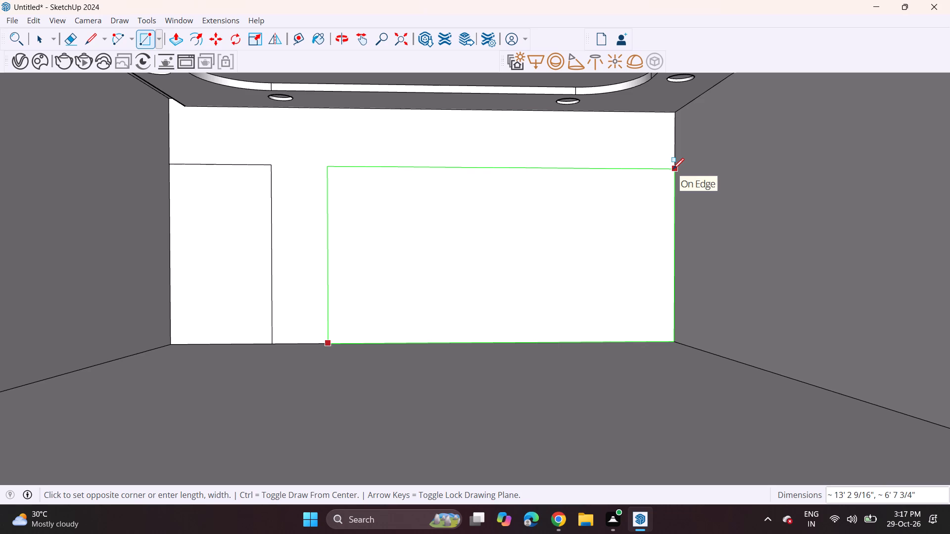
click(673, 169)
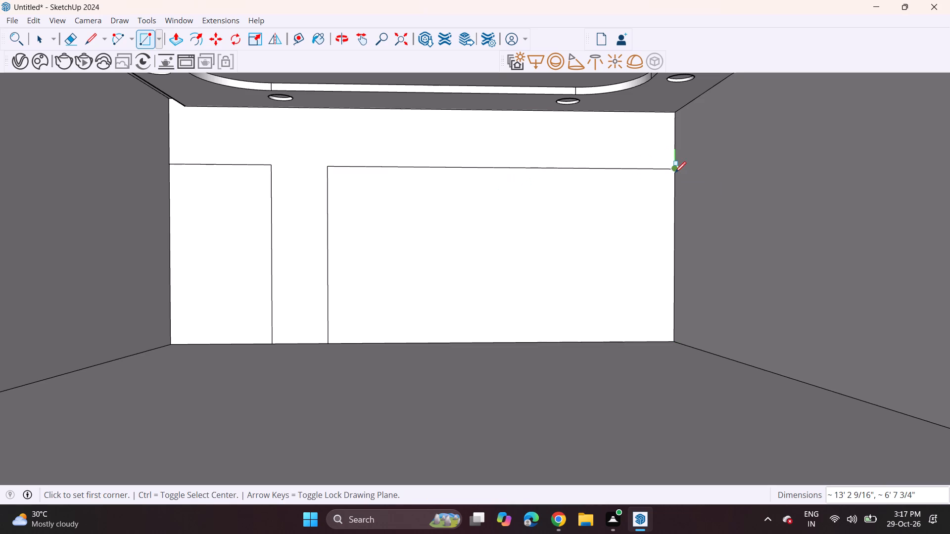
Draw an adjoining rectangle about 3' 11 3/4" wide and 6' 7 3/4" high on the right wall, from the back corner to the floor.
click(675, 173)
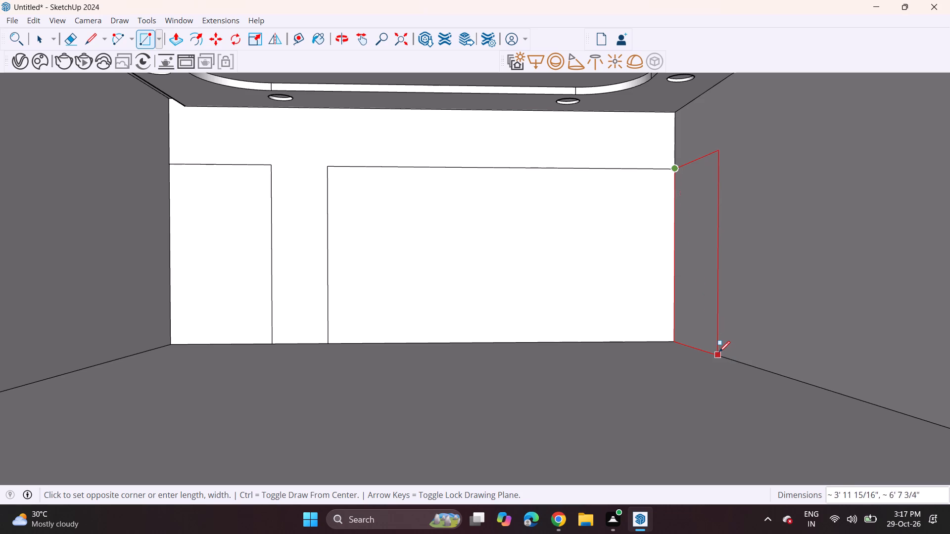
click(718, 354)
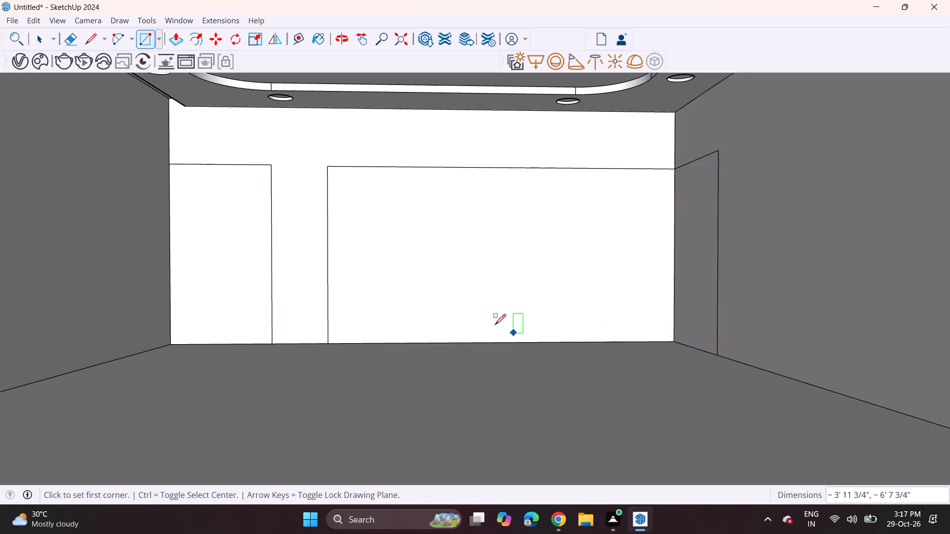
shift+middle_drag(400, 277, 368, 334)
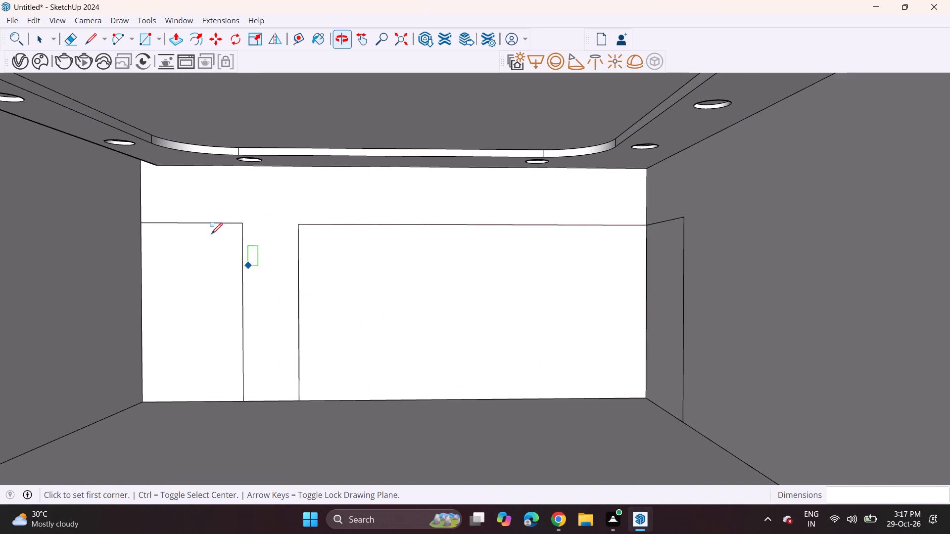
Round the free top corner of the narrow back wall outline with a tangent arc of about 1' 2 5/8" radius.
click(160, 40)
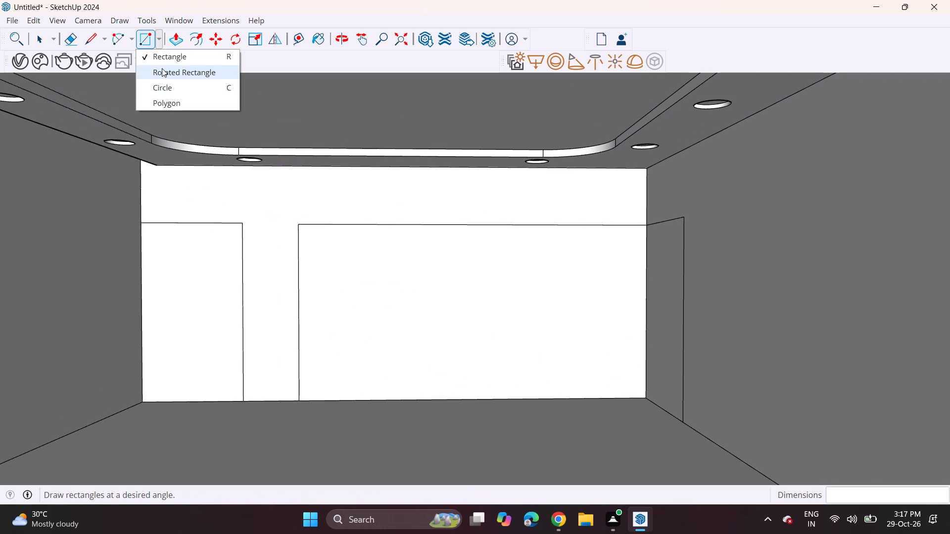
click(162, 68)
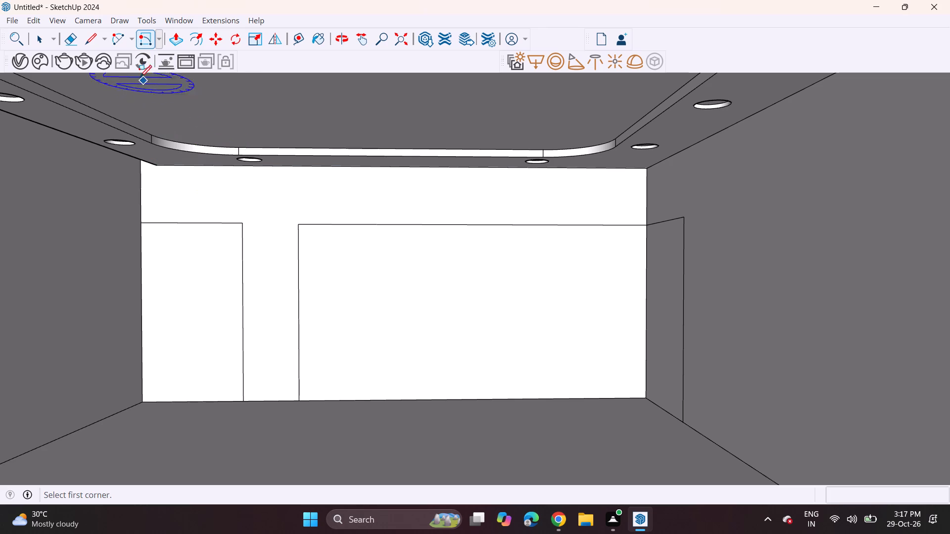
click(118, 34)
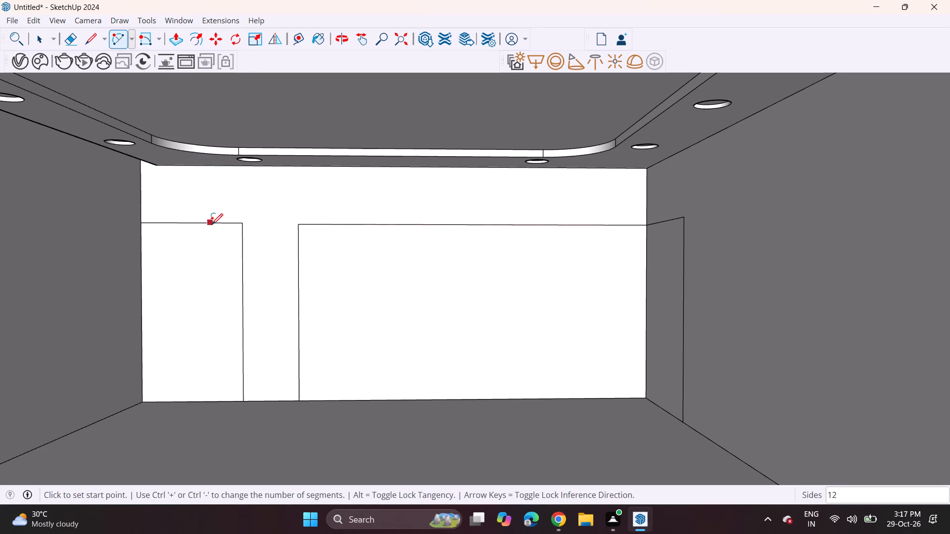
click(210, 224)
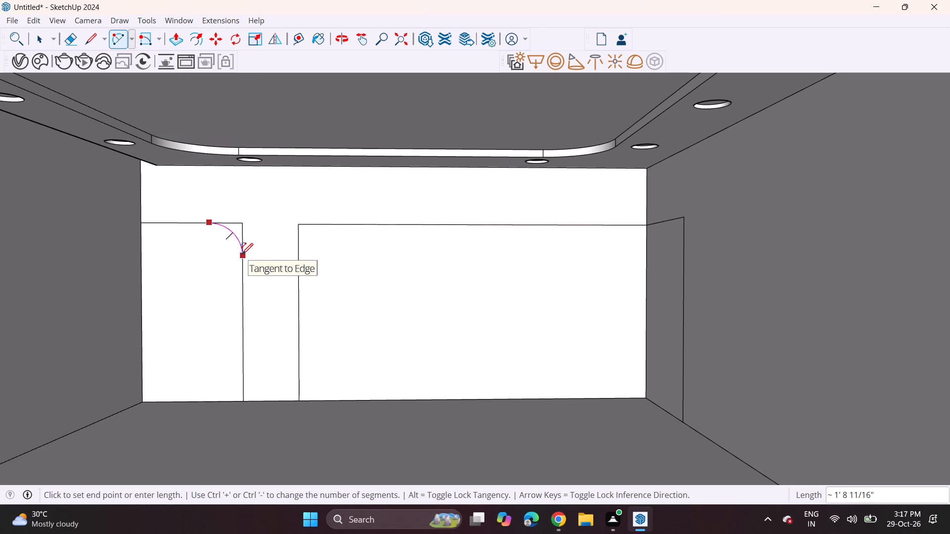
click(242, 254)
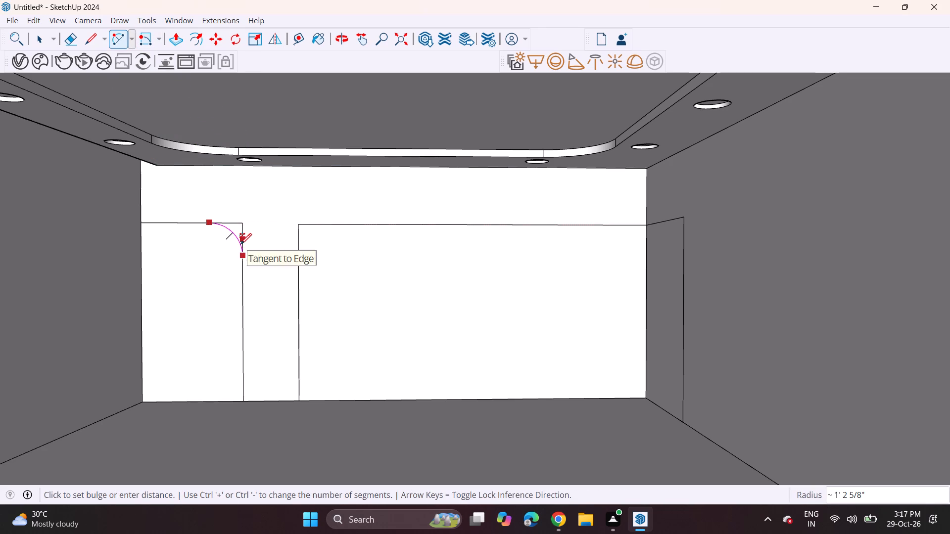
click(240, 244)
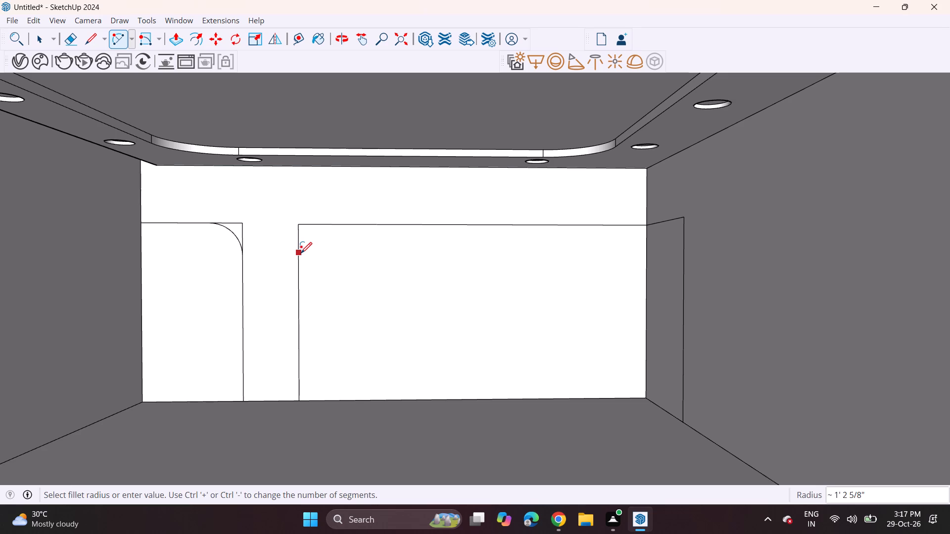
Round the free top corner of the wide back wall outline with a tangent arc of 1' 1" radius.
click(301, 253)
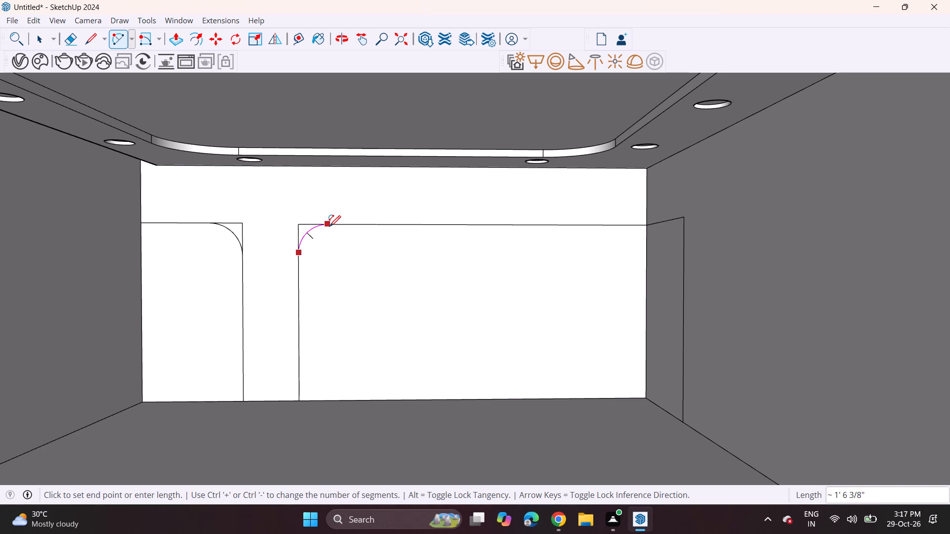
click(330, 226)
click(320, 225)
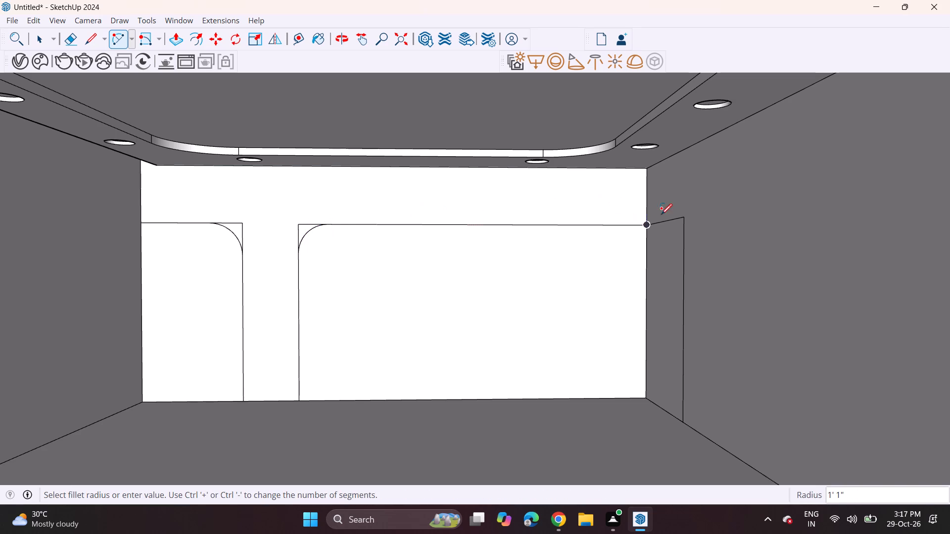
Round the outer top corner of the right wall outline with a tangent arc of about 1' 2 1/2" radius.
middle_drag(648, 217, 770, 223)
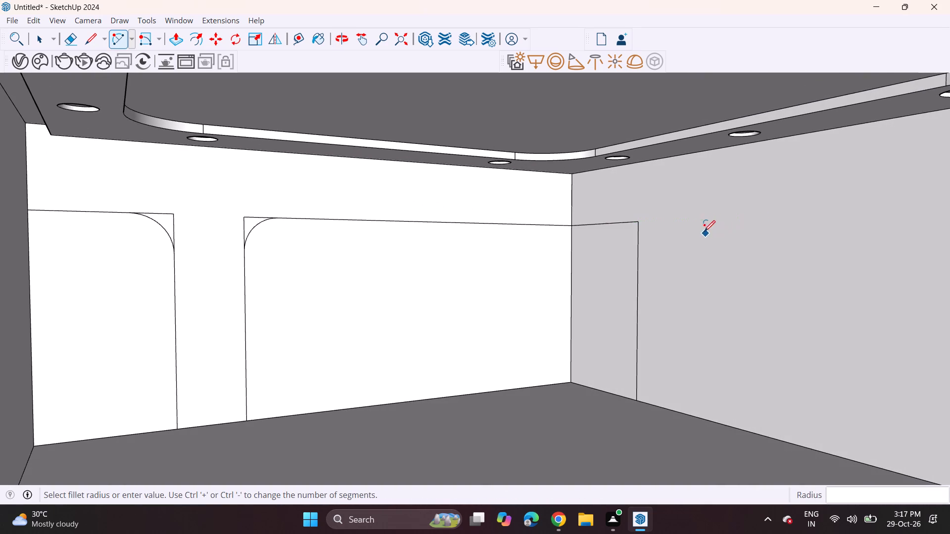
scroll(704, 228, up, 4)
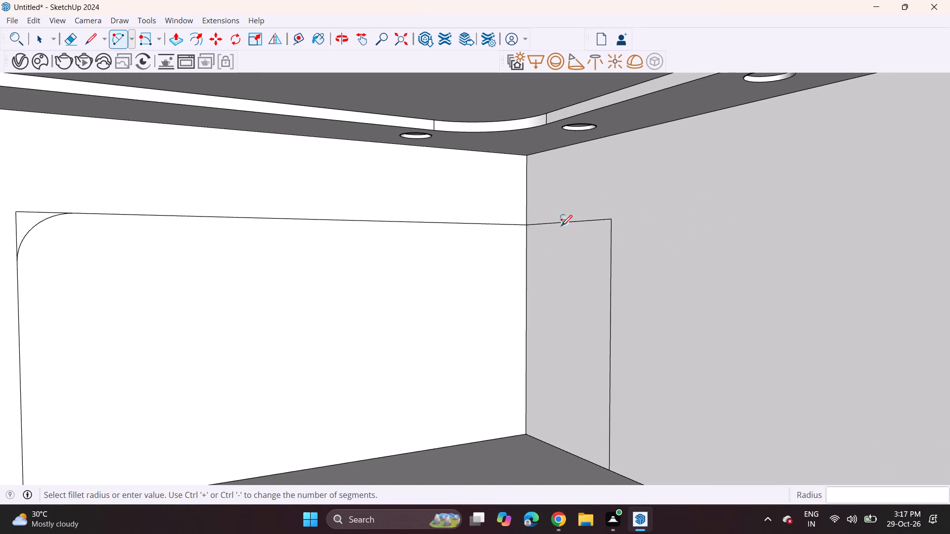
click(582, 218)
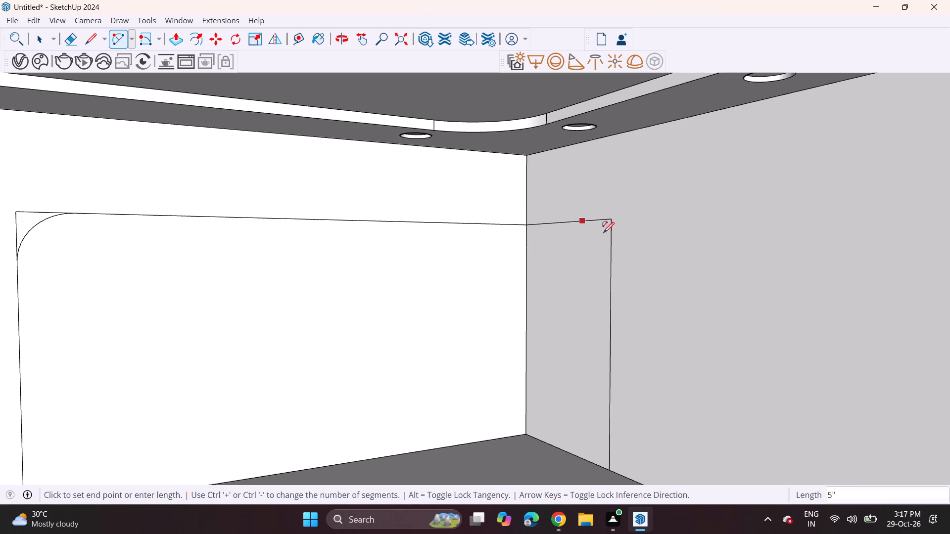
click(611, 265)
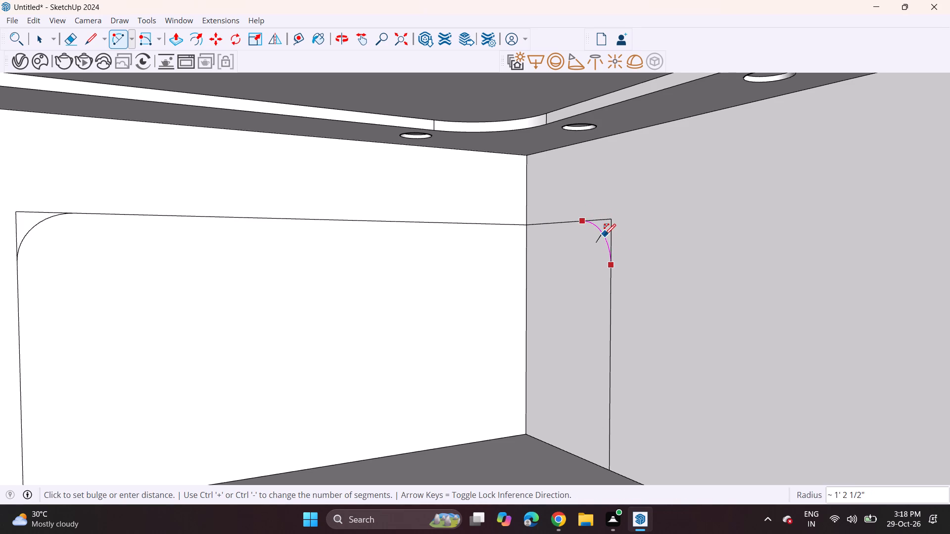
click(605, 235)
Erase the leftover square corner edges outside the three arcs on the back and right walls.
click(72, 38)
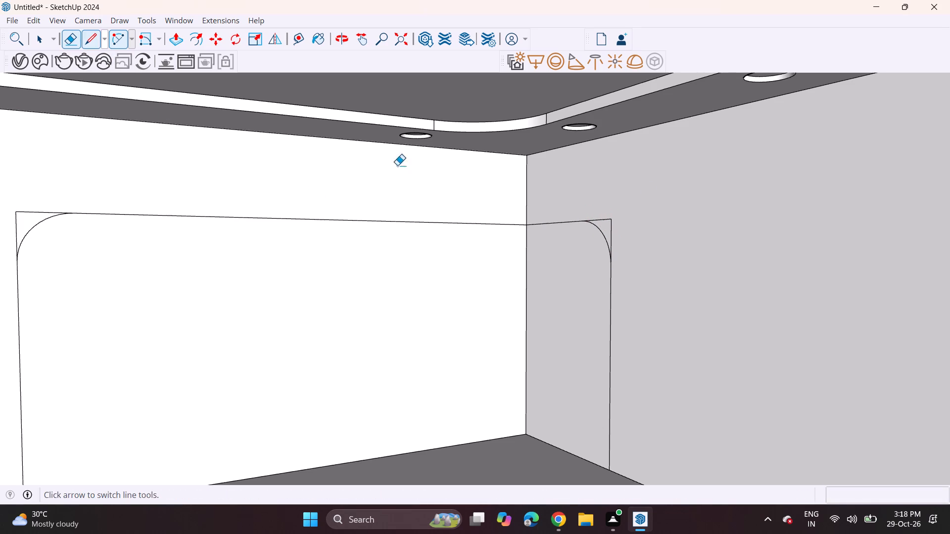
drag(618, 217, 630, 231)
drag(608, 213, 624, 237)
scroll(574, 235, down, 3)
scroll(574, 235, up, 1)
scroll(574, 235, down, 2)
scroll(574, 235, up, 1)
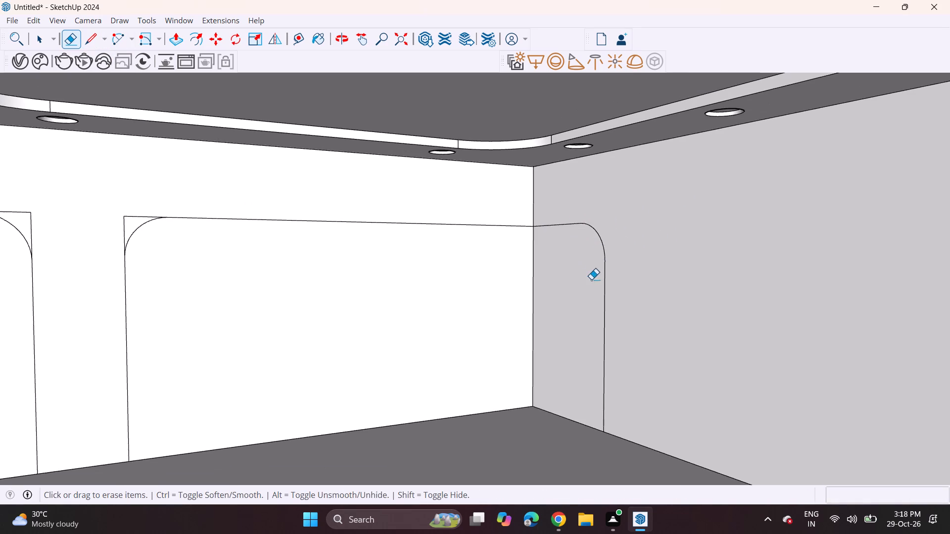
middle_drag(573, 277, 523, 277)
scroll(376, 292, up, 1)
drag(137, 197, 113, 218)
drag(126, 208, 114, 222)
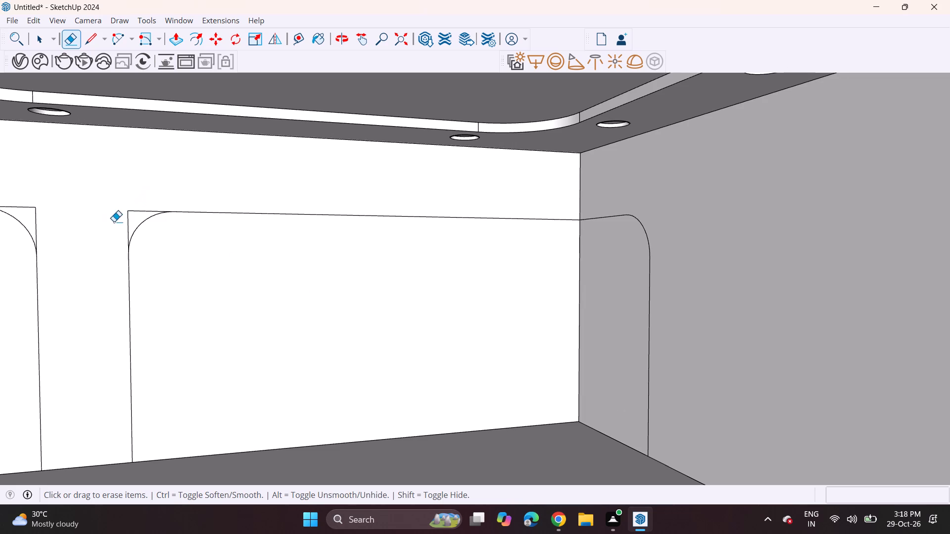
drag(148, 202, 110, 224)
drag(15, 200, 46, 231)
Inspect the rounded outlines on the back and right walls from inside the room.
middle_drag(290, 295, 254, 273)
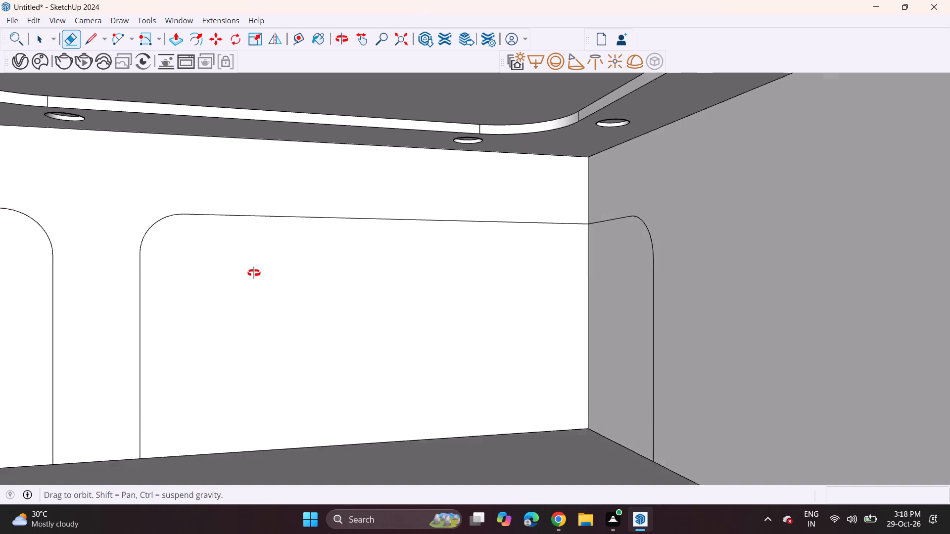
middle_drag(254, 273, 241, 284)
scroll(224, 269, down, 3)
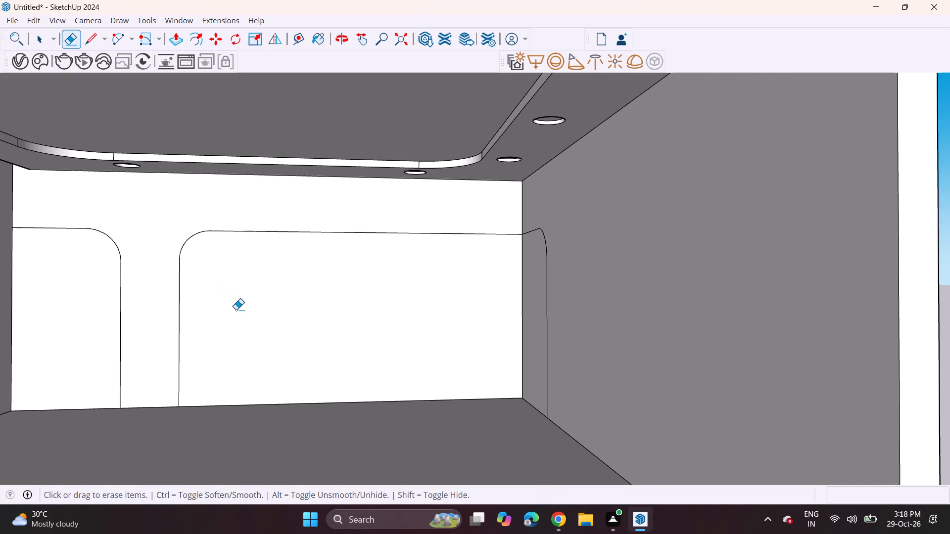
scroll(240, 311, down, 1)
shift+middle_drag(243, 314, 310, 328)
middle_drag(324, 333, 316, 339)
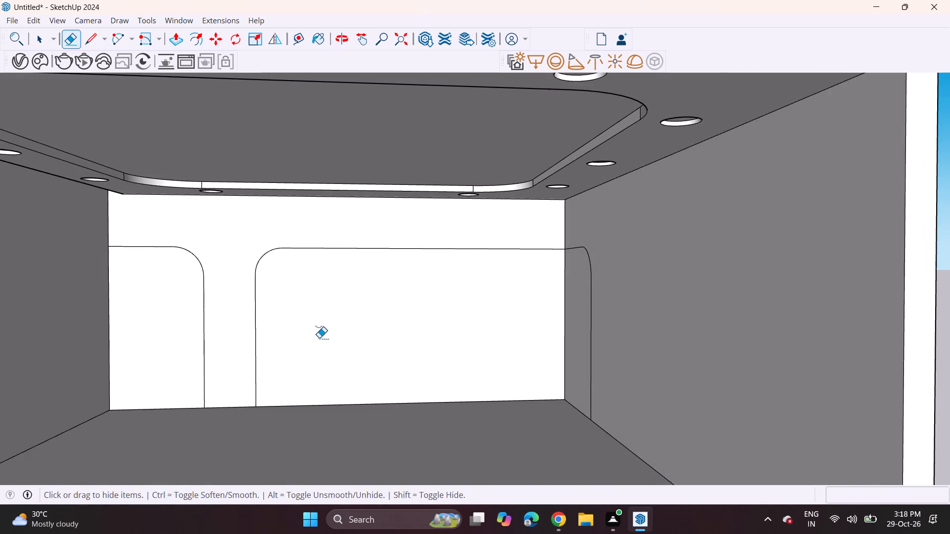
shift+middle_drag(320, 338, 387, 345)
middle_drag(385, 345, 357, 340)
scroll(366, 347, down, 1)
scroll(366, 347, up, 1)
shift+middle_drag(371, 349, 389, 322)
scroll(388, 322, up, 2)
shift+middle_drag(382, 327, 376, 327)
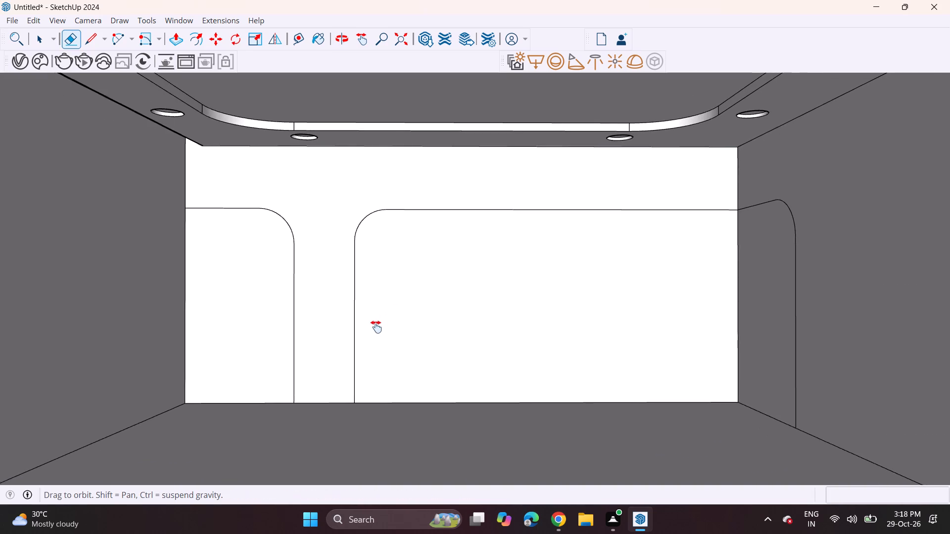
shift+middle_drag(376, 327, 353, 332)
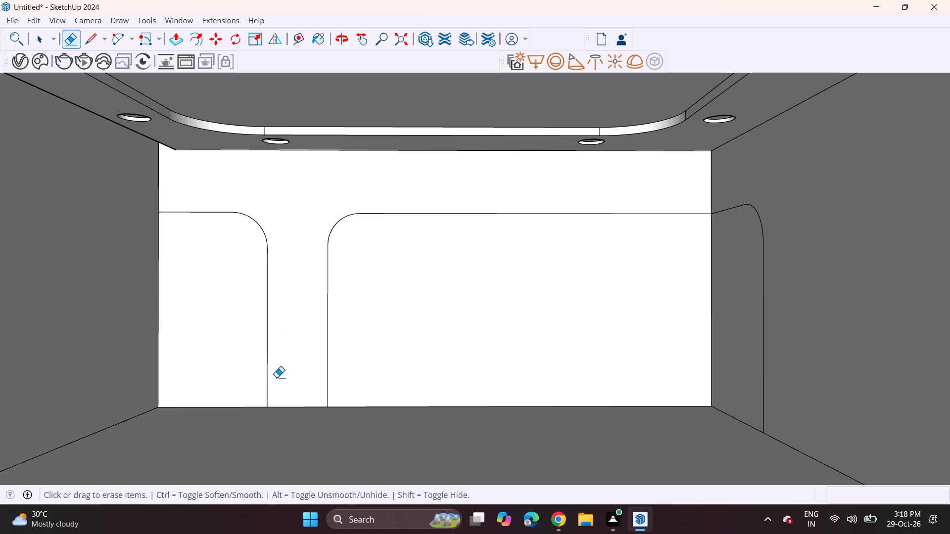
Push/Pull the narrow rounded panel on the back wall 1 9/16" out into the room.
middle_drag(389, 413, 353, 404)
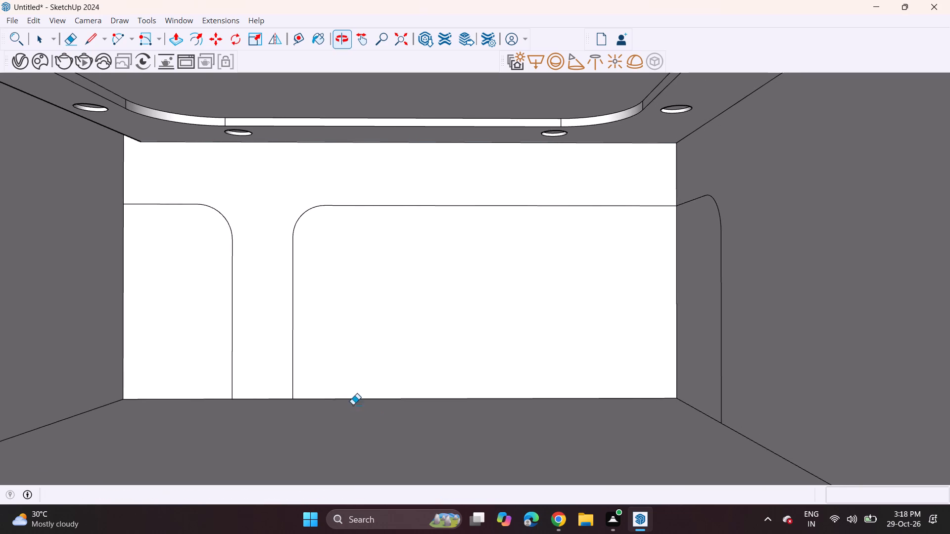
scroll(330, 375, up, 1)
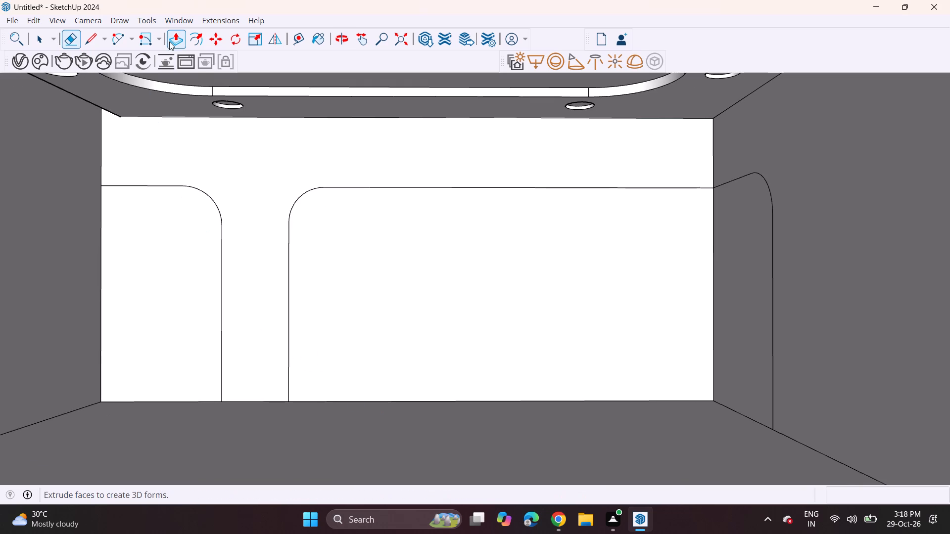
click(171, 42)
middle_drag(177, 312, 160, 339)
click(178, 330)
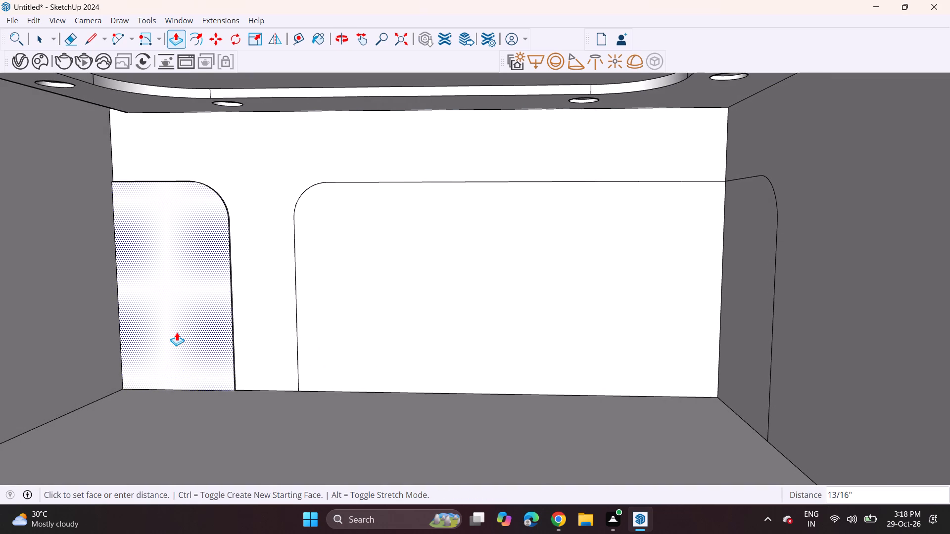
click(176, 334)
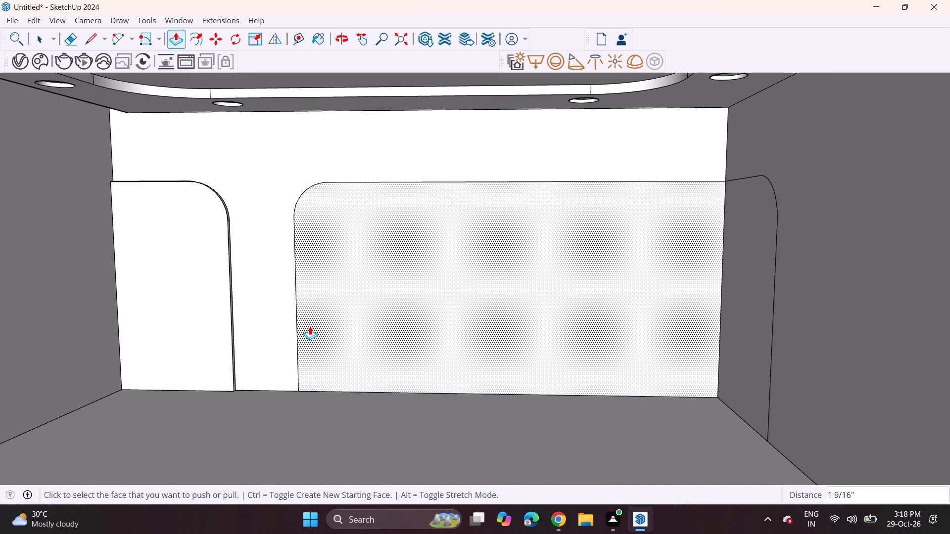
Extrude the wide back wall panel and the adjoining right wall panel by the same 1 9/16" distance.
double_click(310, 326)
double_click(748, 346)
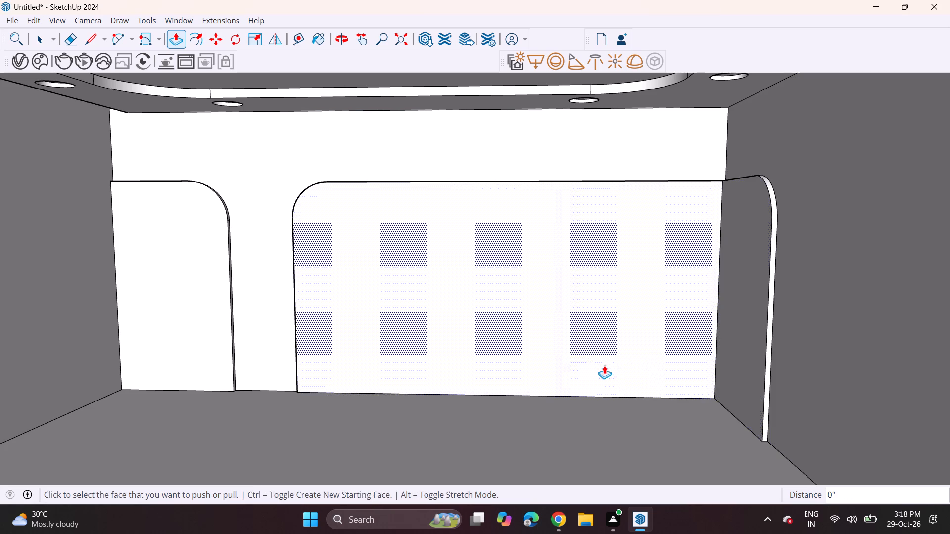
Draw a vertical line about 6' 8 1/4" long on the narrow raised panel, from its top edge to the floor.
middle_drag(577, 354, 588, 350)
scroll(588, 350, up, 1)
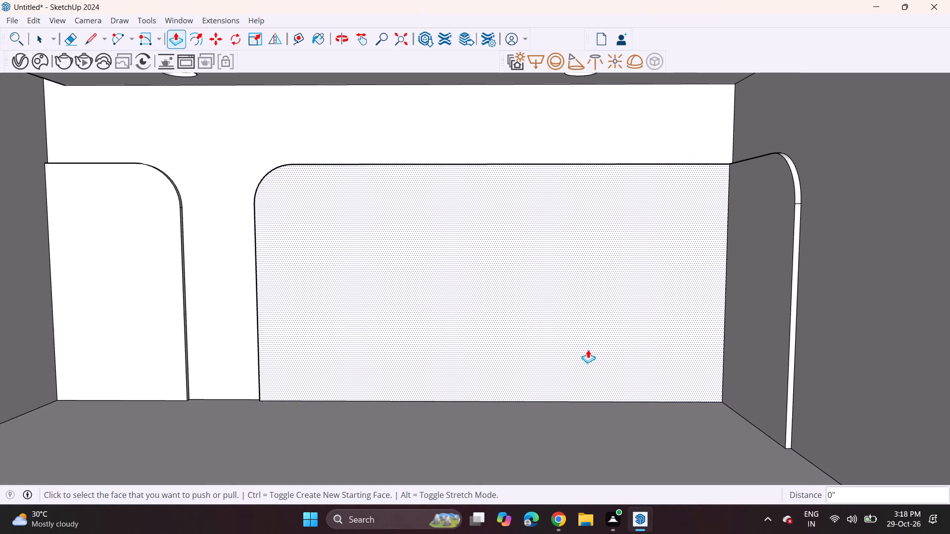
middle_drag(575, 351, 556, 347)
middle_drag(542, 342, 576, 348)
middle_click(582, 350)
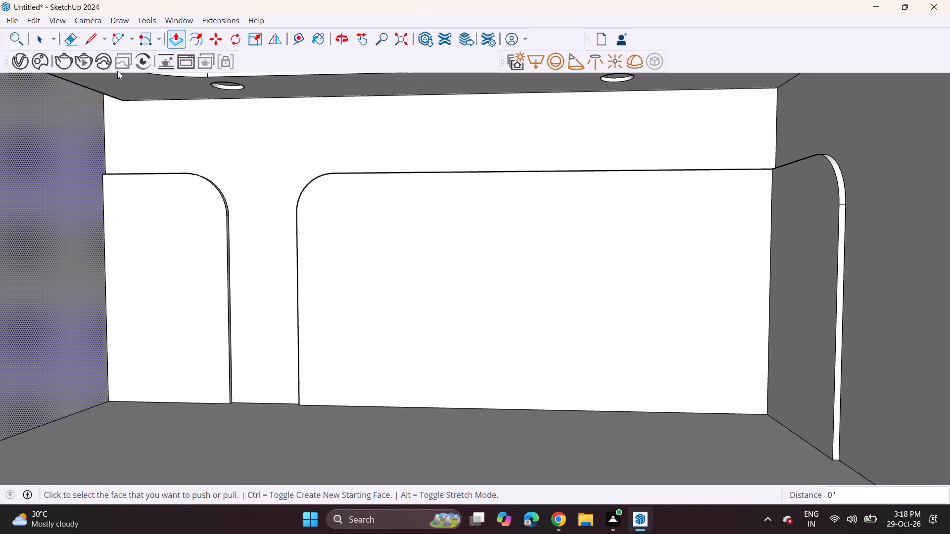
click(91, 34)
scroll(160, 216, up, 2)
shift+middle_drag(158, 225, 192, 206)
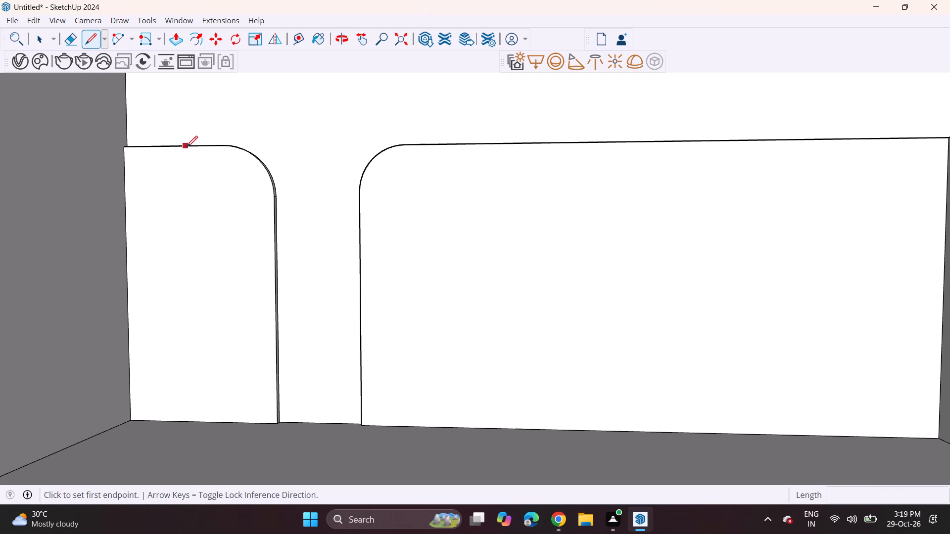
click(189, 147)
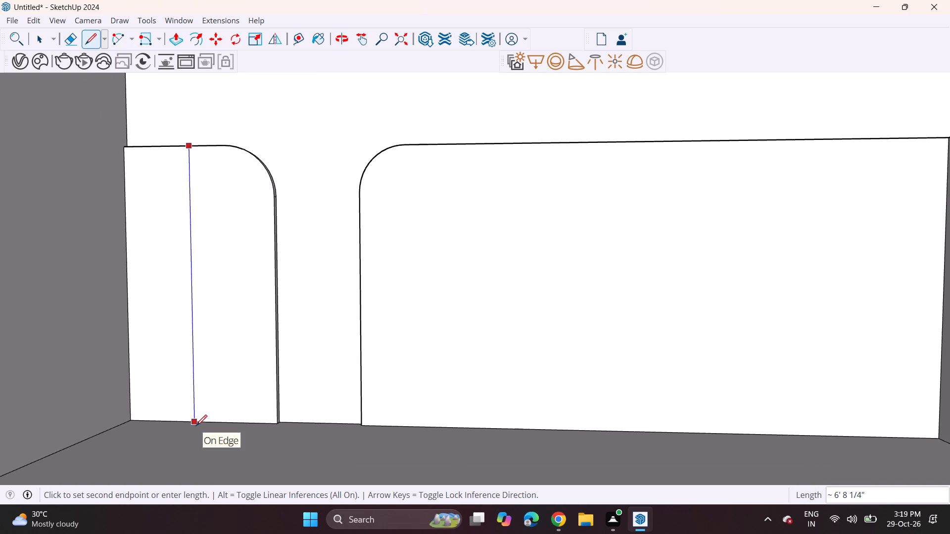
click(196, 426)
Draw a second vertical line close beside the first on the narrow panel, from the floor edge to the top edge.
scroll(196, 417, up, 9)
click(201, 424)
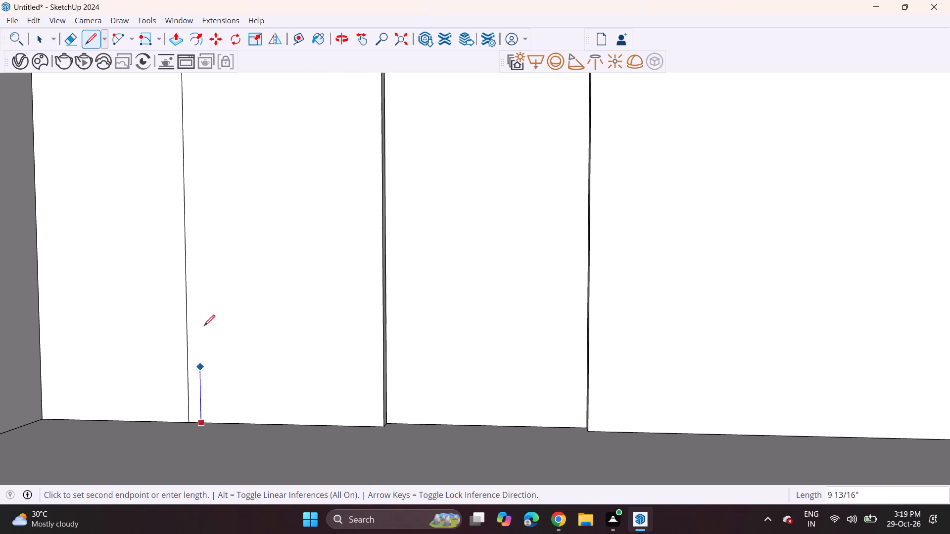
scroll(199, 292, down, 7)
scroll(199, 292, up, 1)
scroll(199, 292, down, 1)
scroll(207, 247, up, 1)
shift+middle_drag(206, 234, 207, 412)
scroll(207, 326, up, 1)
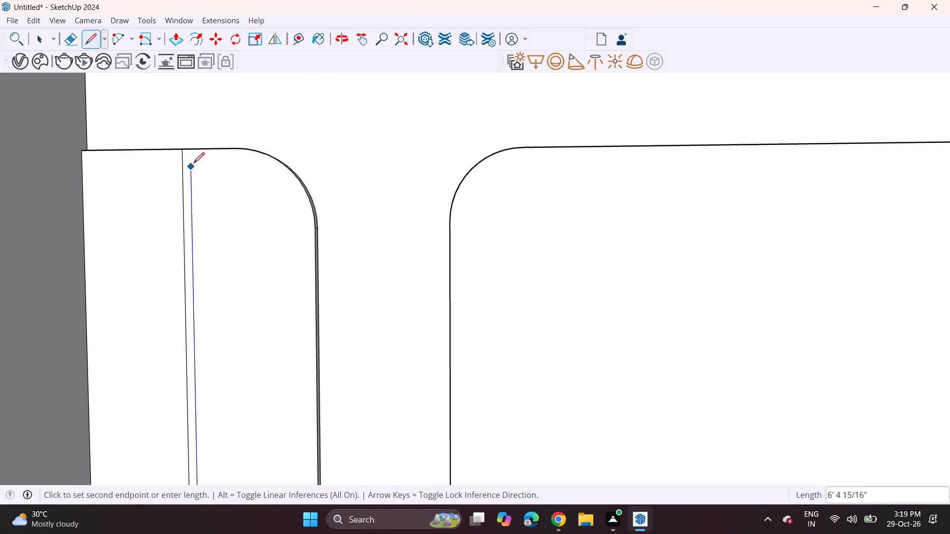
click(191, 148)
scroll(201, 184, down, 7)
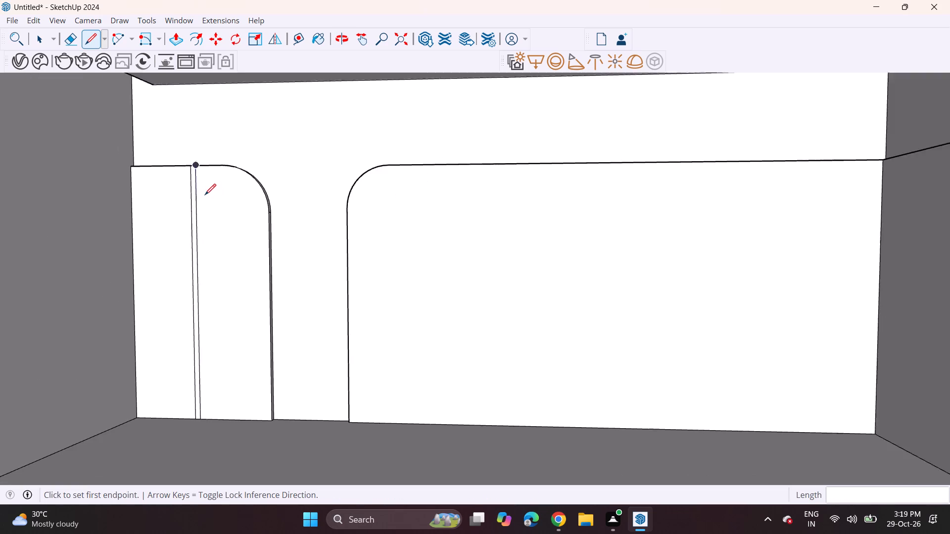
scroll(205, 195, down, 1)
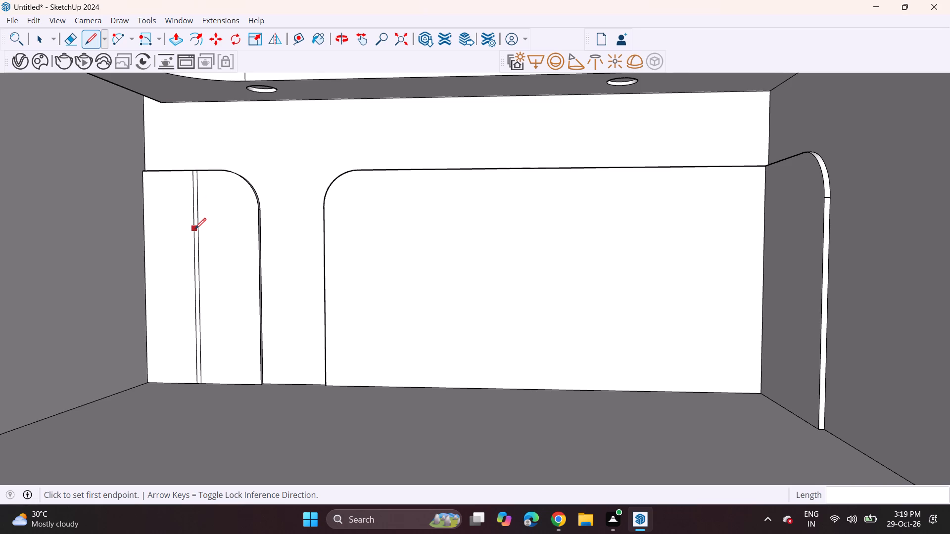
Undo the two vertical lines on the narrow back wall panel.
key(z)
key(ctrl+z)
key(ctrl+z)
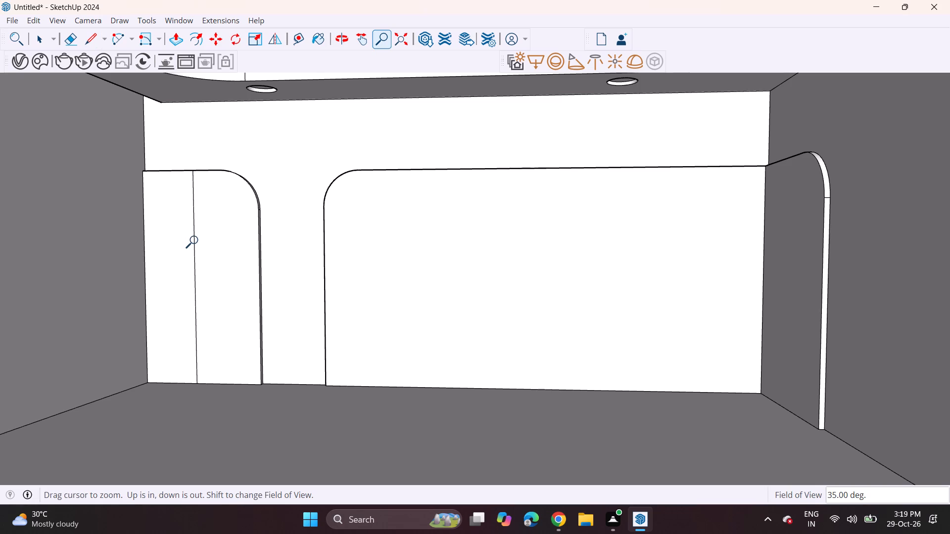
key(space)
Draw two closely spaced vertical lines about 6' 8 1/4" long on the narrow raised panel, from its top edge to the floor.
click(92, 37)
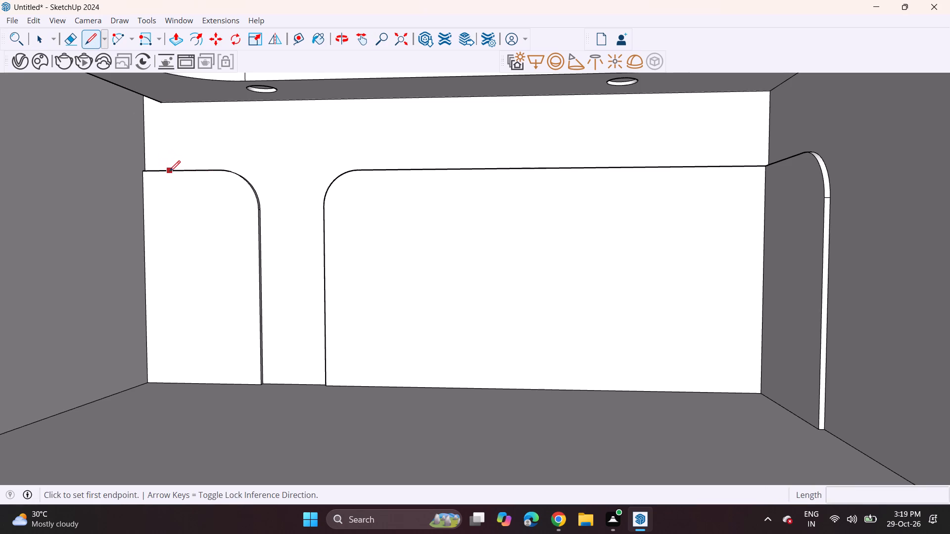
middle_drag(176, 173, 241, 175)
scroll(211, 169, up, 1)
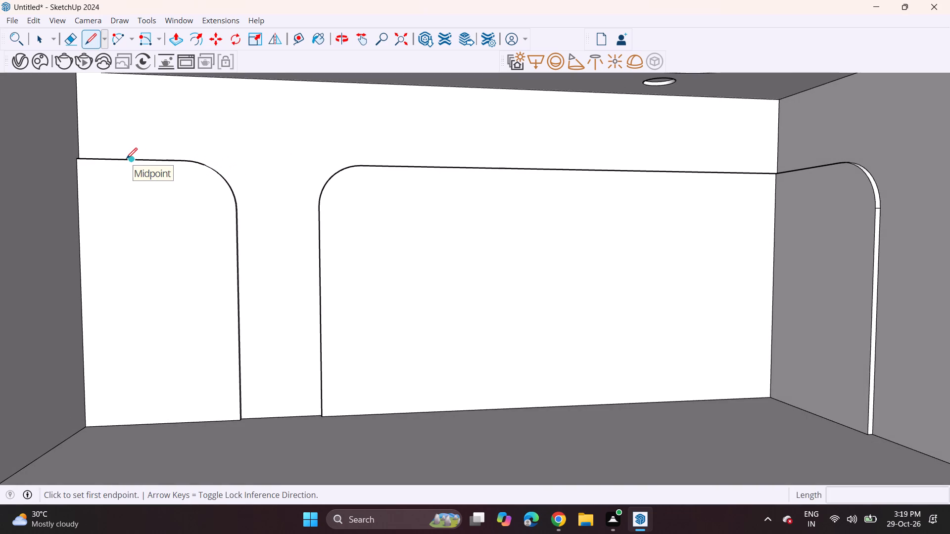
click(126, 159)
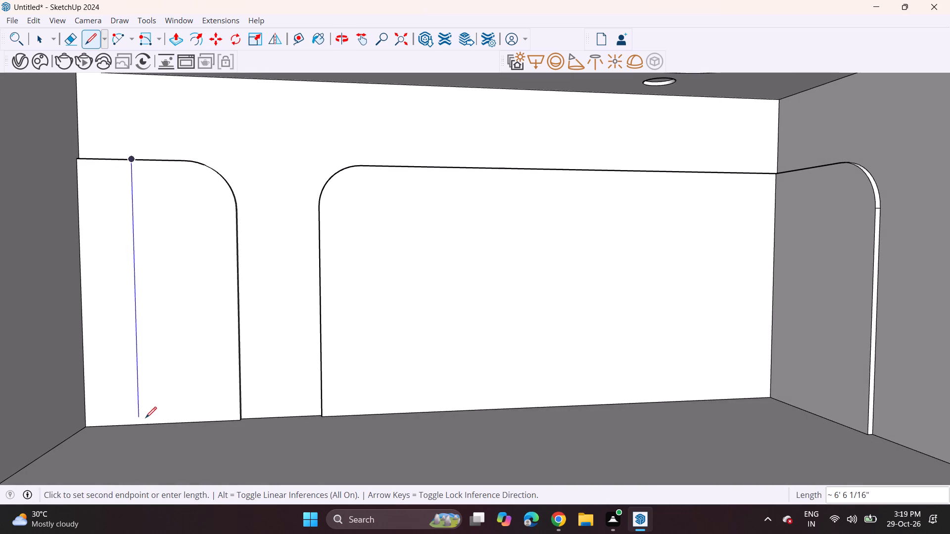
click(142, 425)
scroll(124, 166, up, 5)
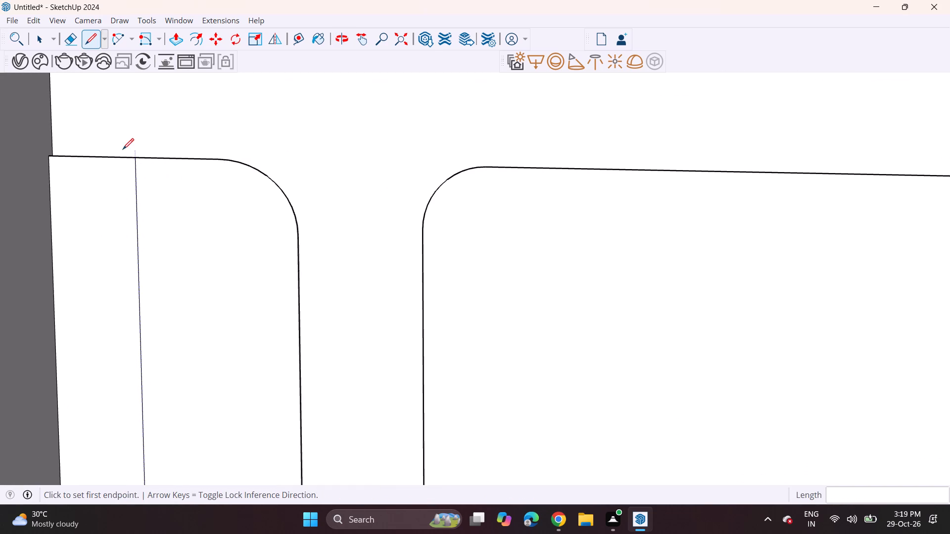
scroll(125, 161, up, 2)
click(129, 156)
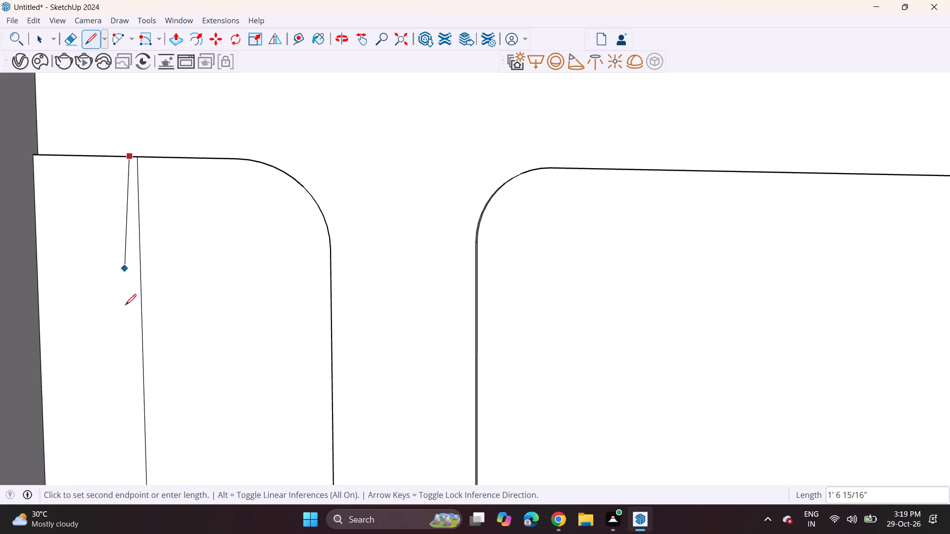
scroll(121, 403, down, 5)
shift+middle_drag(118, 438, 96, 293)
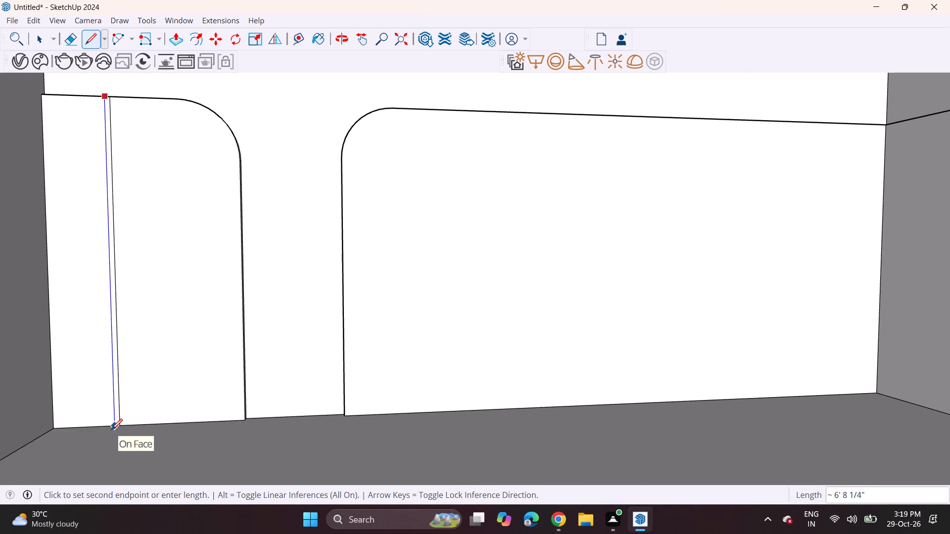
click(111, 430)
Draw a second close pair of vertical lines about 6' 8 1/4" long on the narrow panel, nearer its rounded corner.
click(142, 99)
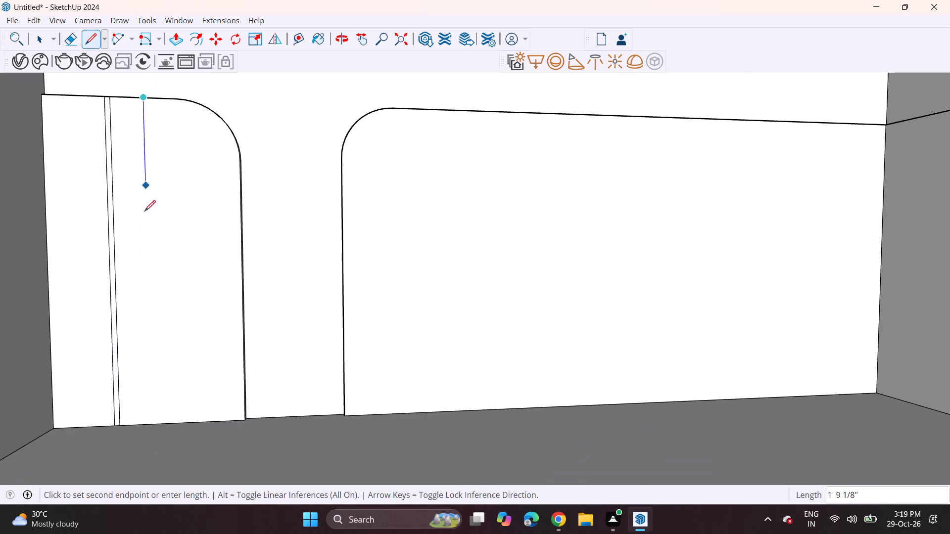
click(152, 428)
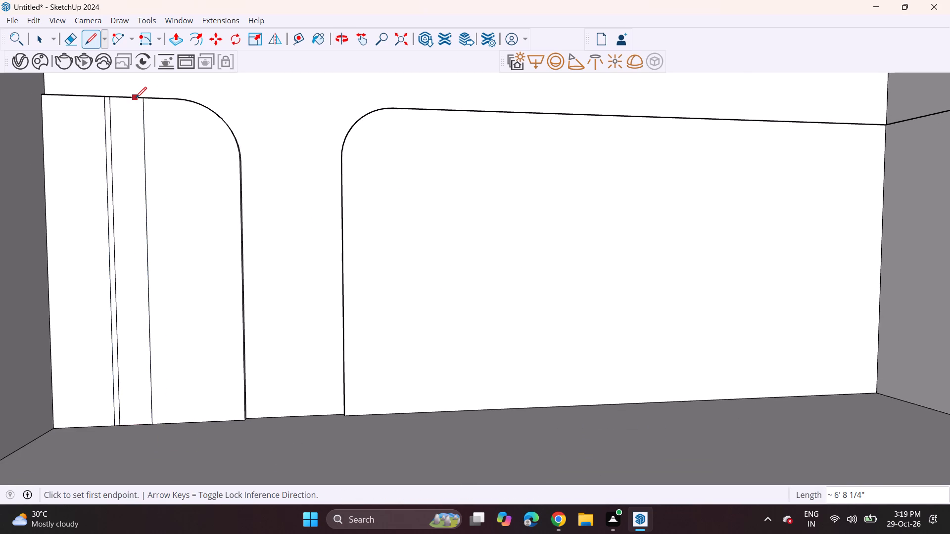
scroll(138, 98, up, 4)
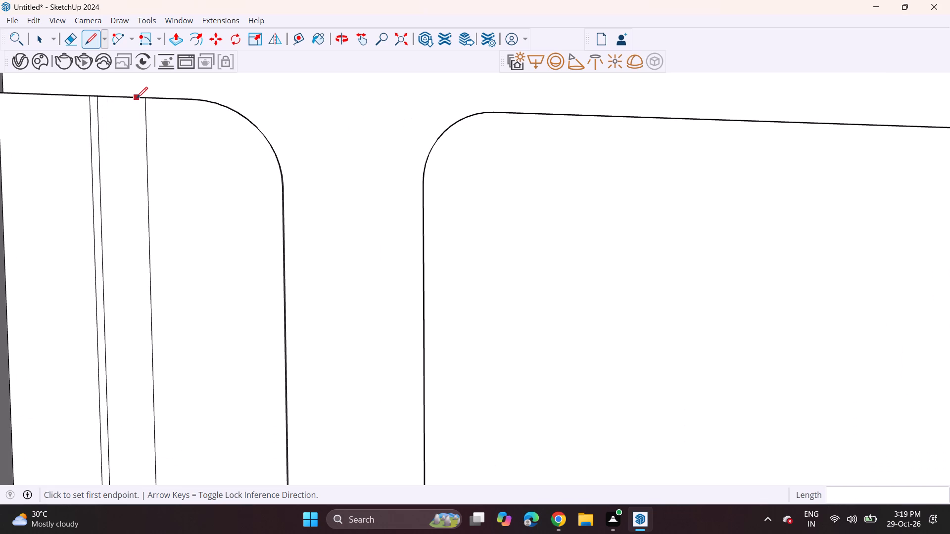
click(138, 98)
scroll(138, 341, down, 4)
shift+middle_drag(127, 389, 109, 292)
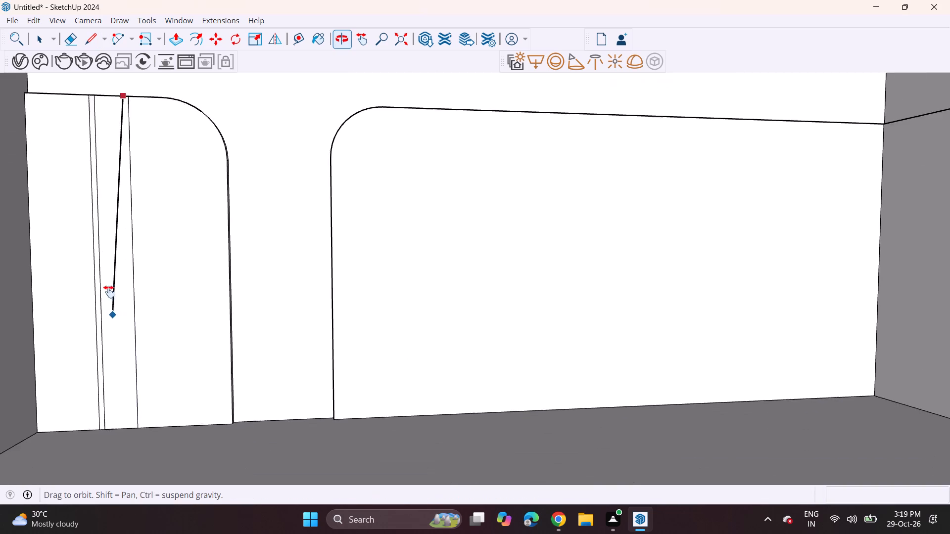
shift+middle_drag(109, 292, 109, 277)
click(127, 391)
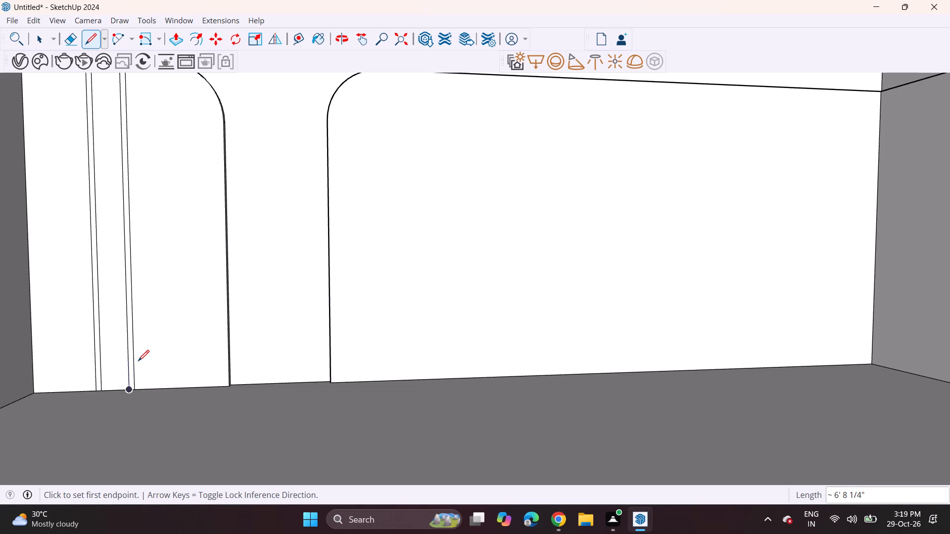
Draw a slim vertical rectangle about 6' 7 3/4" tall on the wide back wall panel near the right wall, from top edge to floor.
scroll(124, 371, down, 2)
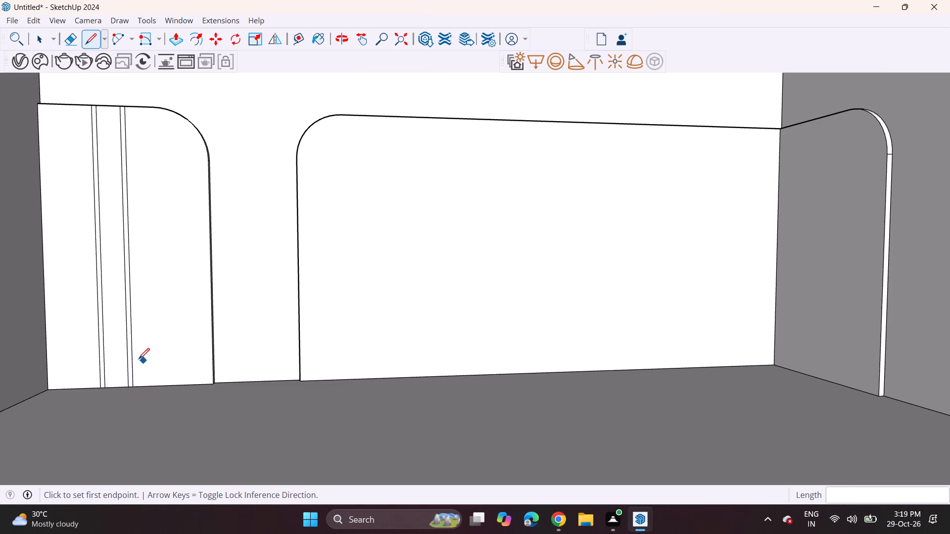
middle_drag(134, 357, 129, 365)
scroll(130, 356, down, 1)
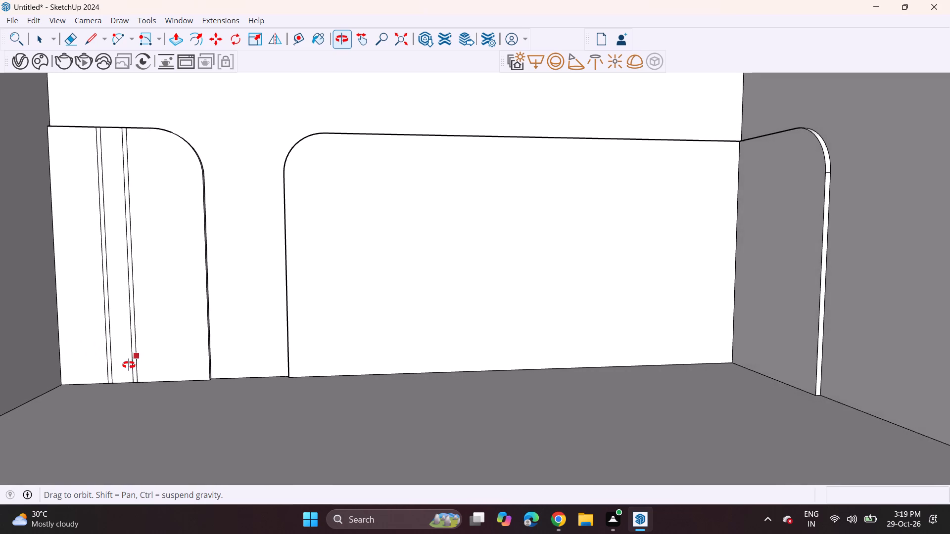
middle_drag(129, 365, 132, 366)
shift+middle_drag(209, 351, 204, 351)
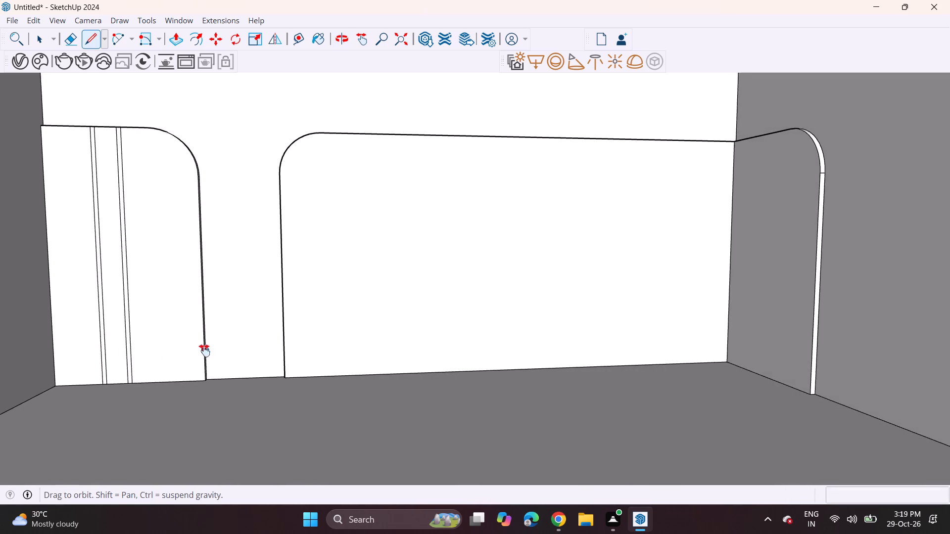
shift+middle_drag(204, 351, 110, 356)
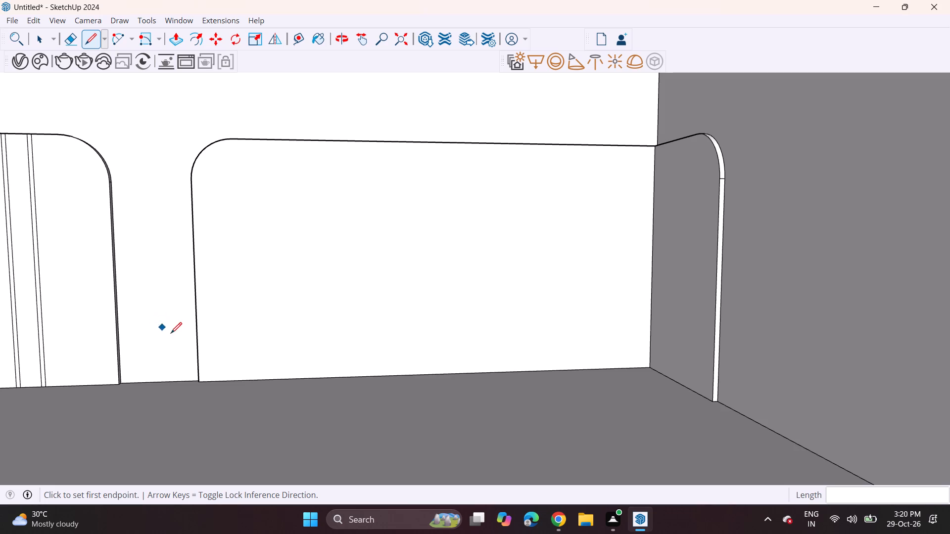
middle_drag(237, 309, 203, 300)
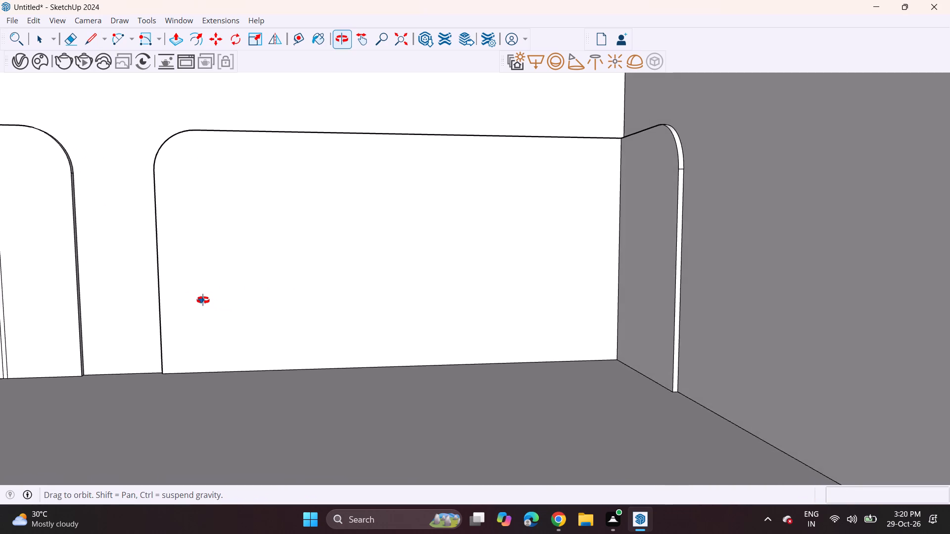
middle_drag(203, 300, 193, 298)
scroll(198, 298, up, 1)
shift+middle_drag(198, 298, 251, 331)
middle_drag(252, 330, 229, 327)
shift+middle_drag(215, 322, 230, 338)
click(158, 42)
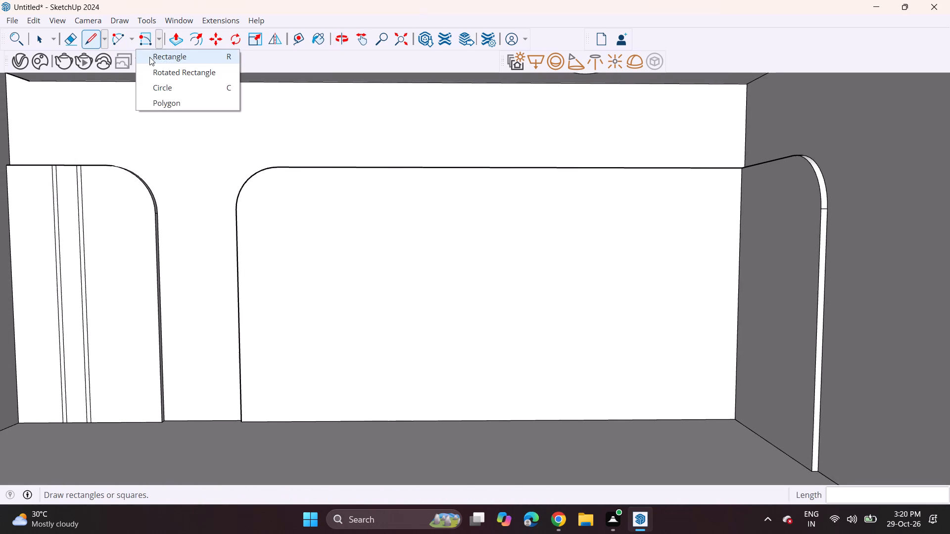
click(149, 57)
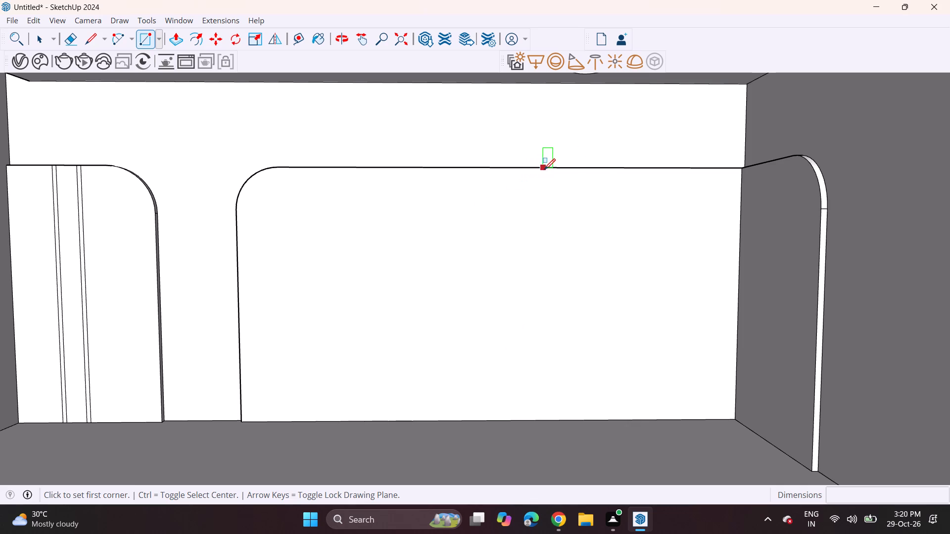
click(679, 169)
scroll(663, 418, up, 6)
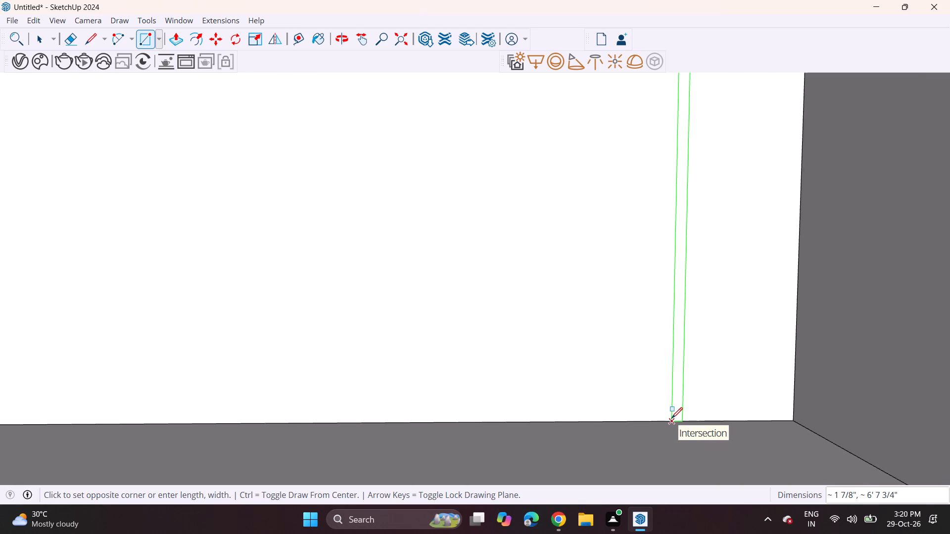
click(674, 419)
Copy the slim rectangle strip 2" along the wide panel, away from the right wall corner, leaving a small gap between the strips.
scroll(598, 433, down, 2)
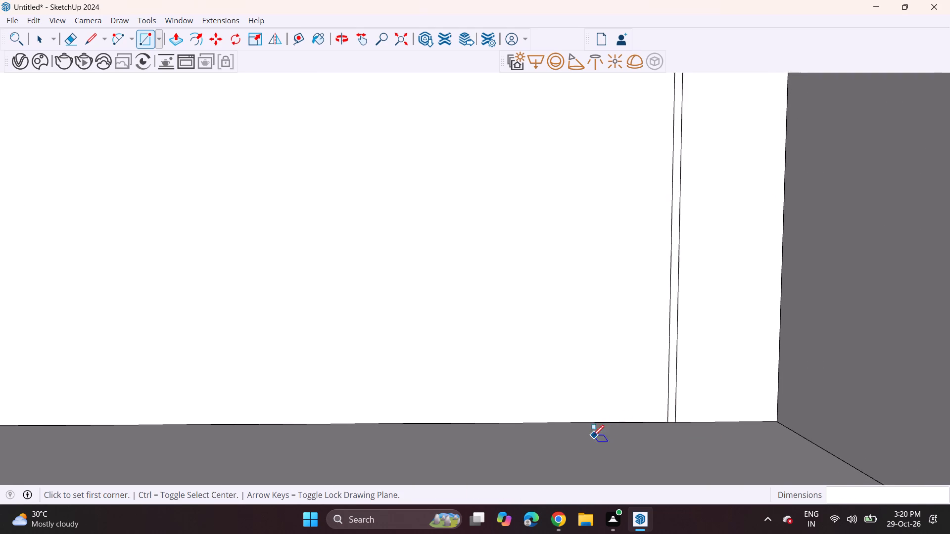
middle_drag(616, 426, 469, 443)
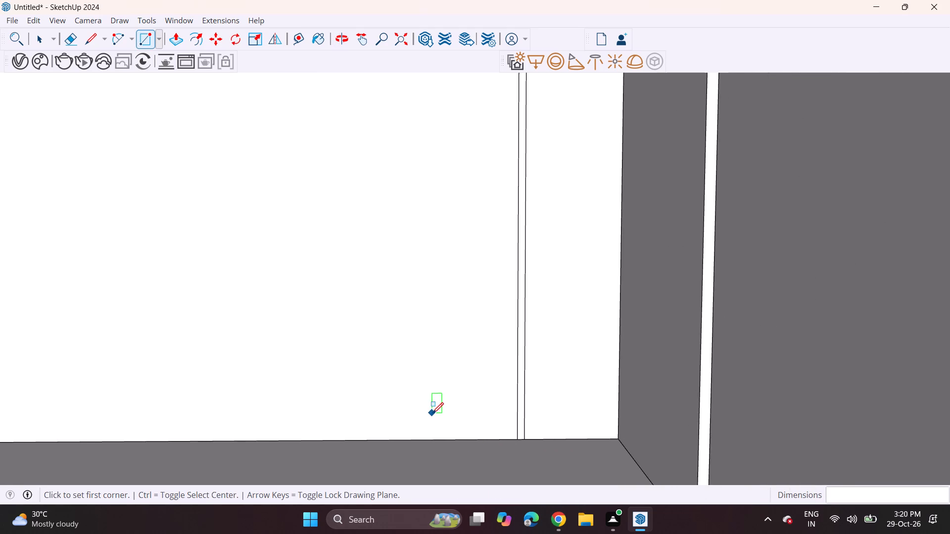
key(space)
scroll(514, 421, up, 4)
double_click(522, 425)
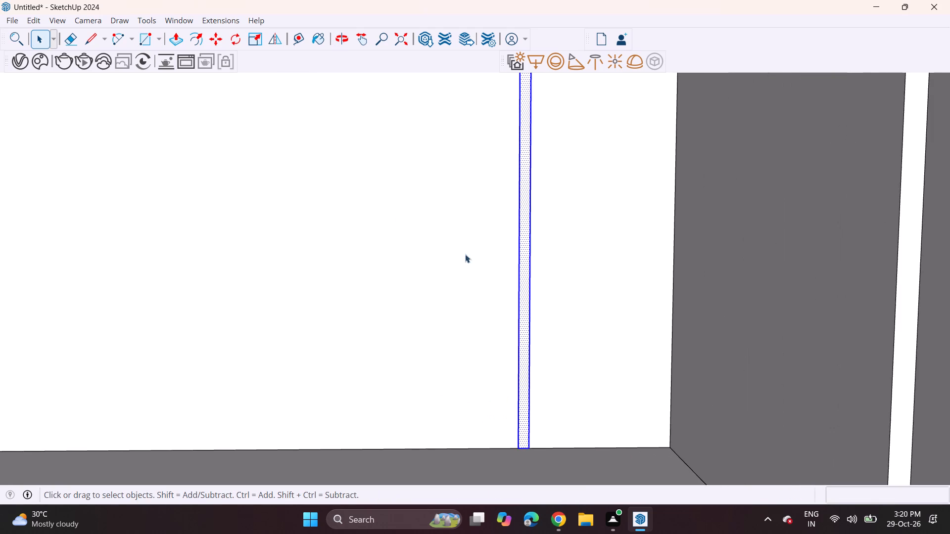
click(214, 40)
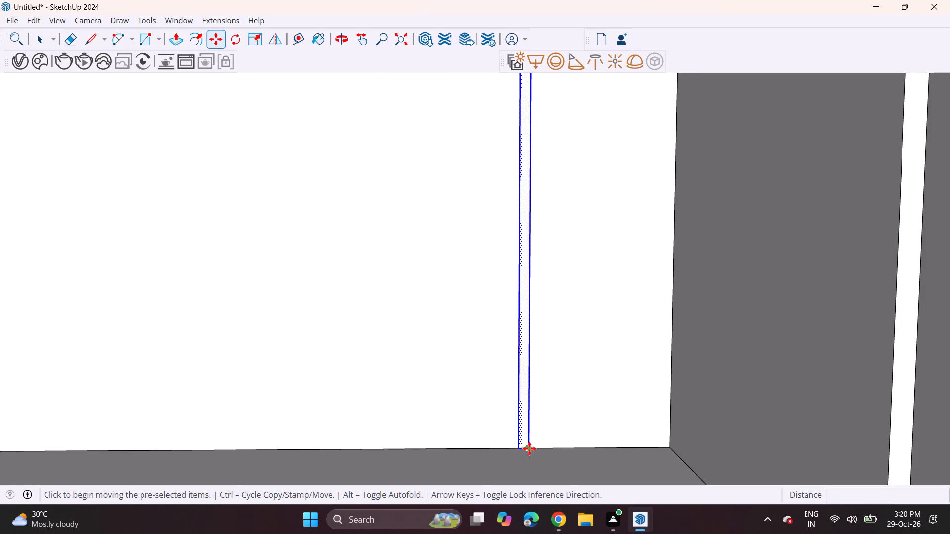
click(524, 448)
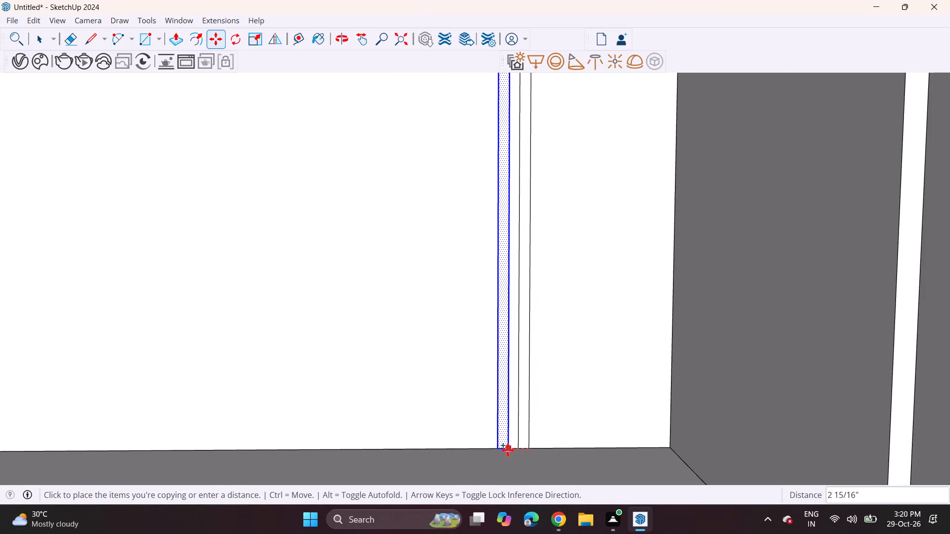
scroll(510, 450, up, 6)
click(519, 451)
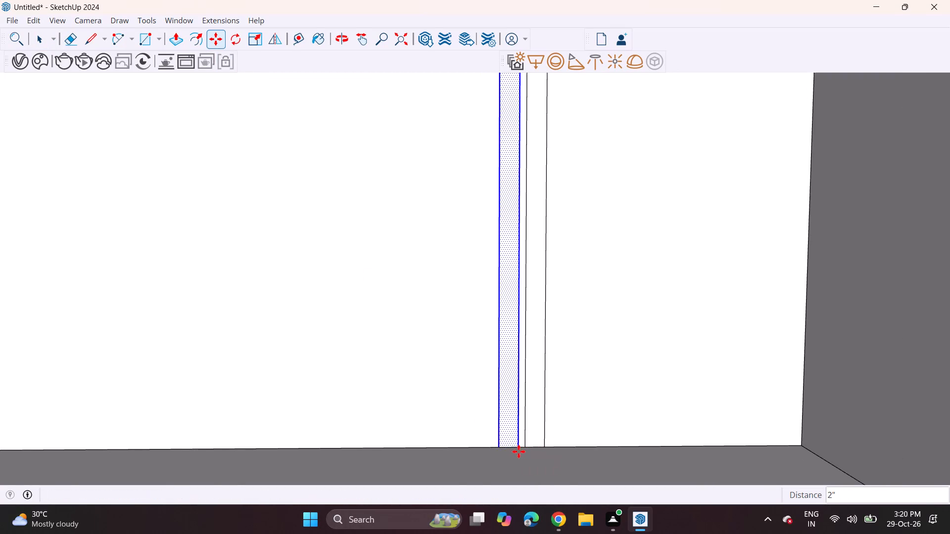
Add five more strip copies at 2" spacing along the floor edge of the wide panel, continuing toward the narrow panel.
click(528, 449)
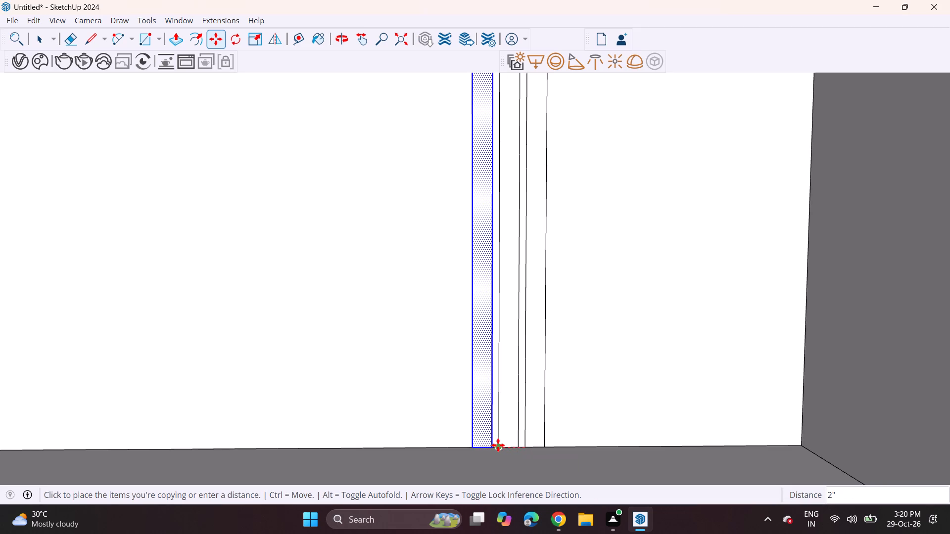
click(498, 445)
click(504, 448)
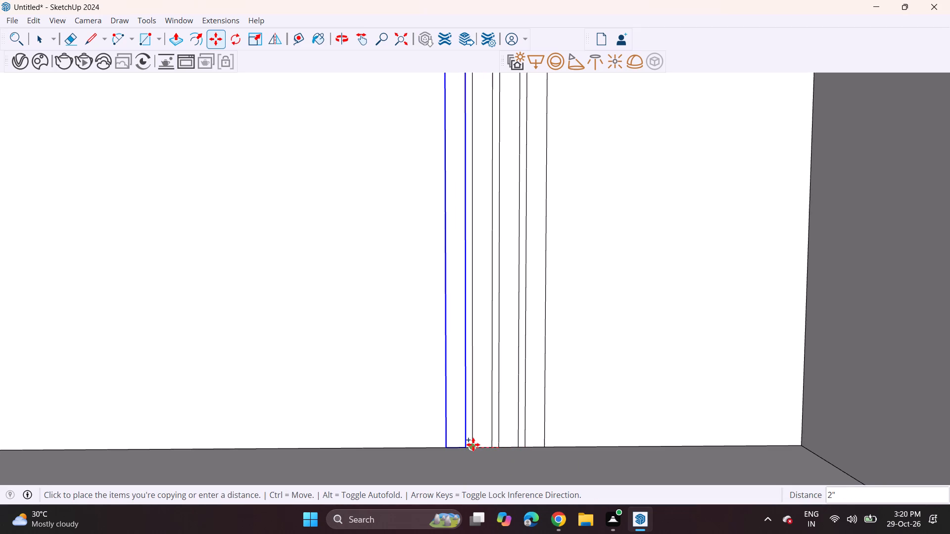
click(473, 445)
click(474, 448)
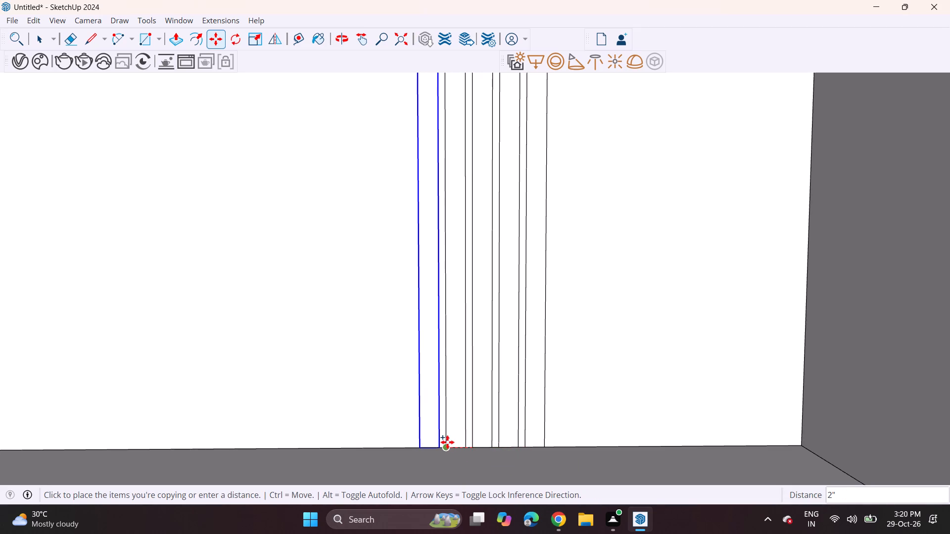
click(447, 442)
click(446, 449)
click(419, 451)
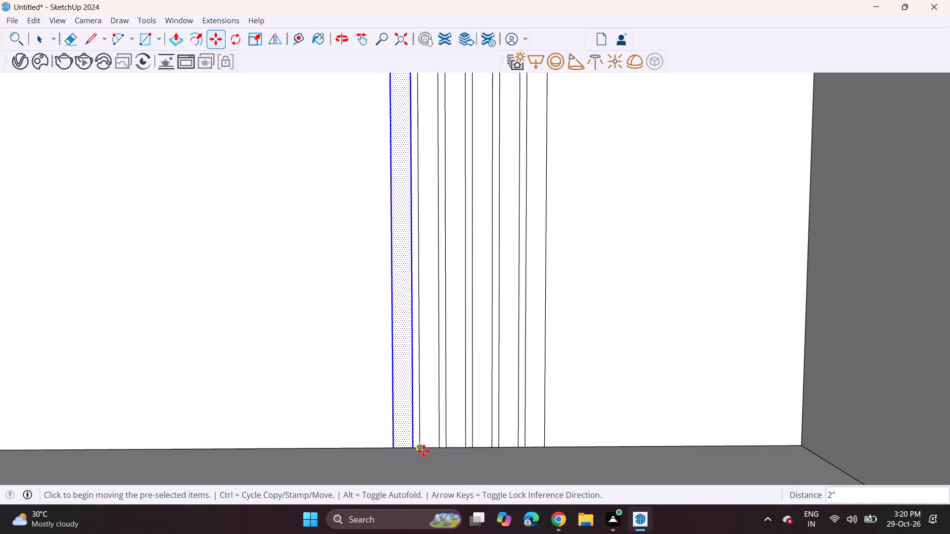
click(424, 446)
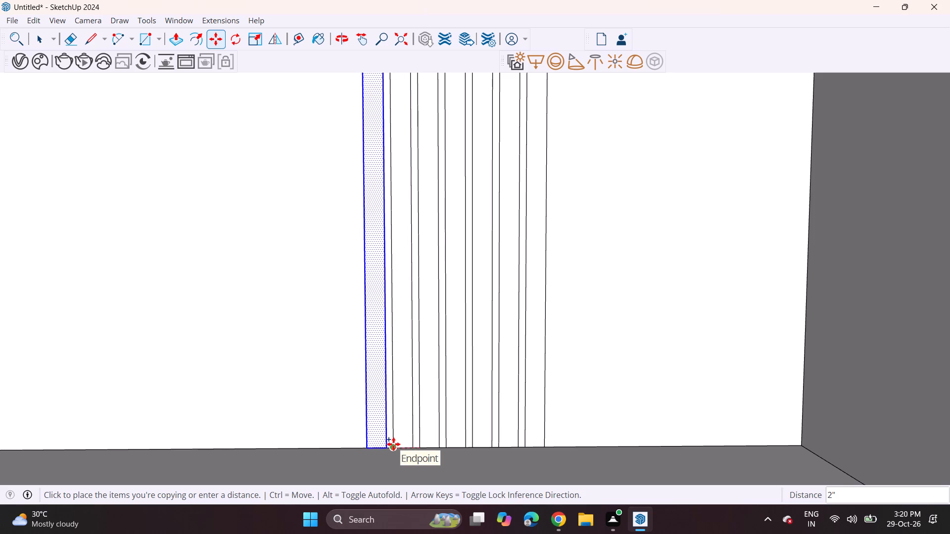
click(393, 444)
Add four more copies of the slim strip at 2" spacing along the wide panel's floor edge, continuing toward the narrow panel.
click(396, 448)
click(369, 448)
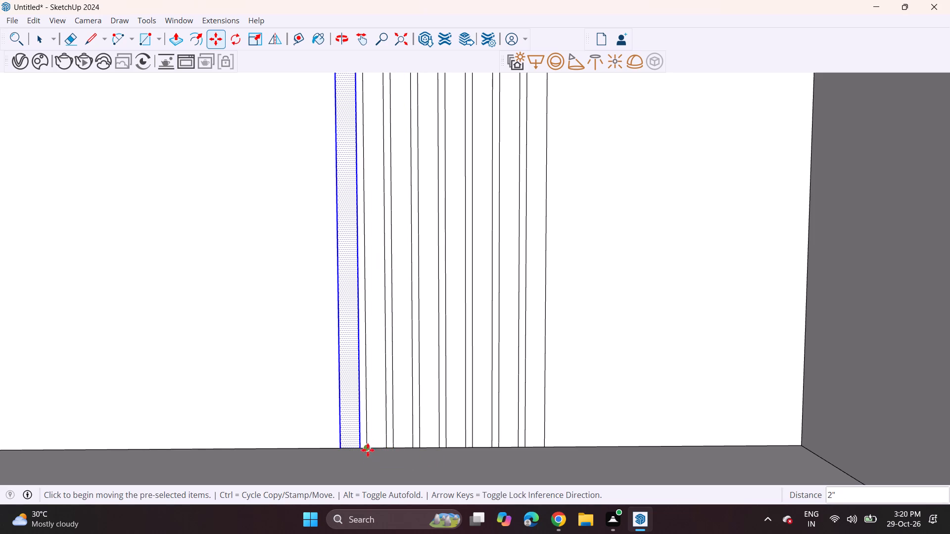
ctrl+click(368, 449)
click(343, 446)
ctrl+click(343, 447)
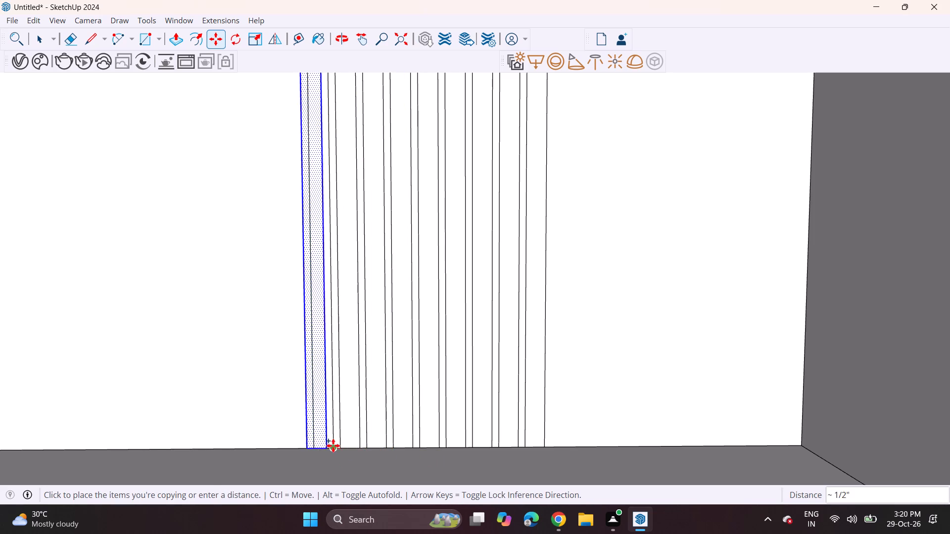
click(313, 443)
ctrl+click(314, 450)
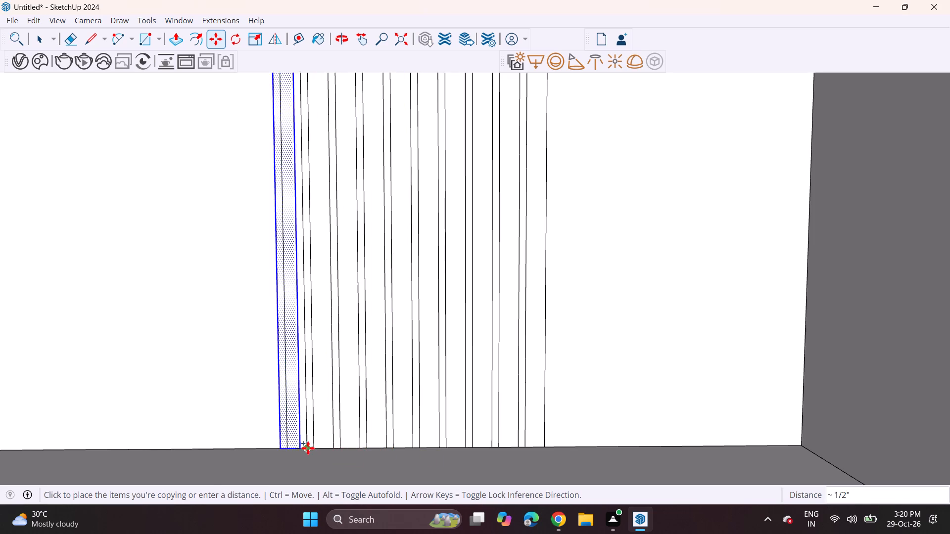
click(289, 447)
Continue the strip row on the wide panel with six more copies at 2" spacing toward its rounded corner, then clear the strip selection.
shift+middle_drag(299, 445, 508, 419)
scroll(504, 405, down, 5)
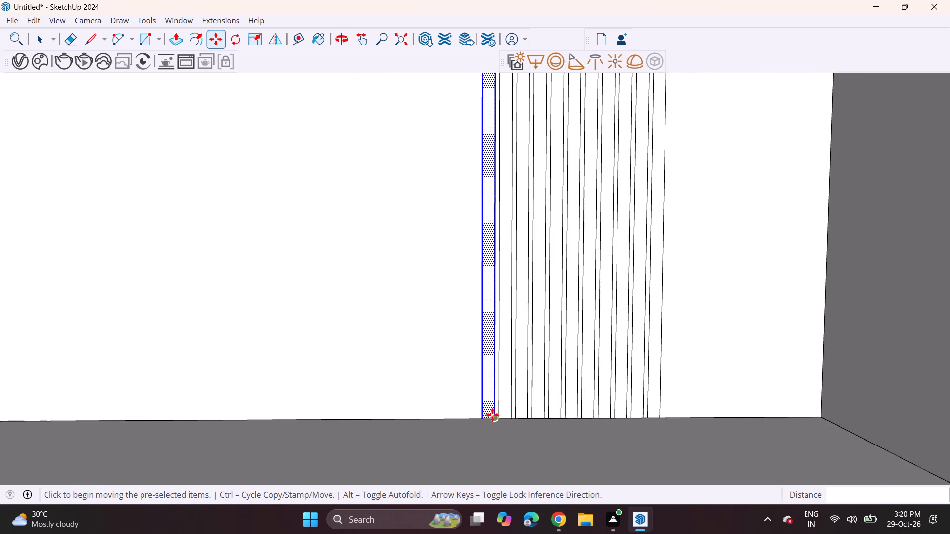
scroll(492, 415, down, 9)
shift+middle_drag(493, 404, 562, 397)
scroll(553, 403, up, 3)
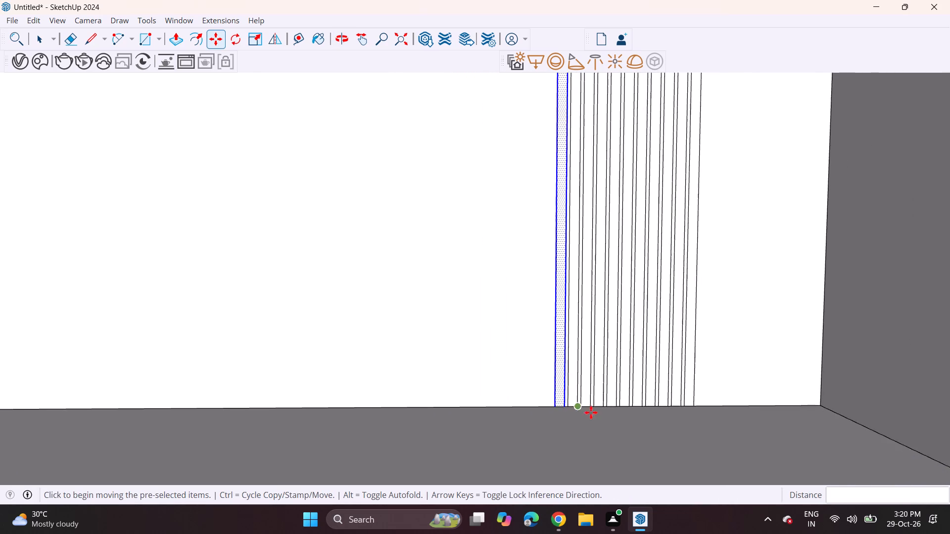
scroll(591, 412, up, 6)
scroll(569, 407, down, 1)
scroll(569, 407, up, 1)
middle_drag(564, 407, 537, 426)
scroll(537, 426, up, 1)
scroll(537, 426, down, 1)
scroll(555, 410, up, 4)
click(573, 407)
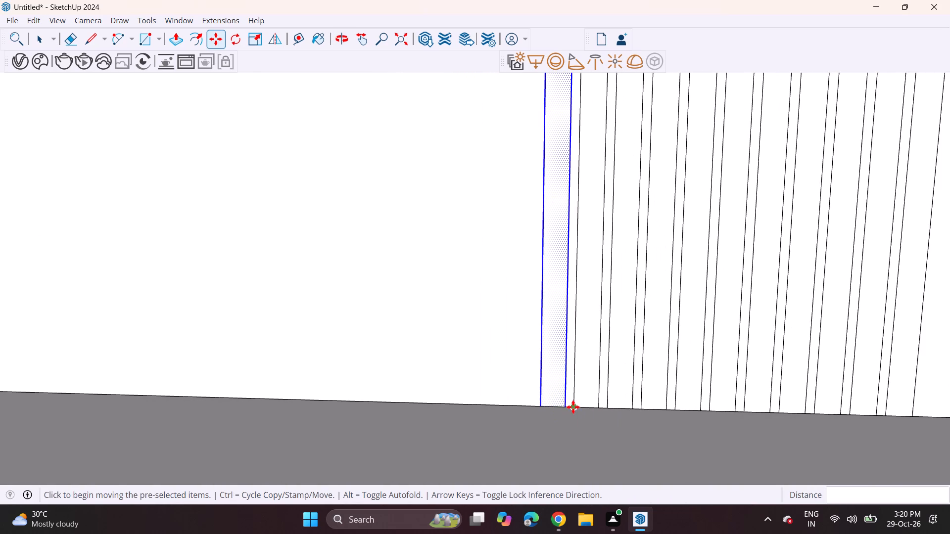
click(540, 404)
click(541, 407)
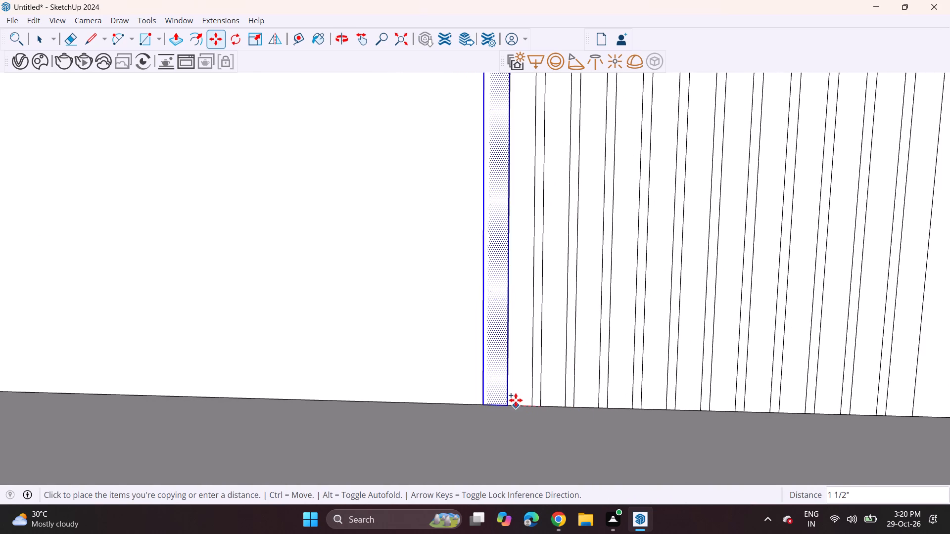
click(509, 400)
ctrl+click(510, 407)
click(474, 407)
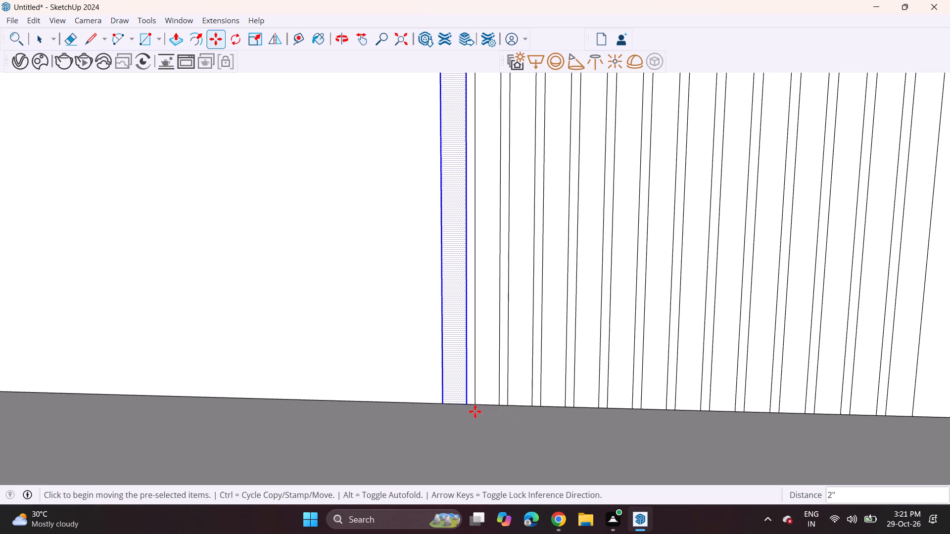
click(476, 405)
click(449, 401)
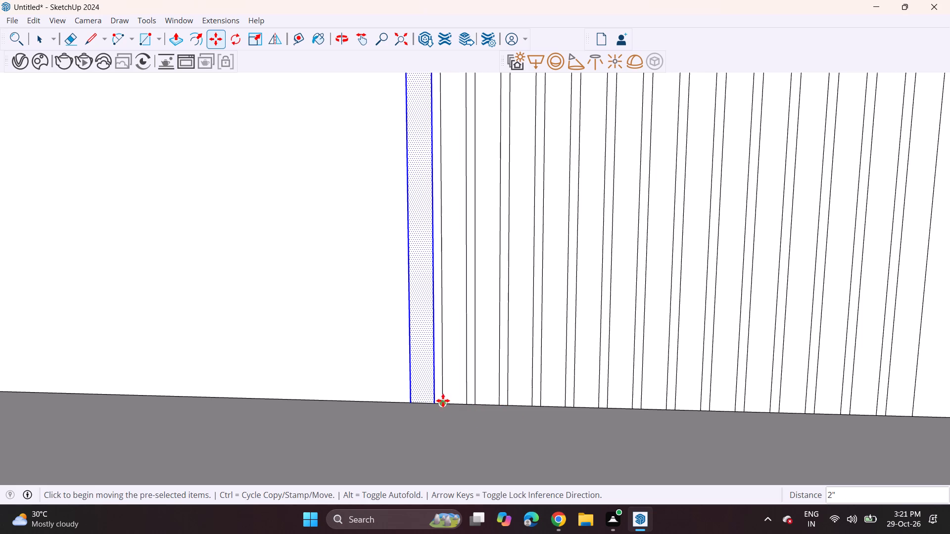
click(443, 400)
click(410, 401)
click(411, 402)
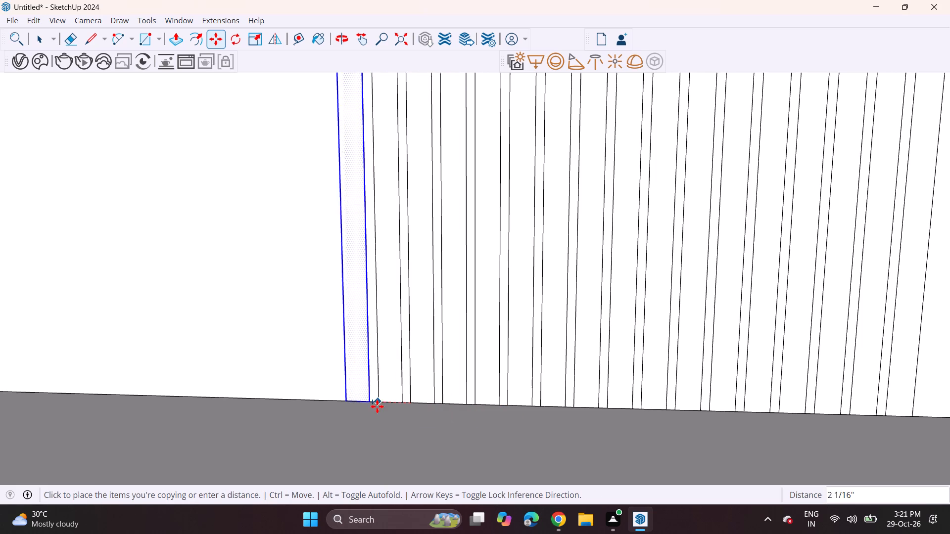
click(382, 399)
scroll(361, 403, down, 8)
middle_drag(366, 419, 418, 399)
scroll(418, 399, up, 2)
scroll(410, 401, down, 5)
scroll(410, 406, up, 1)
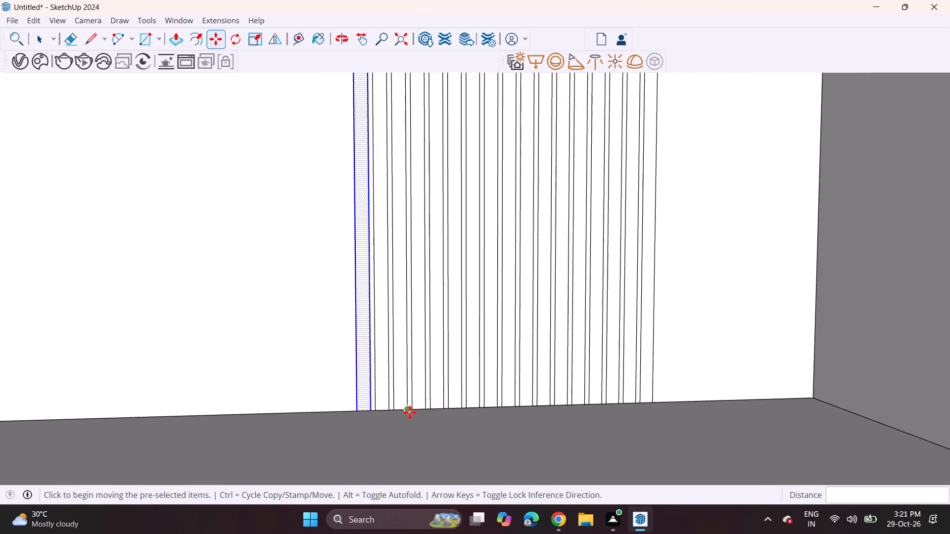
scroll(410, 412, up, 1)
scroll(410, 412, down, 15)
shift+middle_drag(394, 427, 481, 418)
middle_drag(481, 421, 410, 425)
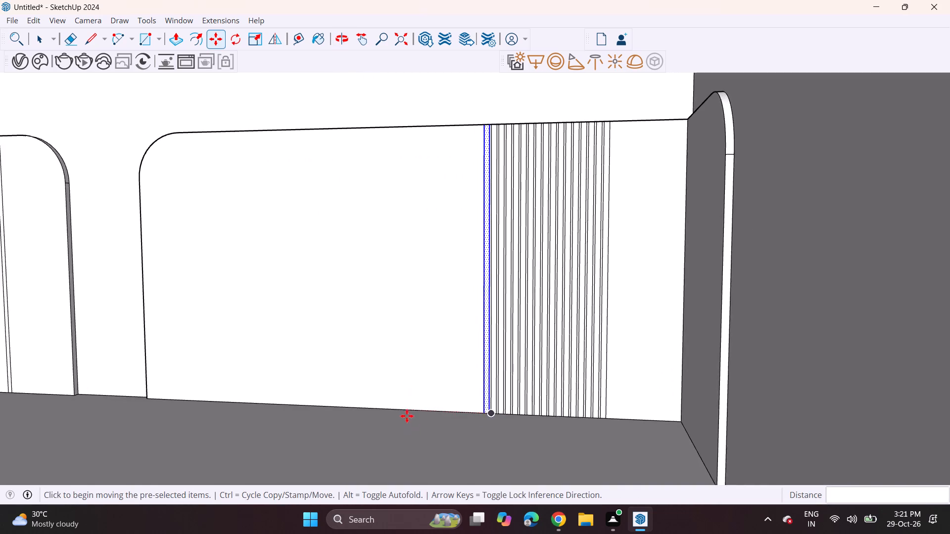
scroll(407, 416, down, 5)
middle_drag(423, 418, 556, 404)
shift+scroll(501, 407, up, 1)
key(space)
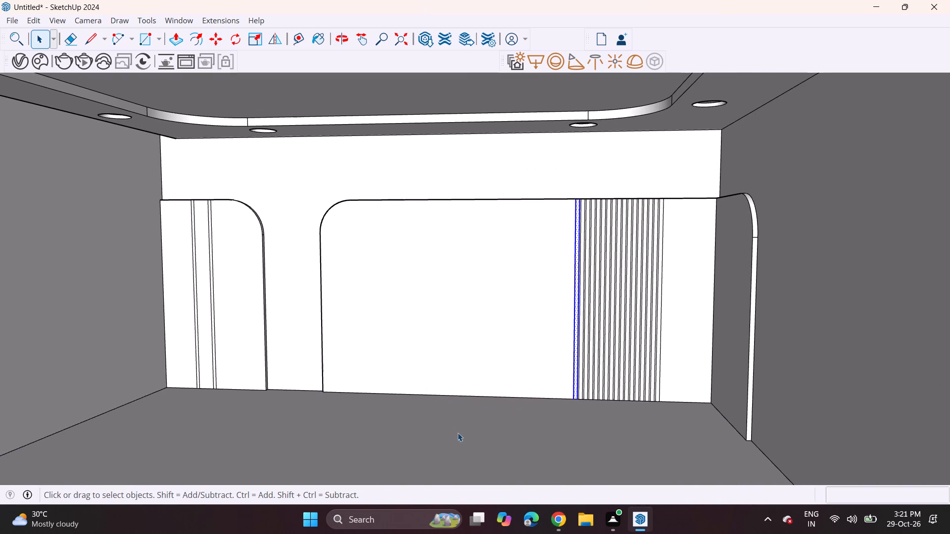
click(458, 433)
Draw two short lines about 1 9/16" long across the narrow panel's top thickness, from the tops of the line pair farther from its rounded corner.
middle_drag(466, 424, 501, 414)
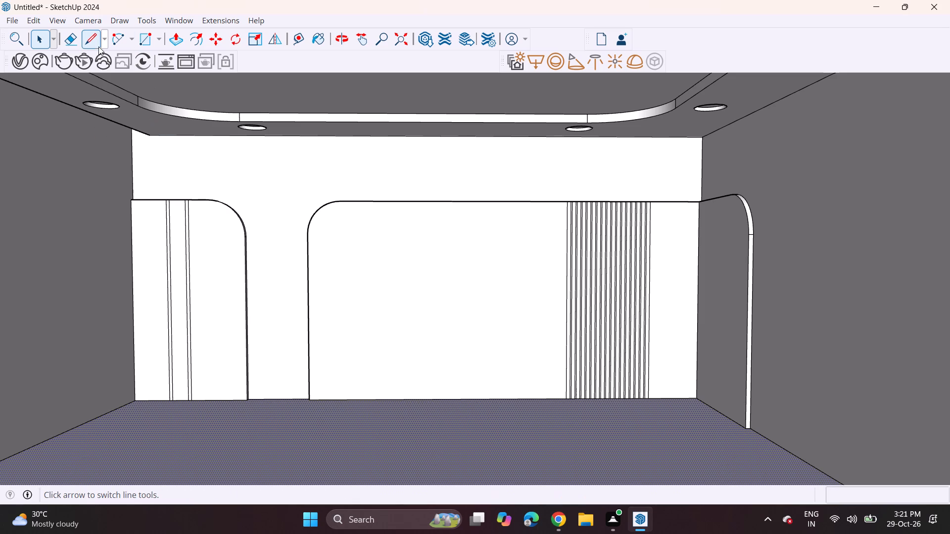
click(89, 37)
scroll(169, 122, up, 1)
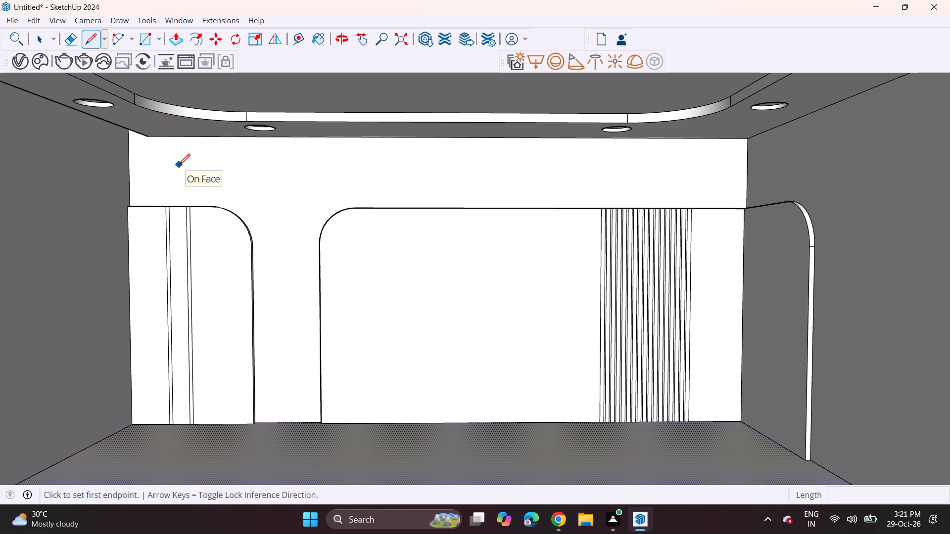
scroll(179, 165, up, 10)
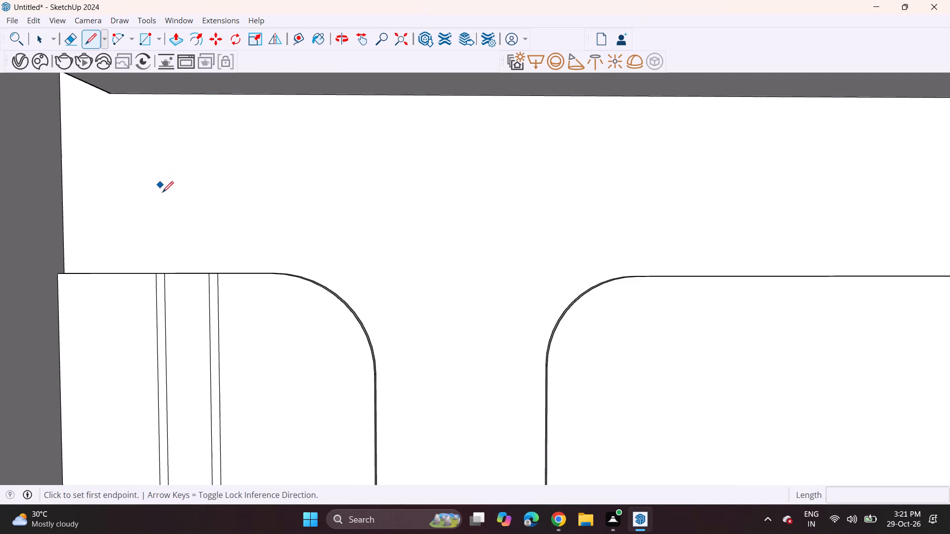
scroll(174, 205, up, 1)
middle_drag(173, 205, 172, 289)
middle_drag(170, 309, 166, 246)
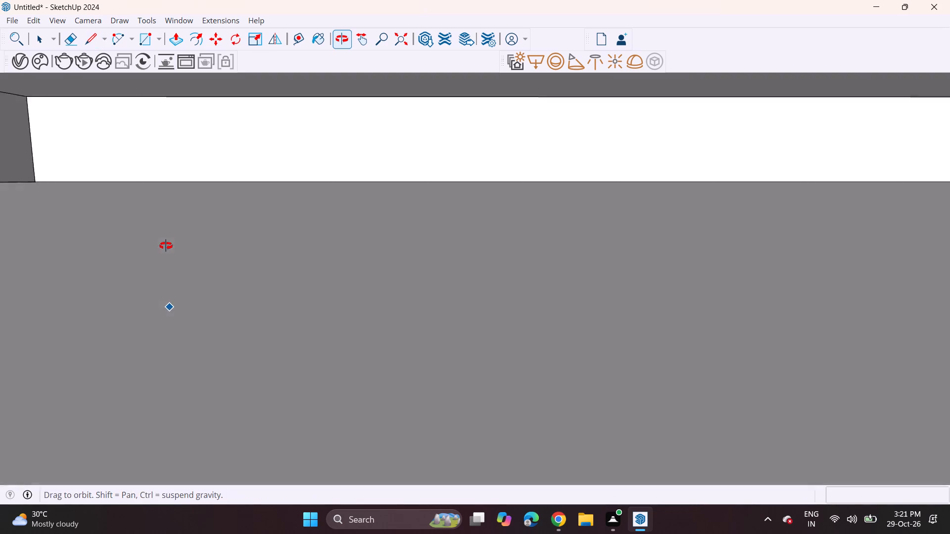
middle_drag(166, 246, 166, 219)
middle_drag(208, 342, 208, 154)
shift+middle_drag(220, 304, 236, 146)
shift+scroll(228, 314, up, 1)
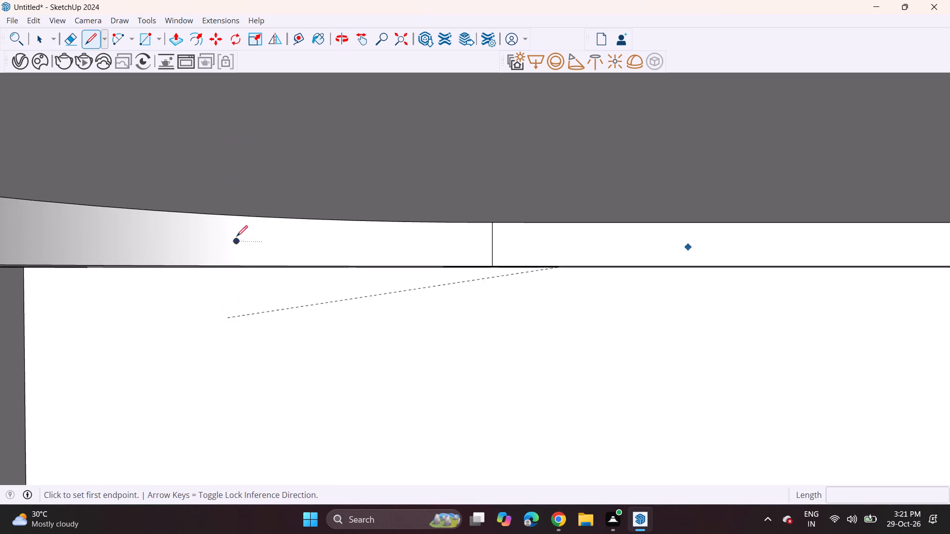
shift+middle_drag(241, 351, 285, 147)
middle_drag(228, 209, 212, 278)
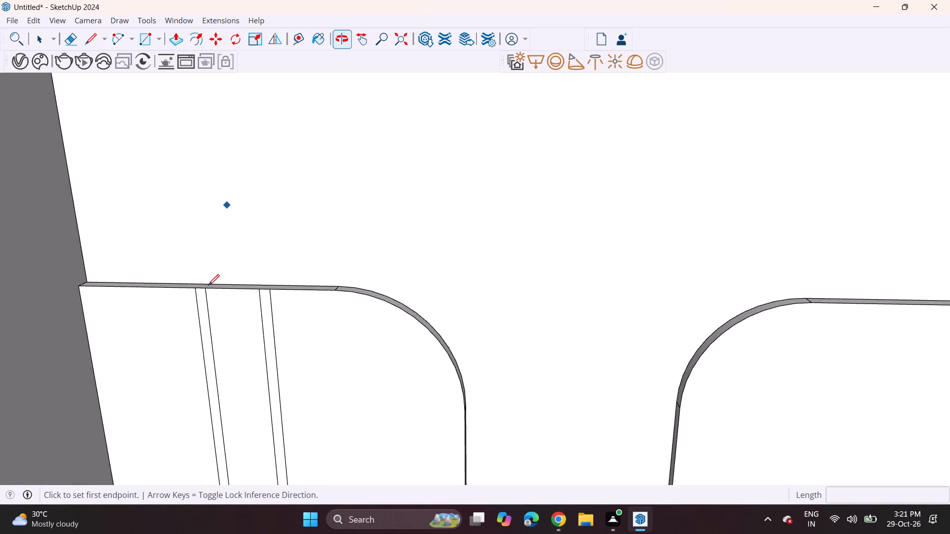
scroll(198, 311, up, 8)
middle_drag(211, 283, 208, 320)
click(198, 262)
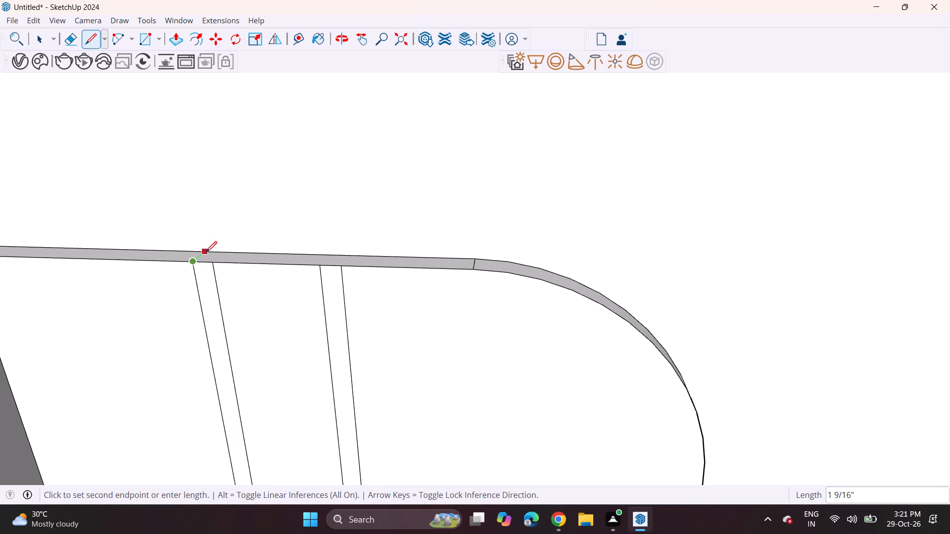
click(206, 252)
click(212, 263)
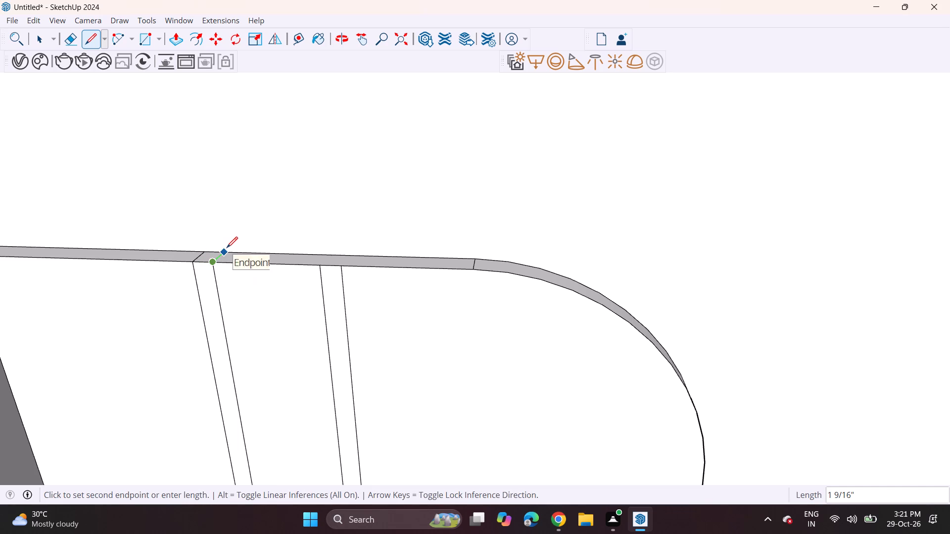
click(227, 248)
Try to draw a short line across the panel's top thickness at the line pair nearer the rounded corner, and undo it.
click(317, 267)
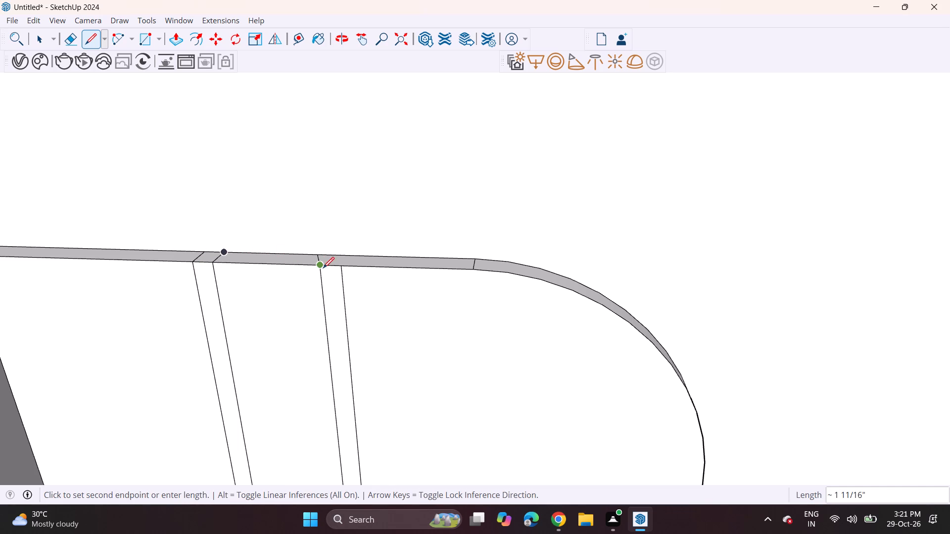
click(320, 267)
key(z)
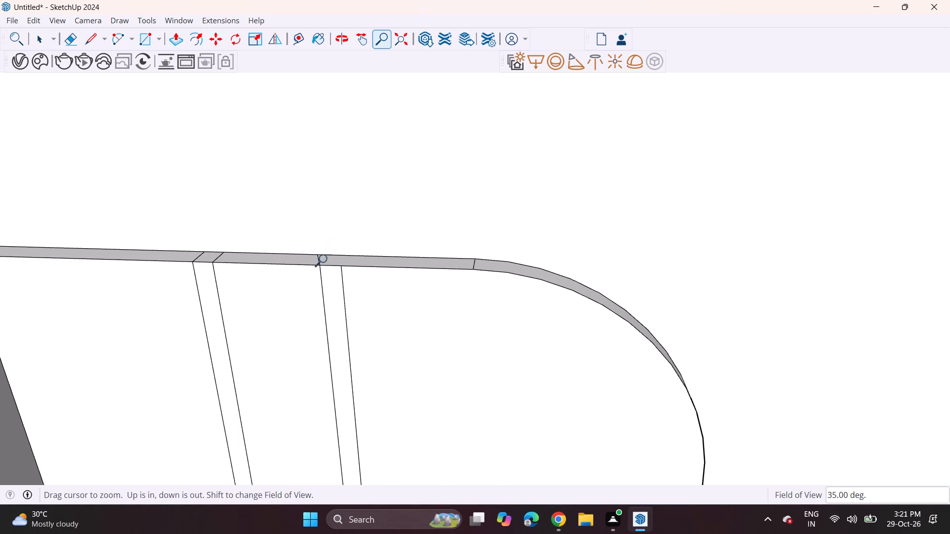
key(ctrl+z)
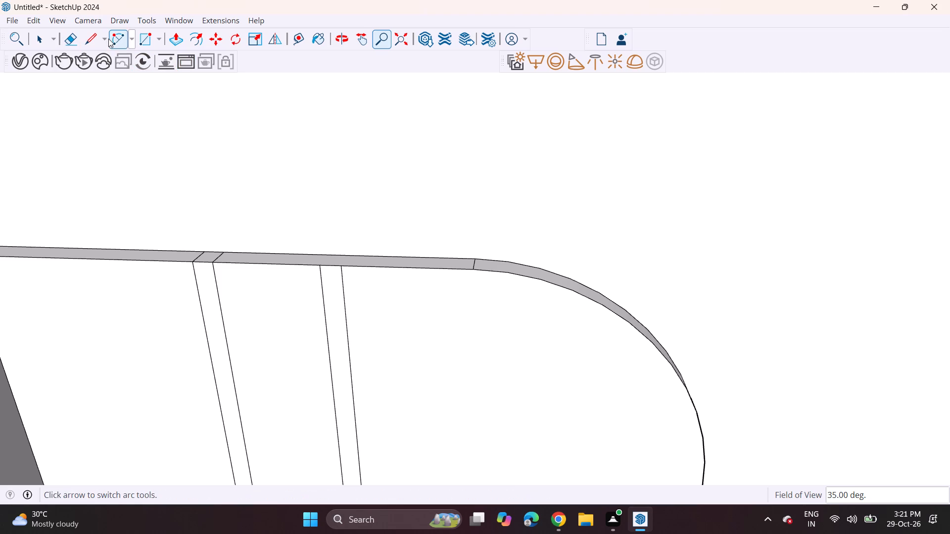
Draw two short lines about 1 9/16" long across the narrow panel's top thickness, from the tops of the pair nearer its rounded corner.
click(89, 41)
click(320, 267)
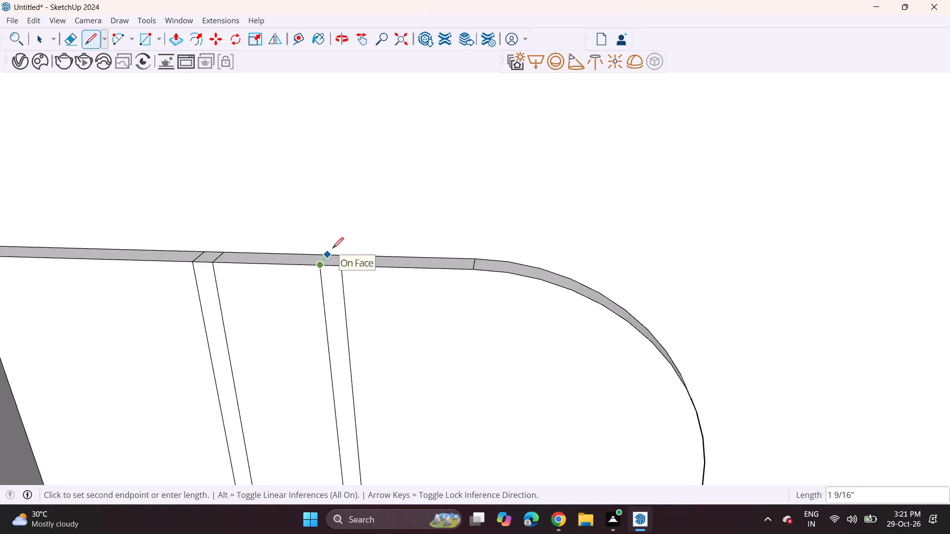
click(332, 248)
click(345, 269)
click(358, 250)
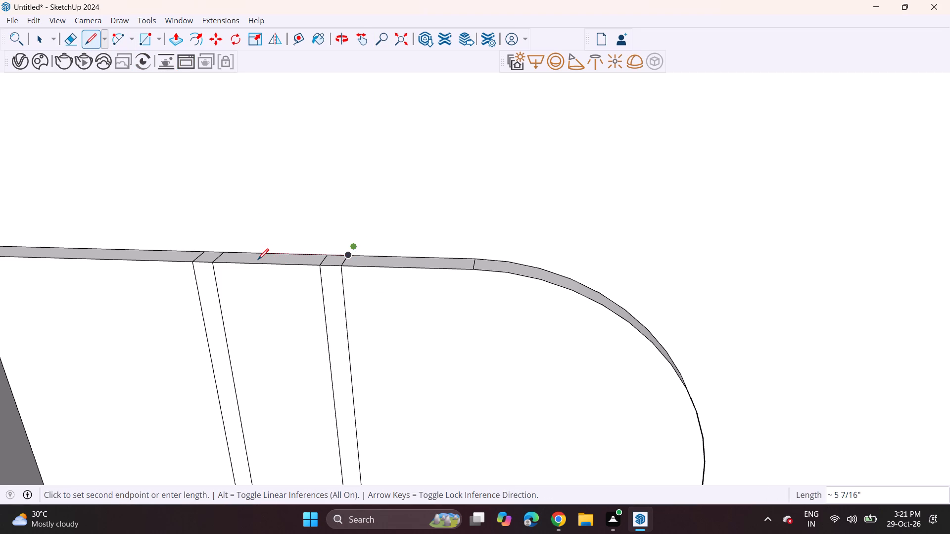
Draw a vertical line on the back wall from the first line pair's outer short line up to the false ceiling.
scroll(257, 260, down, 2)
shift+middle_drag(249, 264, 279, 325)
middle_drag(291, 330, 299, 264)
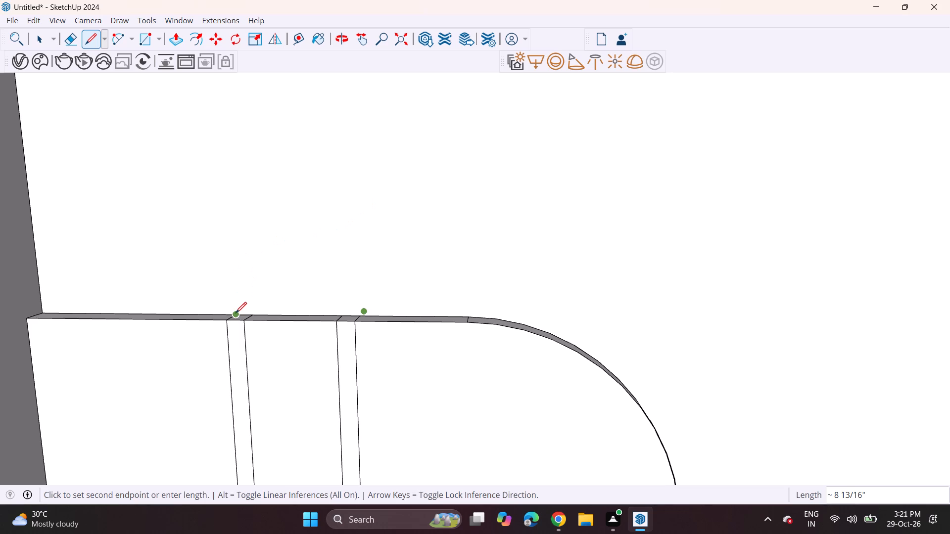
click(236, 313)
shift+middle_drag(239, 218, 255, 303)
scroll(241, 235, down, 4)
middle_drag(253, 264, 252, 247)
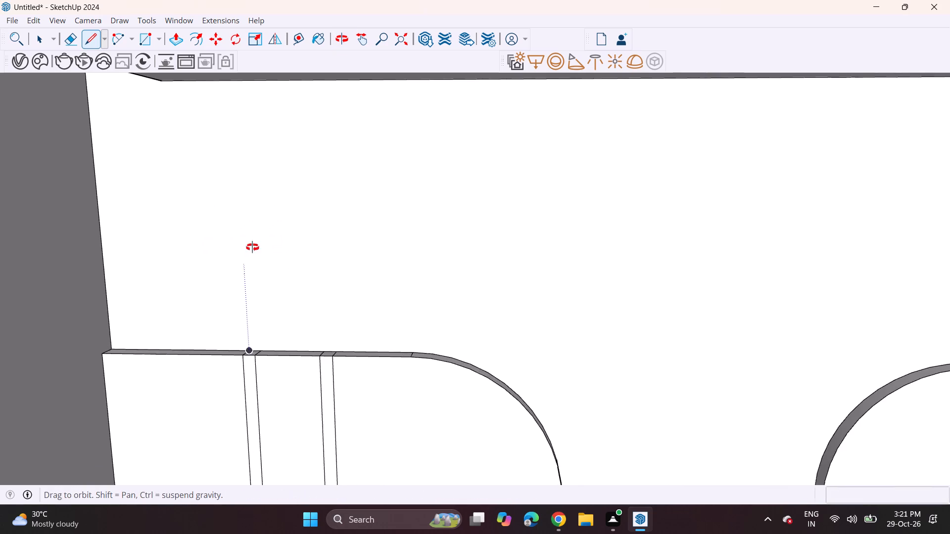
middle_drag(252, 247, 248, 202)
scroll(248, 202, up, 1)
middle_drag(251, 370, 254, 396)
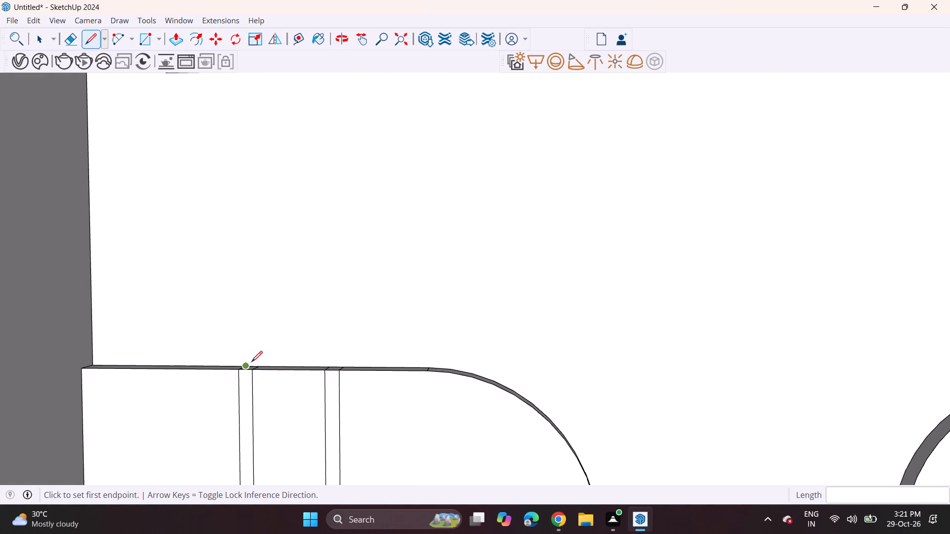
click(251, 362)
shift+middle_drag(251, 228, 271, 322)
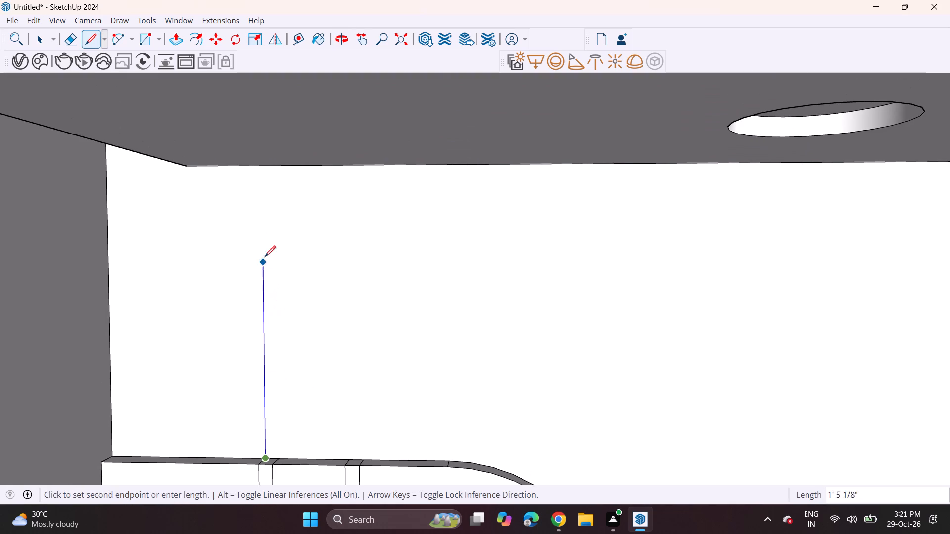
click(263, 161)
Draw a second vertical line about 2' 1 5/8" long beside it, from the same pair's other short line up to the false ceiling.
middle_drag(280, 428, 283, 440)
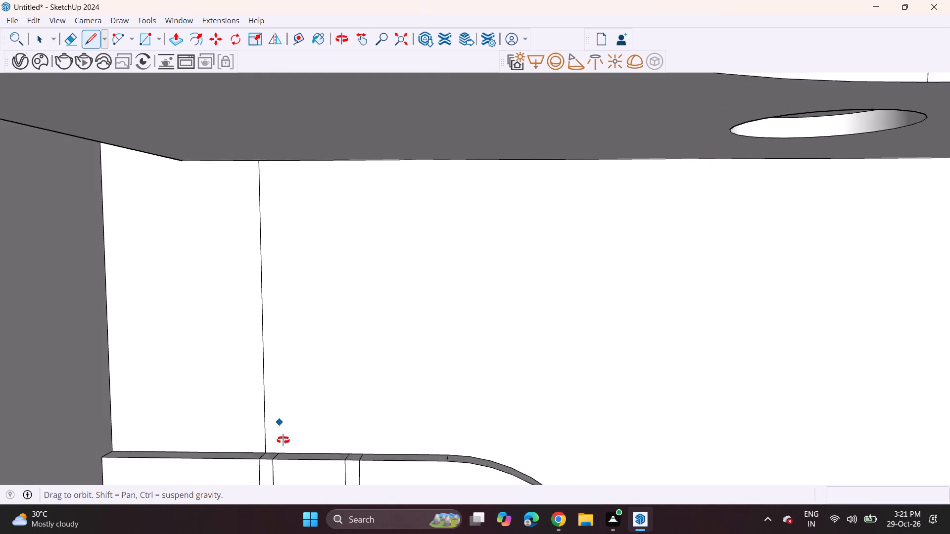
middle_drag(283, 440, 279, 455)
scroll(279, 484, up, 4)
scroll(278, 443, up, 1)
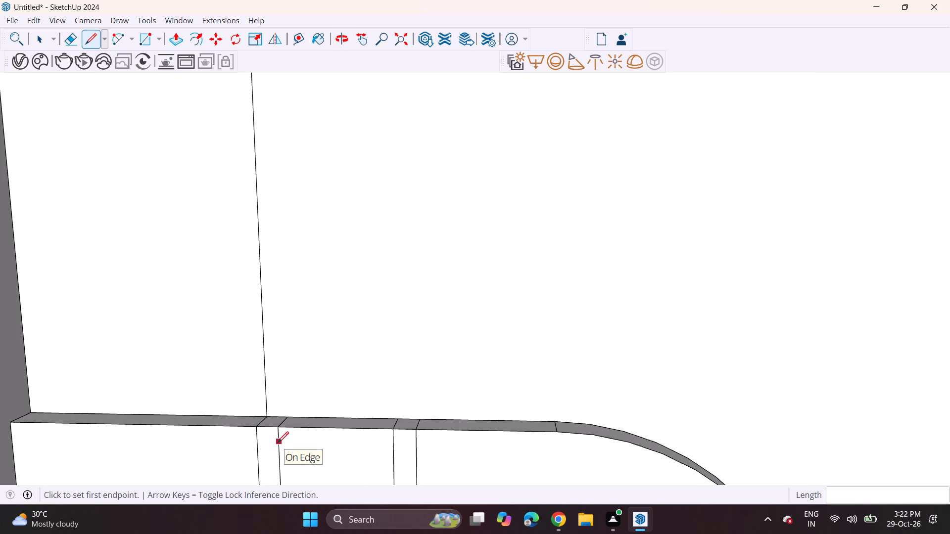
scroll(304, 390, up, 1)
middle_drag(304, 389, 311, 406)
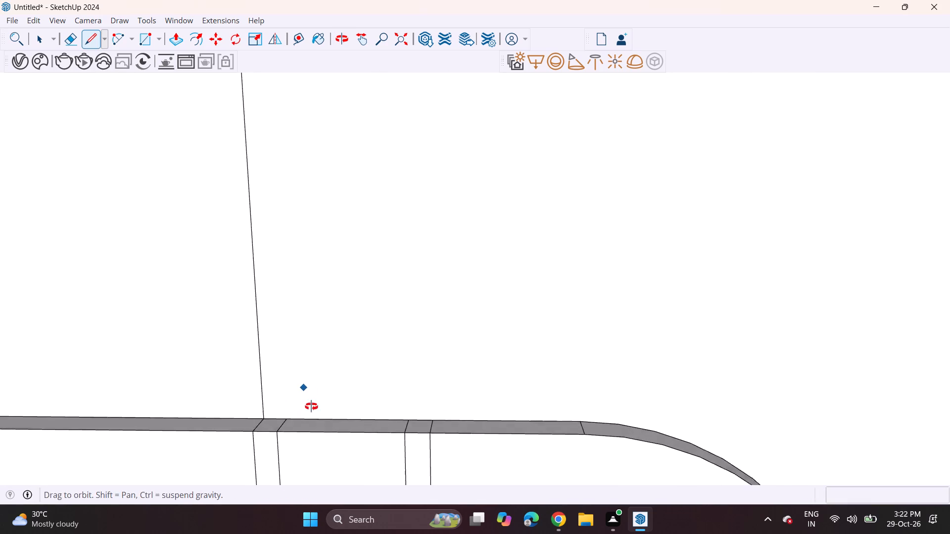
middle_drag(311, 406, 307, 417)
click(289, 412)
scroll(279, 317, down, 6)
shift+middle_drag(286, 310, 287, 396)
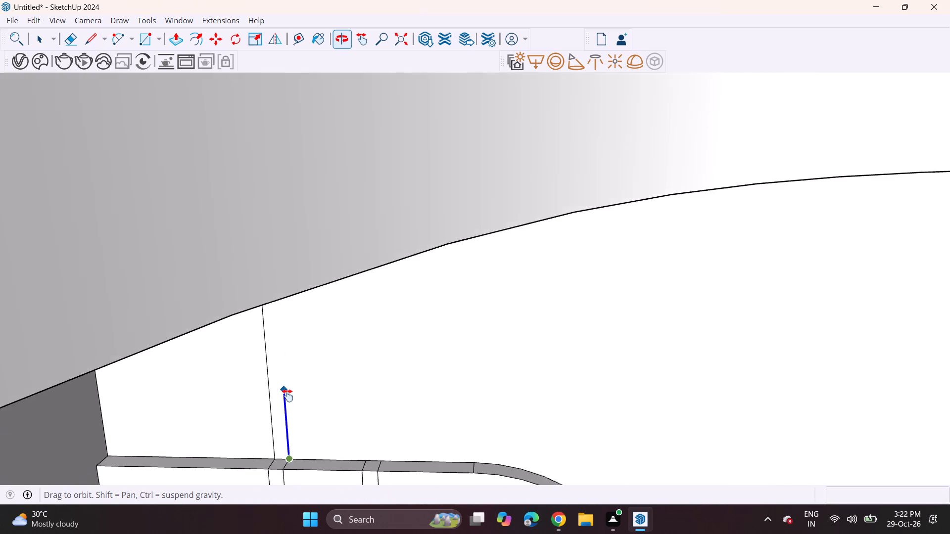
shift+middle_drag(287, 396, 272, 289)
click(283, 204)
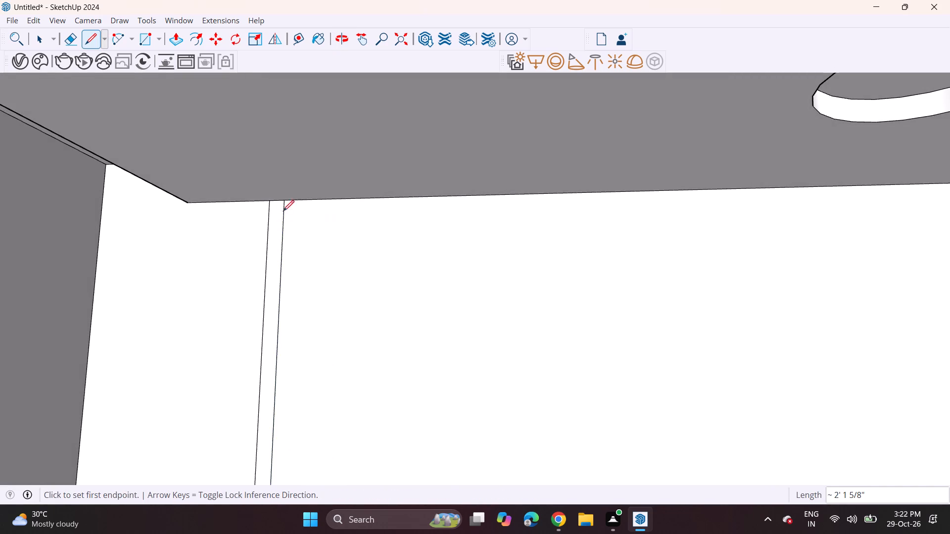
Draw a vertical line about 2' 1 5/8" long from the first short line of the pair nearer the narrow panel's rounded corner up to the false ceiling.
scroll(267, 339, down, 4)
shift+middle_drag(292, 436, 220, 356)
shift+scroll(186, 307, up, 1)
middle_drag(197, 337, 217, 418)
scroll(272, 398, up, 3)
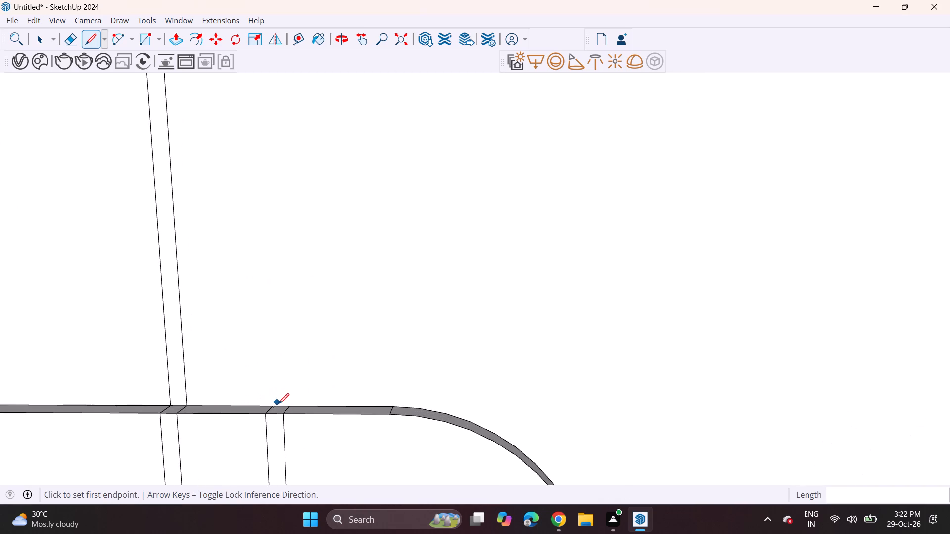
click(278, 404)
scroll(278, 258, down, 5)
shift+middle_drag(278, 258, 278, 306)
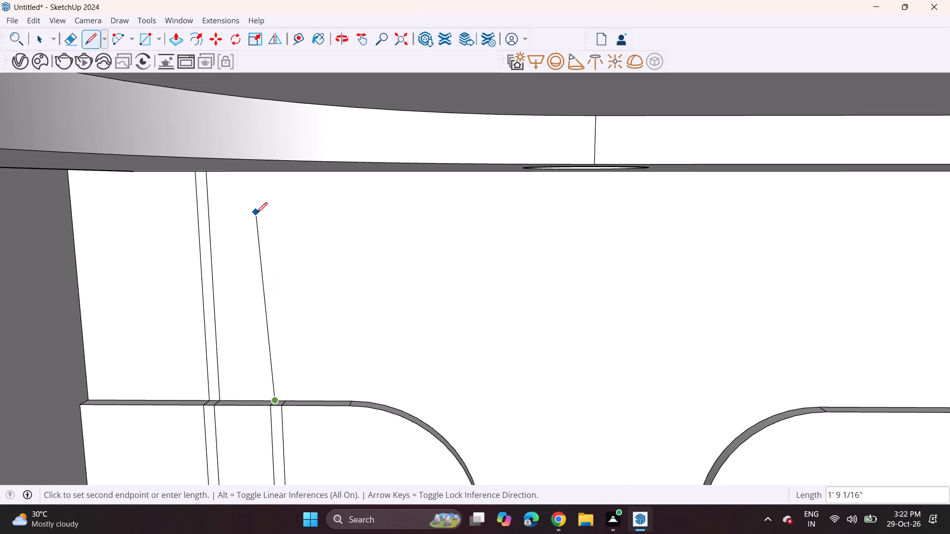
middle_drag(261, 213, 255, 166)
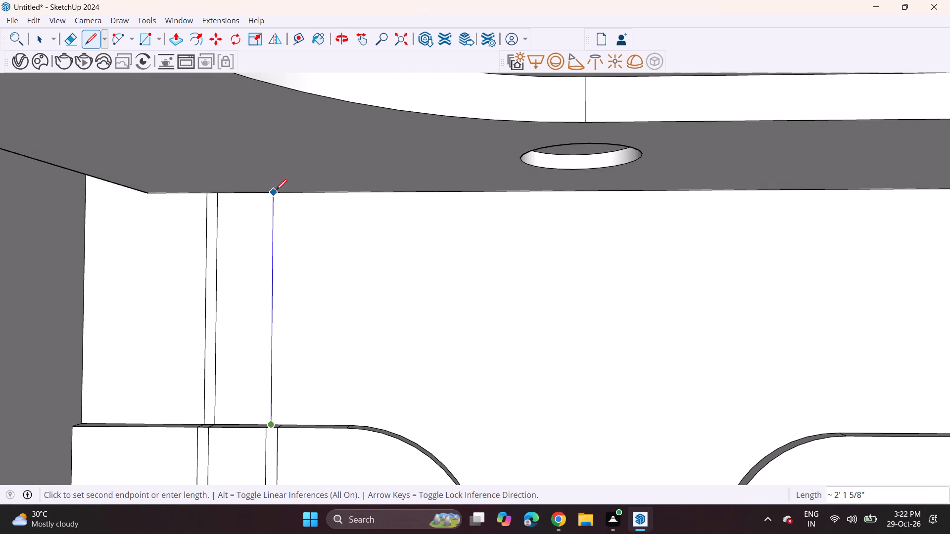
click(276, 193)
Draw a parallel vertical line on the back wall from that pair's other short line up to the false ceiling.
middle_drag(272, 349, 277, 390)
scroll(283, 414, up, 4)
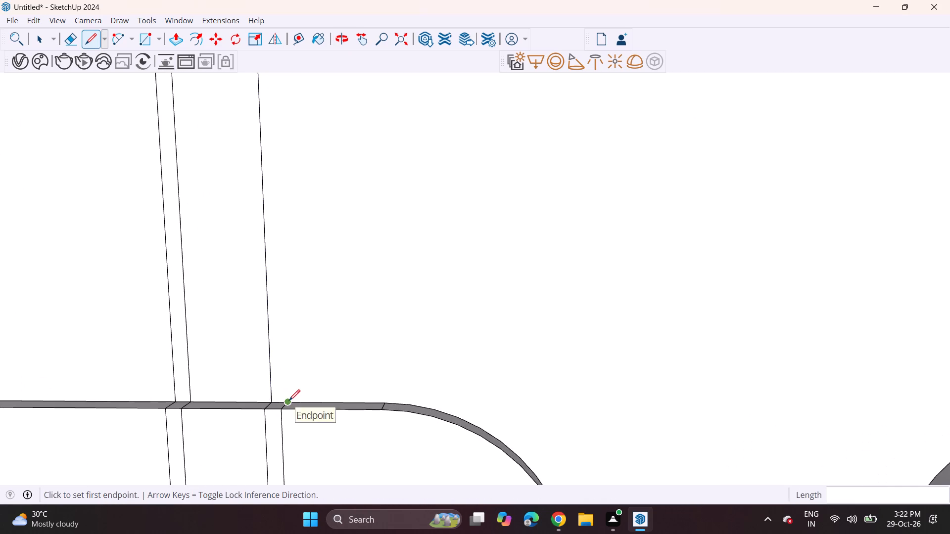
click(289, 401)
scroll(289, 298, down, 4)
shift+middle_drag(289, 304, 290, 265)
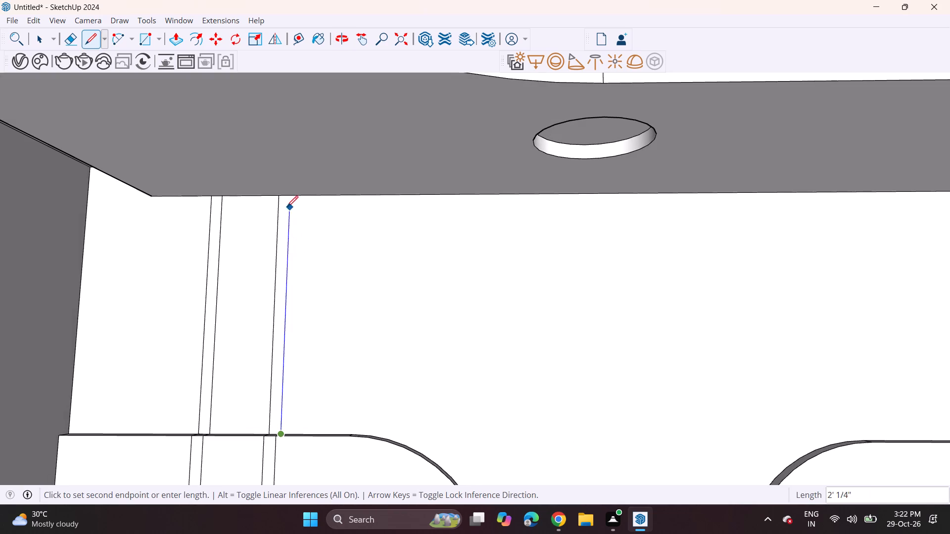
click(289, 199)
On the wide panel's top thickness, draw short lines about 1 9/16" long from the leftmost strip line and both lines of the first pair.
scroll(261, 296, down, 3)
shift+middle_drag(365, 330, 0, 379)
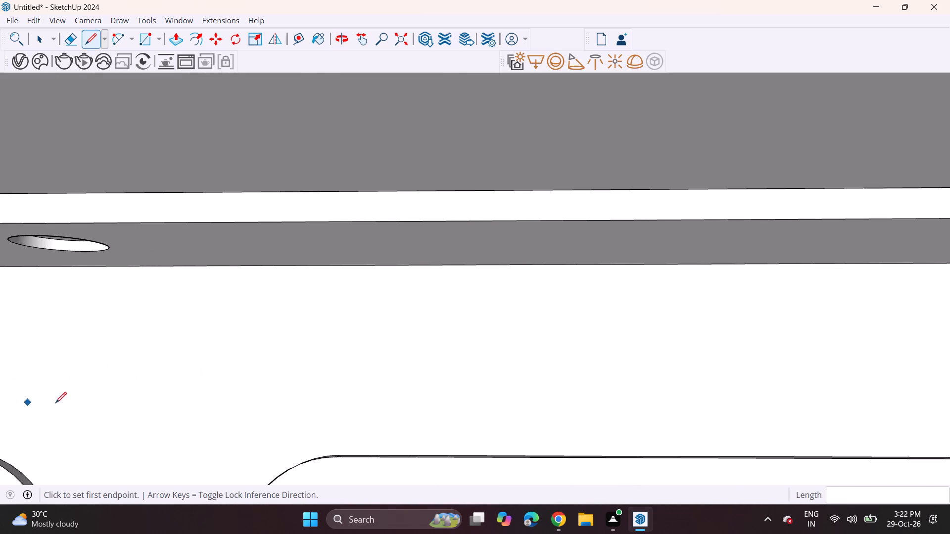
scroll(237, 398, down, 5)
middle_drag(426, 417, 65, 395)
middle_drag(413, 391, 409, 417)
scroll(383, 392, up, 10)
middle_drag(378, 429, 372, 456)
scroll(439, 421, up, 1)
shift+middle_drag(417, 408, 294, 312)
middle_drag(283, 315, 287, 361)
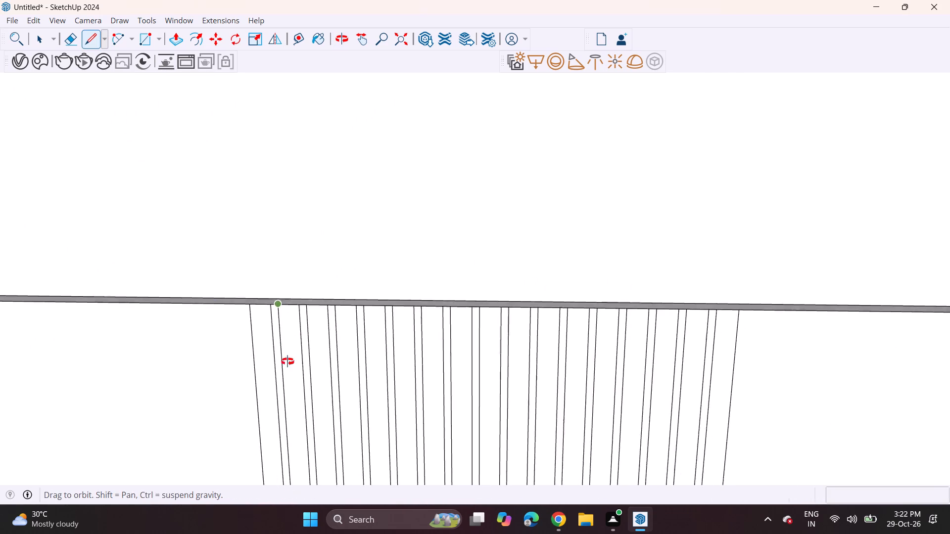
middle_drag(287, 361, 291, 451)
middle_drag(296, 334, 290, 364)
shift+middle_drag(331, 351, 287, 239)
middle_drag(323, 303, 308, 222)
scroll(309, 223, up, 1)
scroll(314, 326, down, 9)
middle_drag(328, 411, 293, 270)
scroll(308, 340, down, 5)
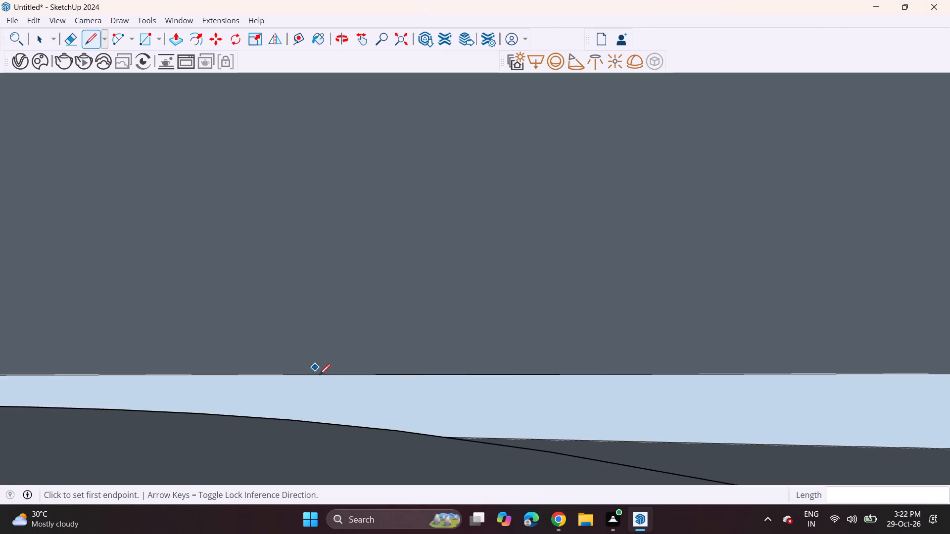
middle_drag(324, 390, 264, 184)
middle_drag(351, 358, 298, 139)
shift+scroll(342, 344, up, 1)
shift+middle_drag(328, 447, 318, 161)
shift+scroll(318, 402, up, 1)
scroll(309, 180, down, 3)
scroll(306, 212, up, 2)
middle_drag(262, 226, 272, 288)
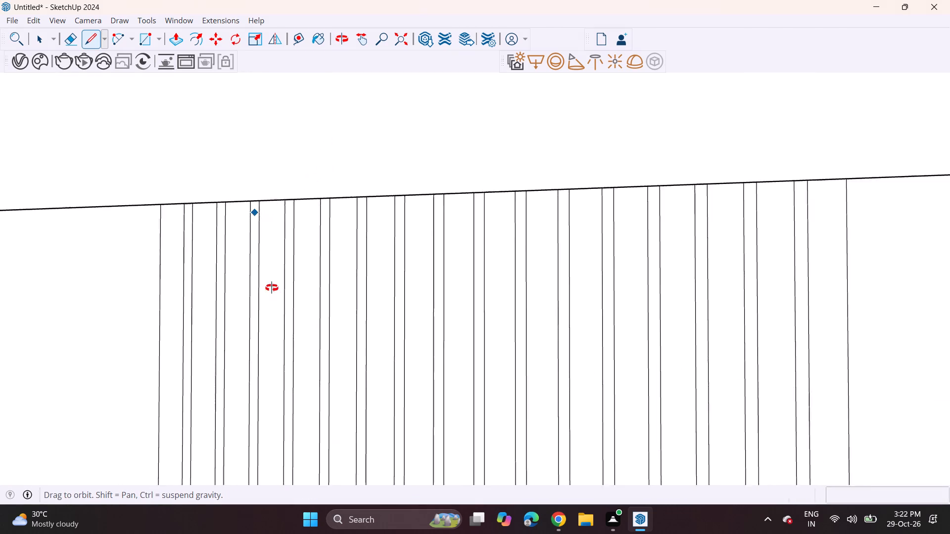
middle_drag(272, 288, 343, 421)
click(84, 221)
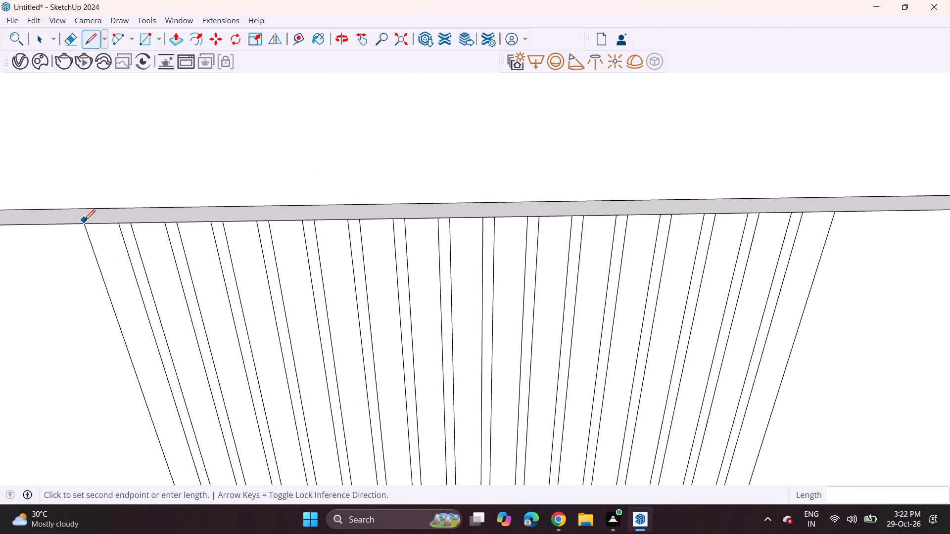
key(Escape)
click(87, 226)
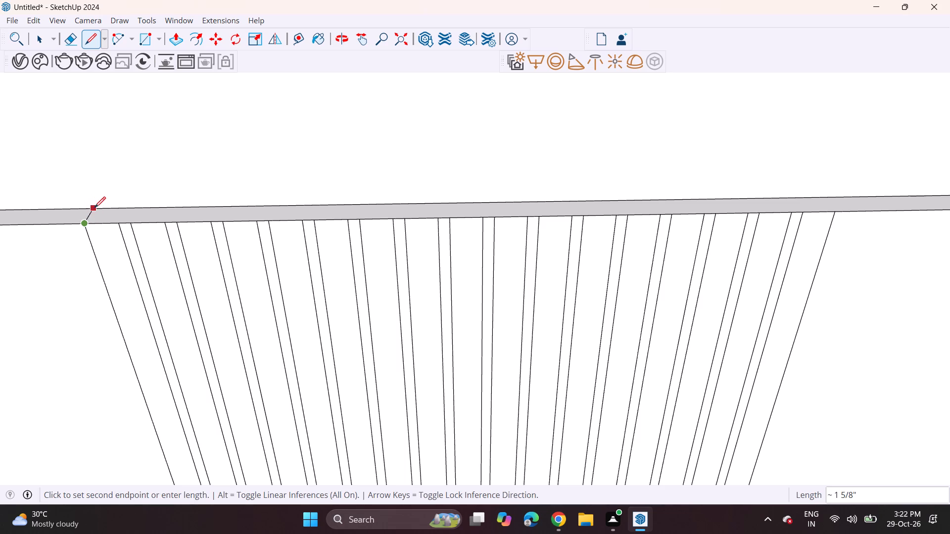
click(99, 205)
click(122, 226)
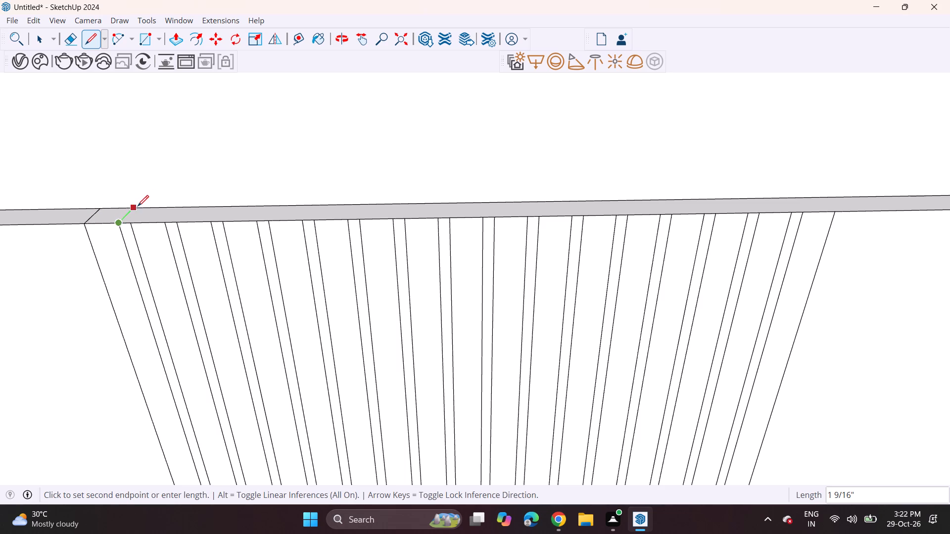
click(137, 207)
click(131, 226)
click(151, 201)
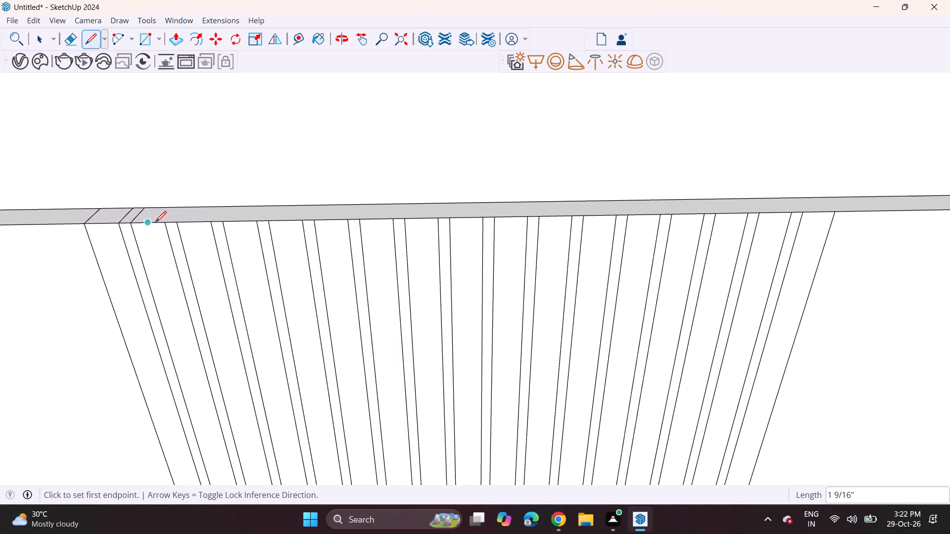
Draw short lines about 1 9/16" long across the top thickness from the tops of the second and third line pairs.
click(161, 221)
click(177, 207)
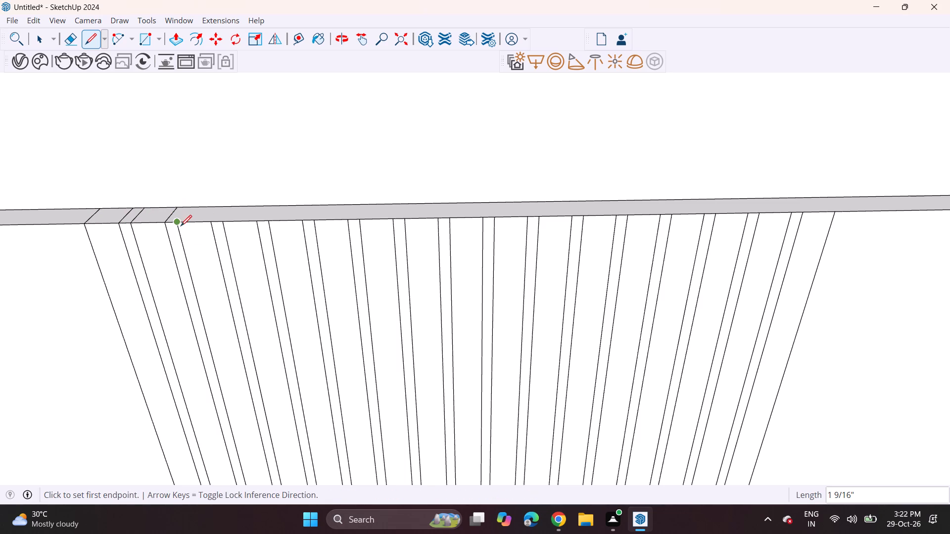
click(179, 223)
click(195, 209)
click(210, 223)
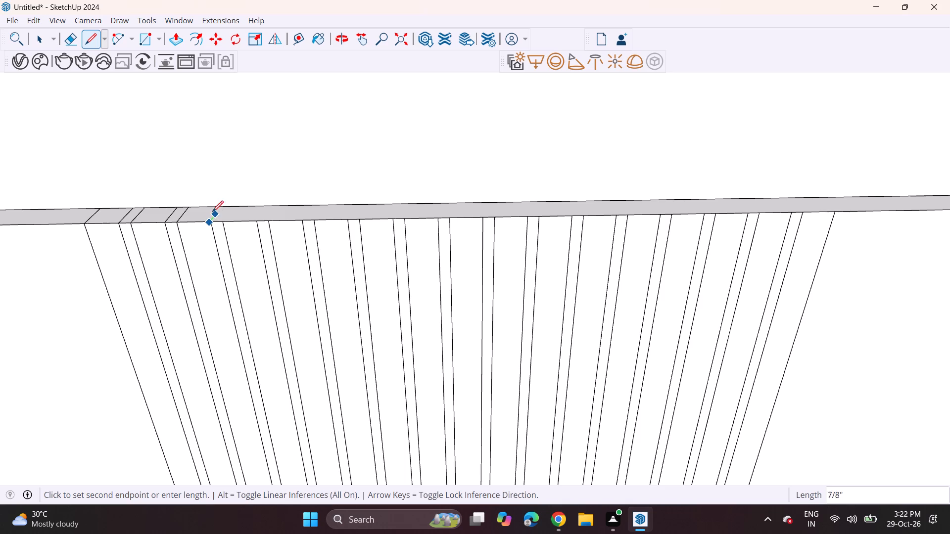
key(Escape)
click(212, 224)
click(223, 206)
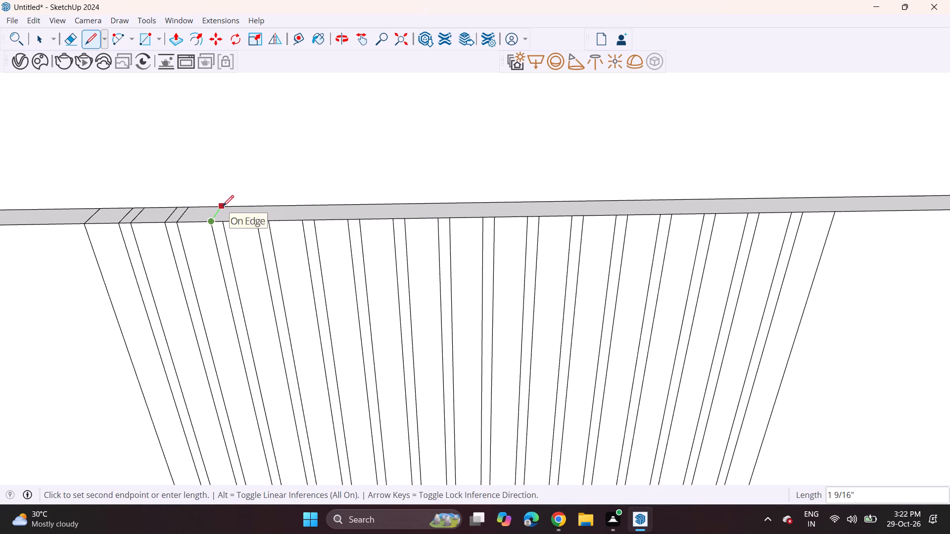
click(221, 227)
click(237, 205)
Draw short lines about 1 9/16" long across the top thickness from the tops of the fourth, fifth and sixth line pairs.
click(261, 223)
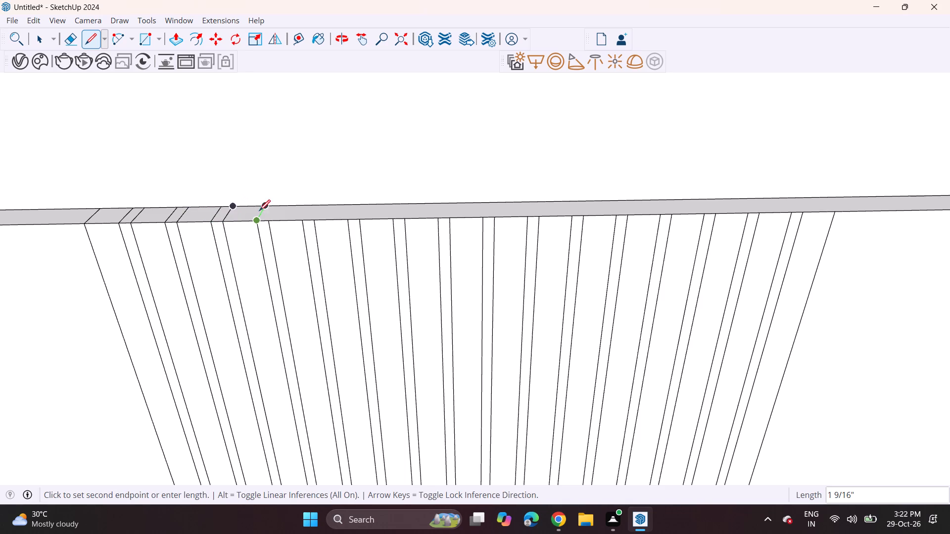
click(265, 203)
click(271, 225)
click(277, 205)
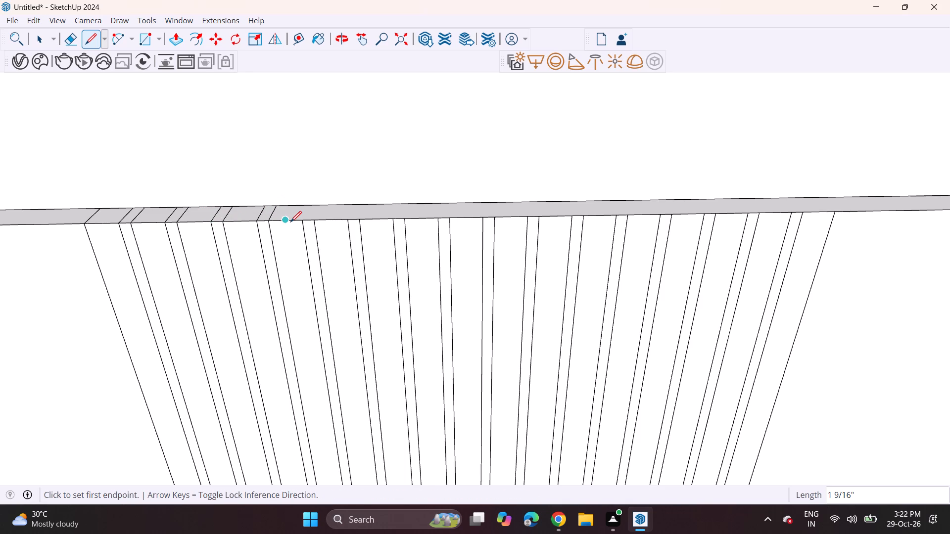
click(299, 222)
click(307, 204)
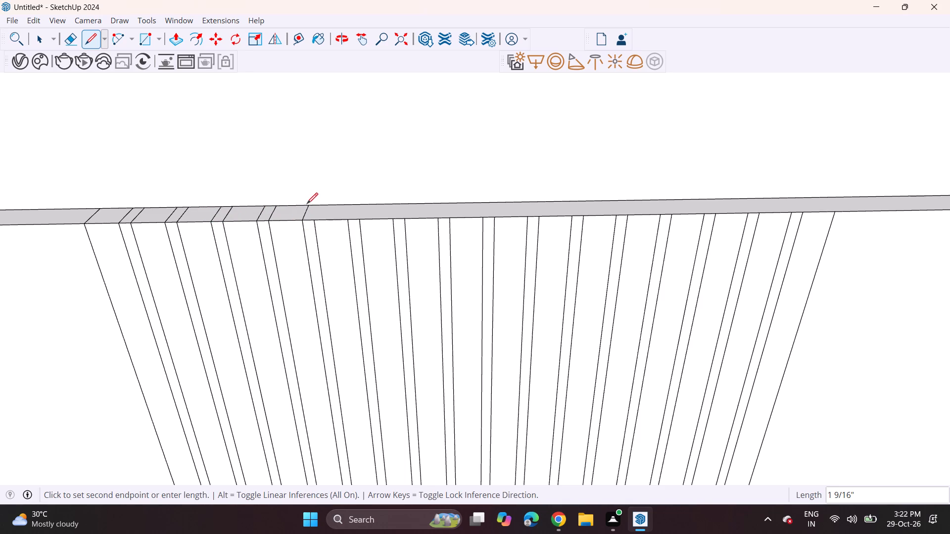
click(316, 223)
click(322, 210)
click(347, 221)
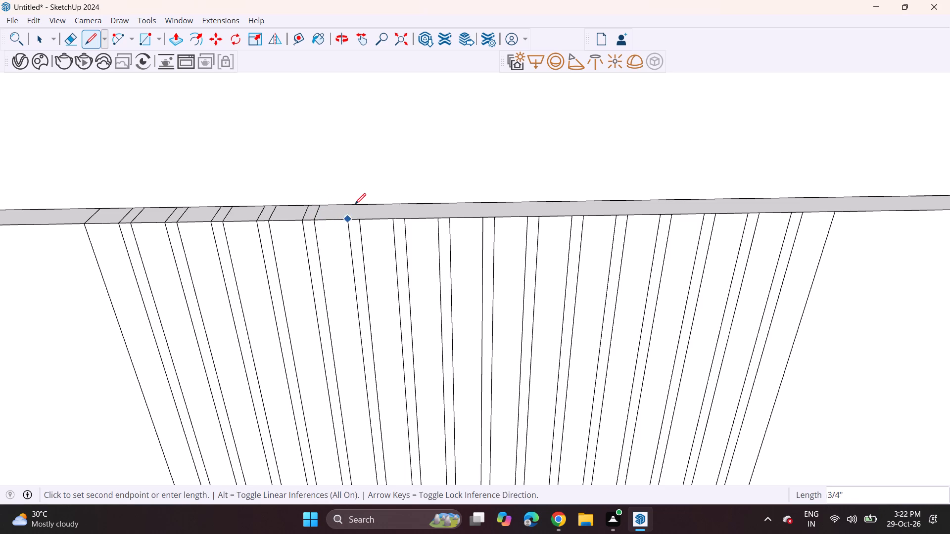
click(355, 204)
click(363, 224)
click(367, 204)
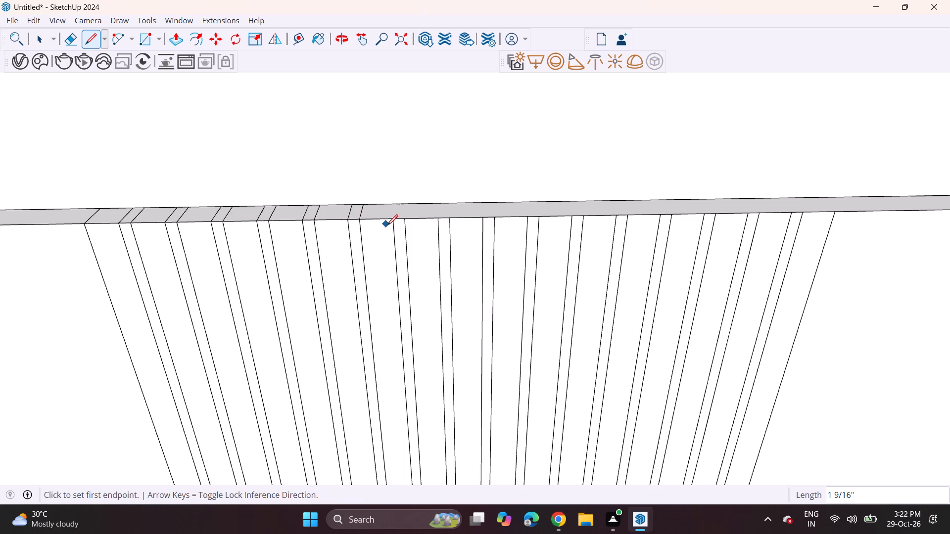
Draw short lines about 1 9/16" long across the top thickness from the tops of the seventh, eighth and ninth line pairs.
shift+middle_drag(387, 227, 287, 271)
scroll(319, 248, up, 3)
shift+middle_drag(337, 252, 224, 302)
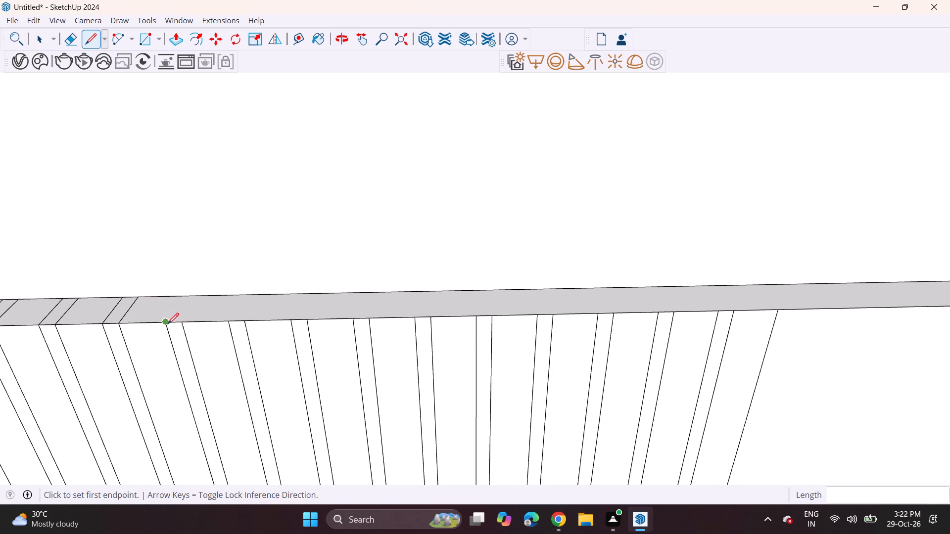
click(168, 324)
click(188, 288)
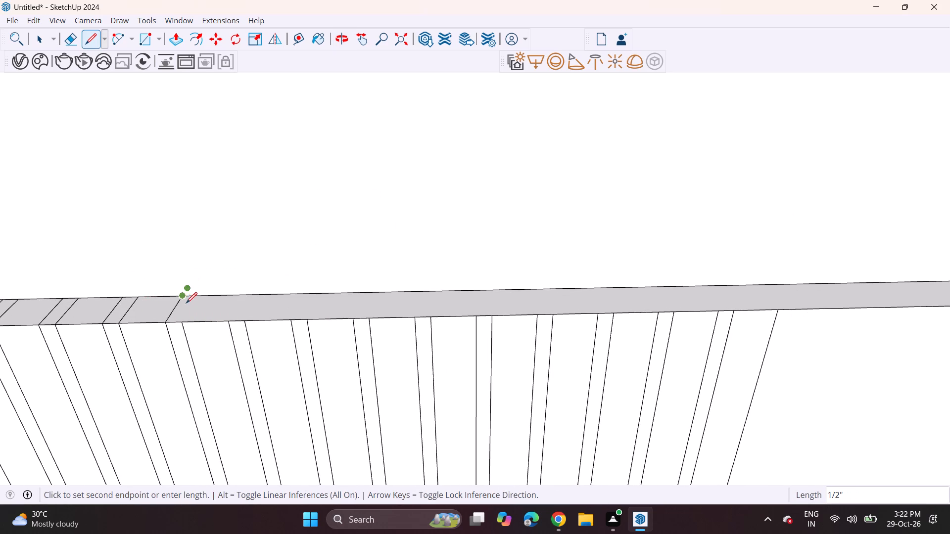
key(Escape)
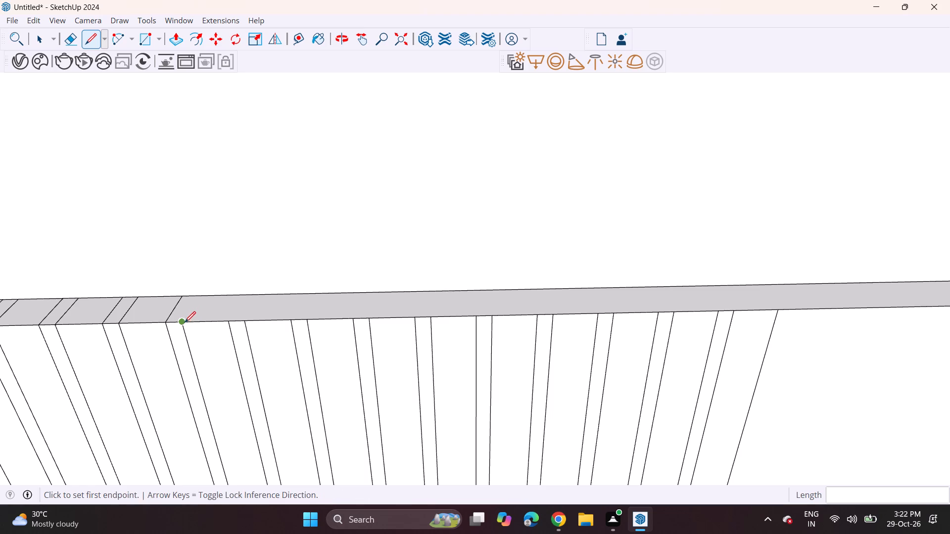
click(185, 322)
click(199, 295)
click(229, 318)
click(242, 291)
click(245, 321)
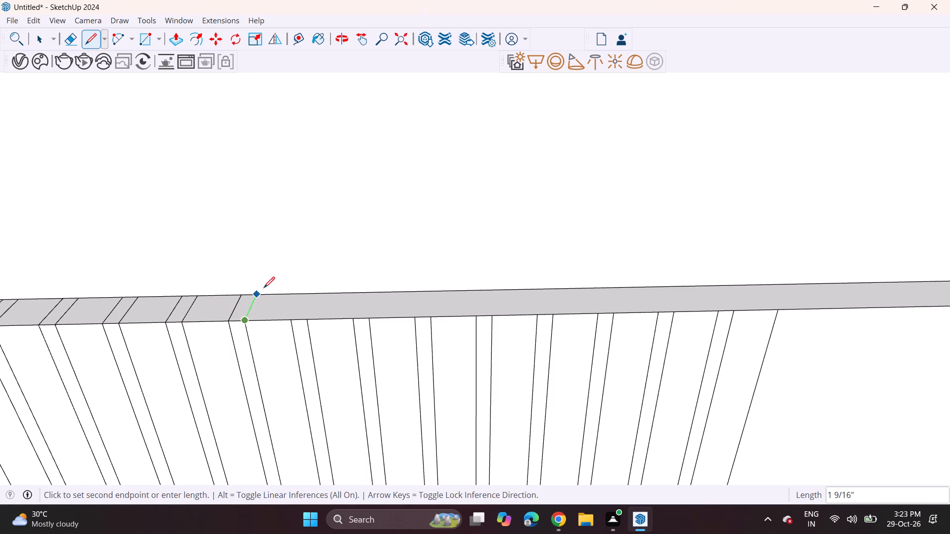
click(264, 288)
click(291, 321)
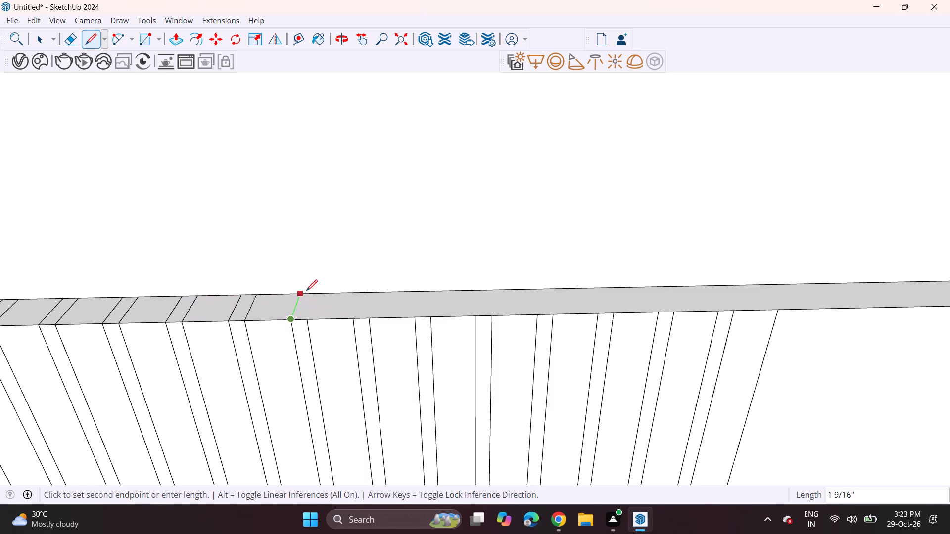
click(306, 291)
click(305, 319)
click(318, 291)
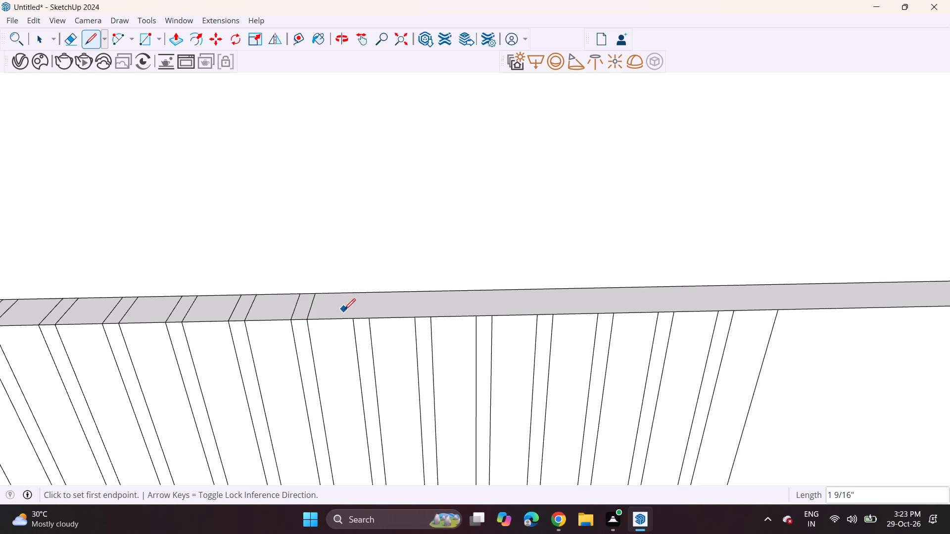
Draw short lines about 1 9/16" long across the top thickness from the tops of the tenth and eleventh line pairs.
middle_drag(344, 310, 67, 335)
click(73, 345)
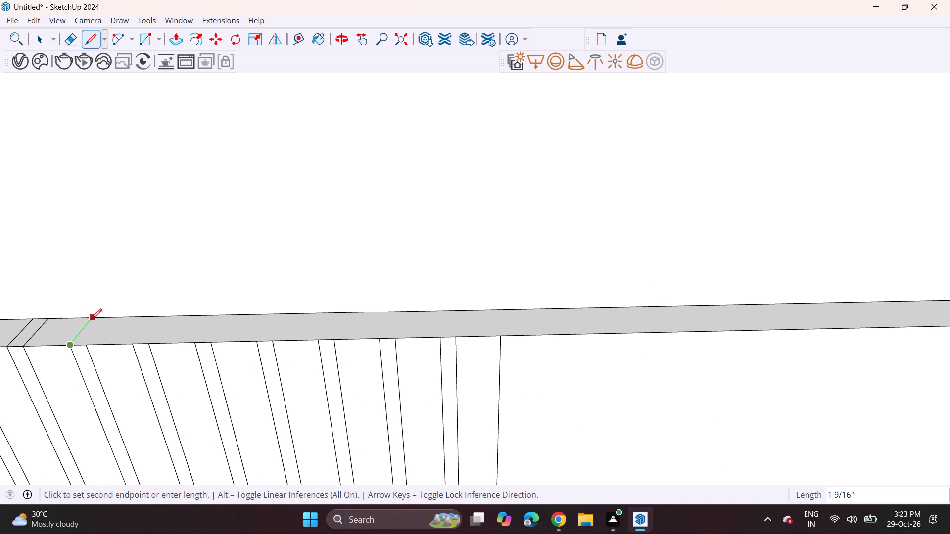
click(94, 316)
click(87, 344)
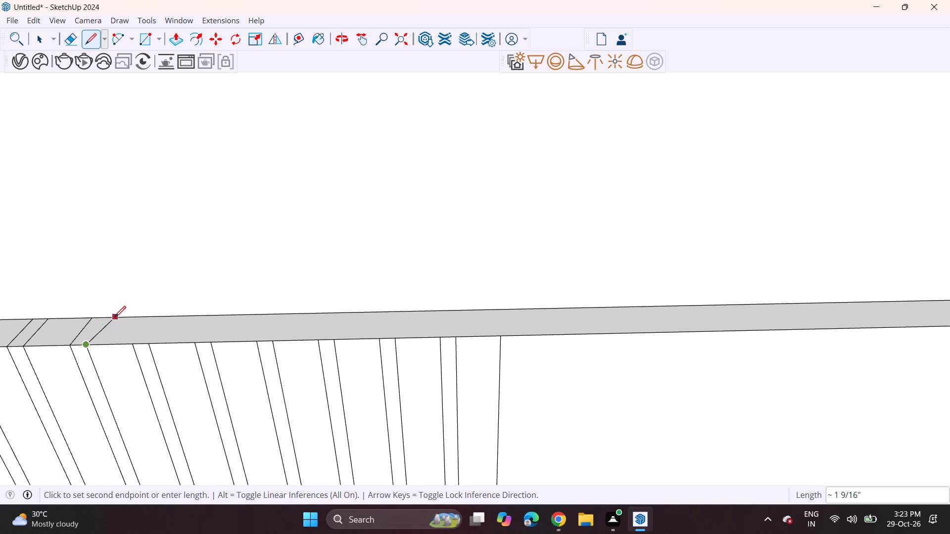
click(108, 314)
click(135, 346)
click(151, 311)
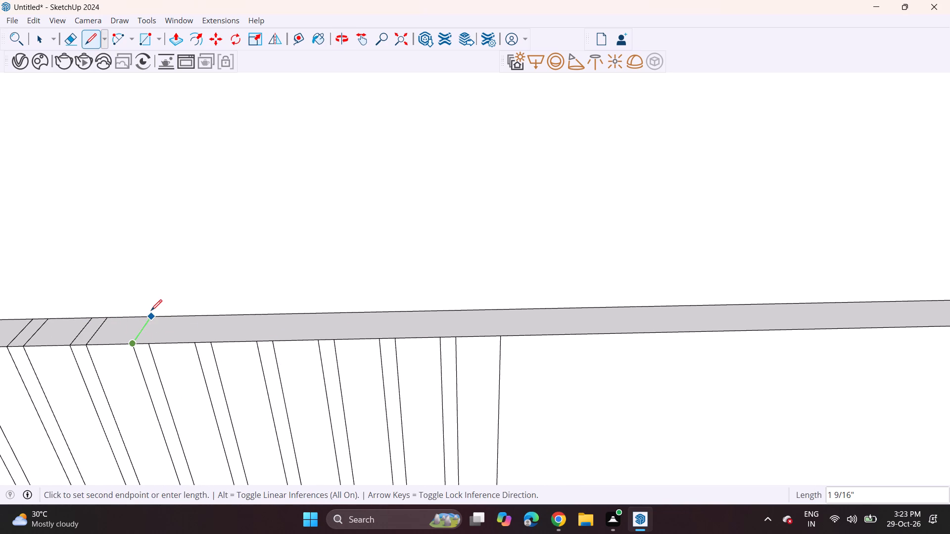
click(152, 345)
click(168, 313)
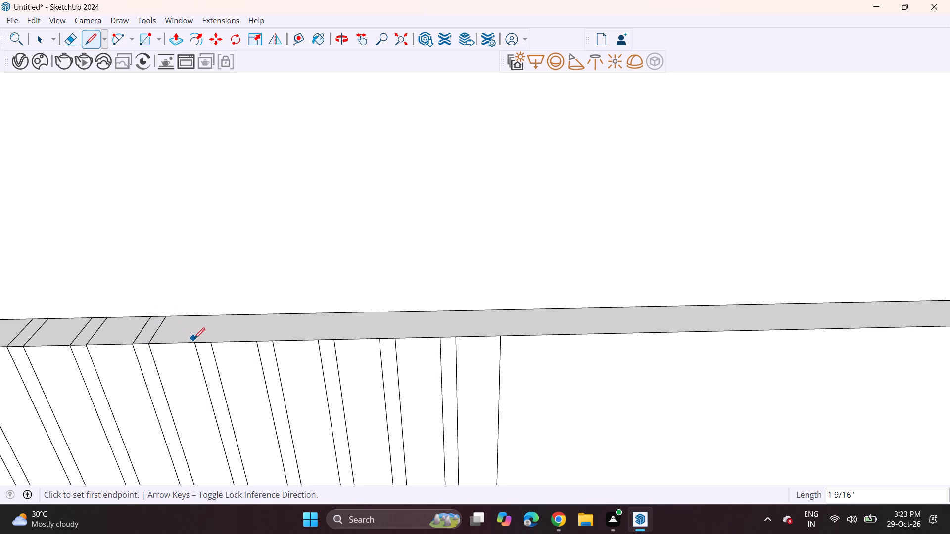
Draw short lines about 1 9/16" long across the top thickness from the tops of the twelfth and thirteenth line pairs.
click(198, 343)
click(209, 314)
click(213, 341)
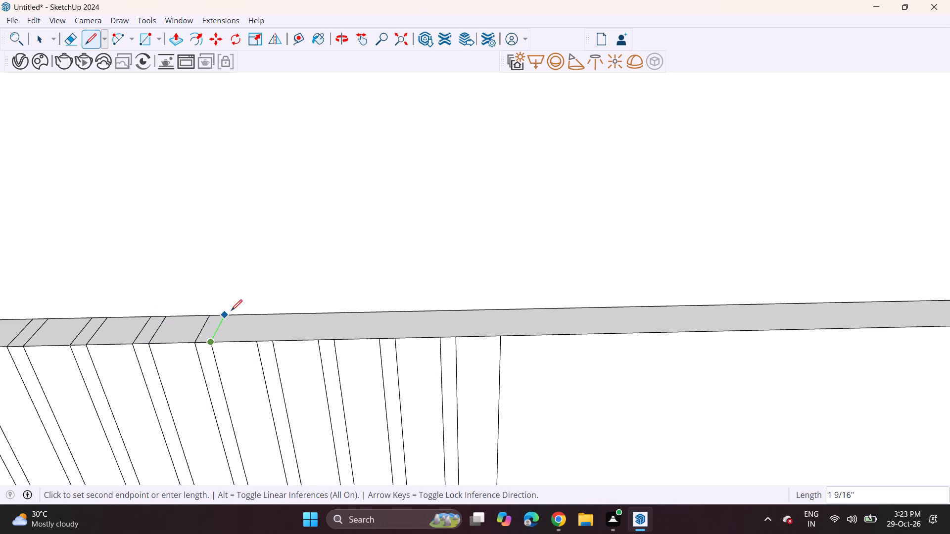
click(231, 311)
click(252, 340)
click(269, 315)
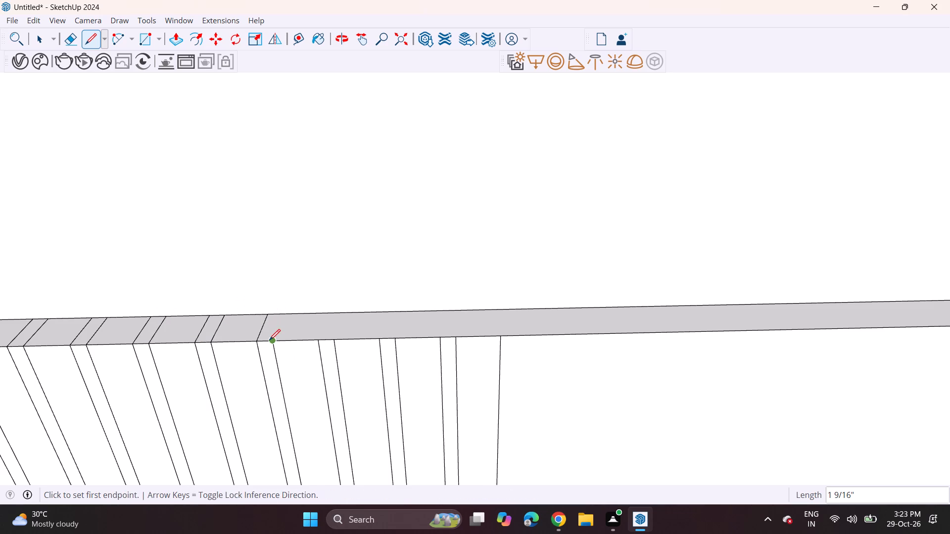
click(269, 340)
click(284, 318)
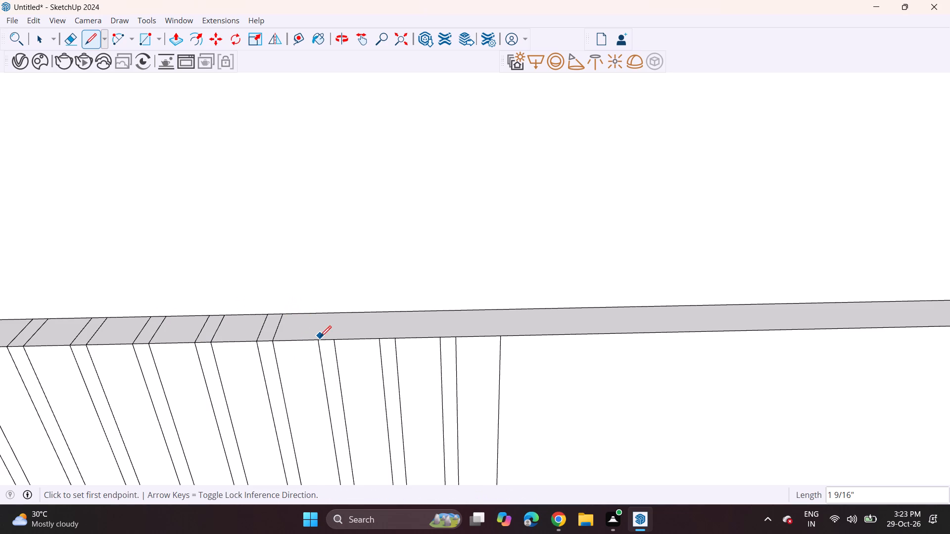
Draw short lines about 1 9/16" long across the top thickness from the tops of the fourteenth and fifteenth line pairs.
click(320, 337)
key(ctrl+z)
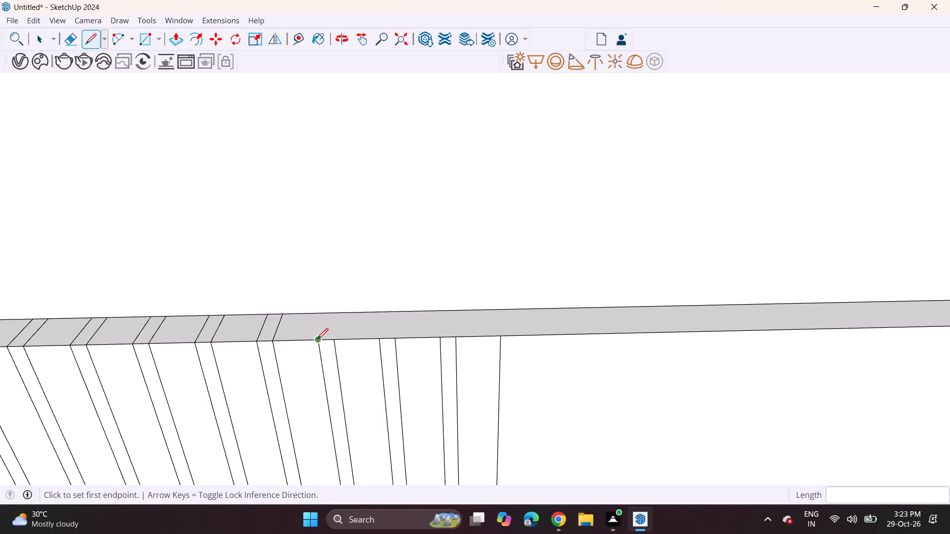
click(318, 338)
click(324, 310)
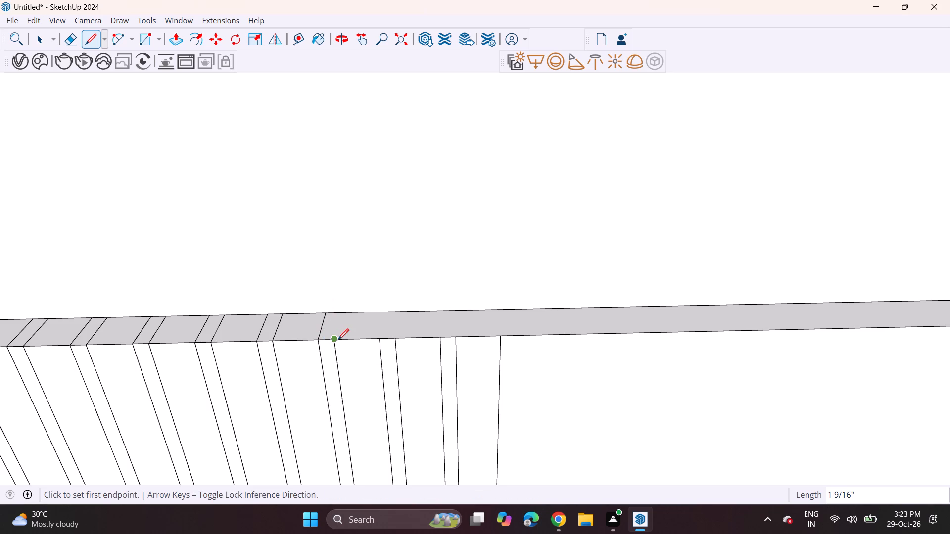
click(338, 340)
click(341, 311)
click(376, 338)
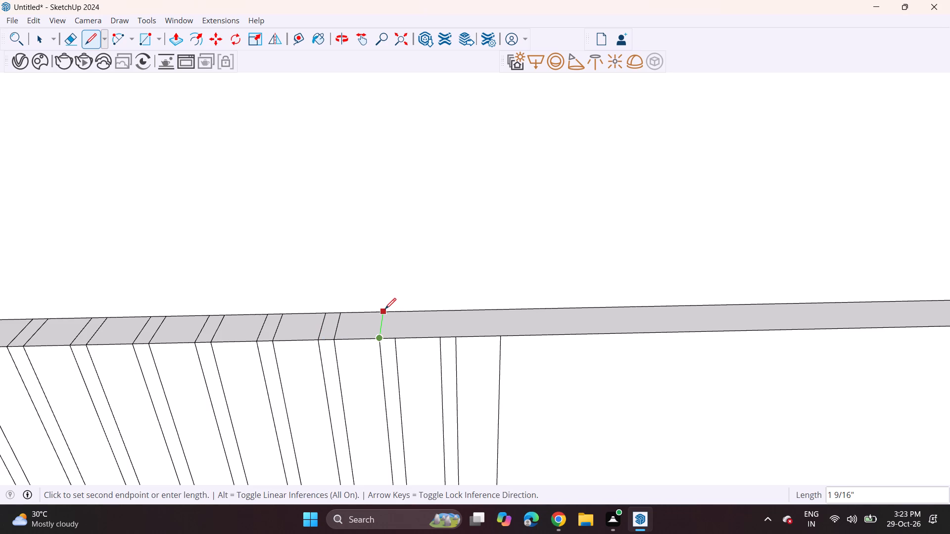
click(385, 309)
click(398, 337)
click(399, 310)
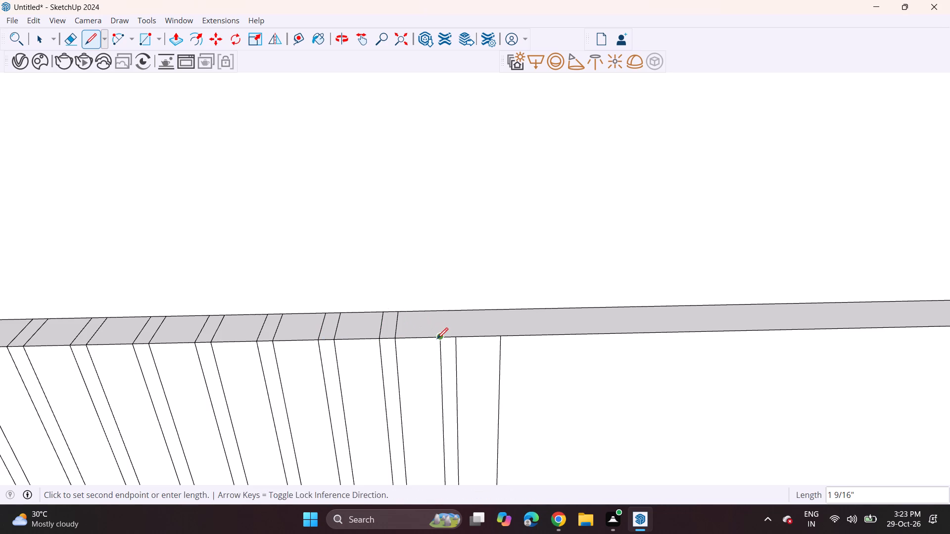
Draw short lines about 1 9/16" long across the top thickness from the sixteenth line pair and the final single line.
click(437, 339)
click(443, 313)
click(453, 336)
click(454, 311)
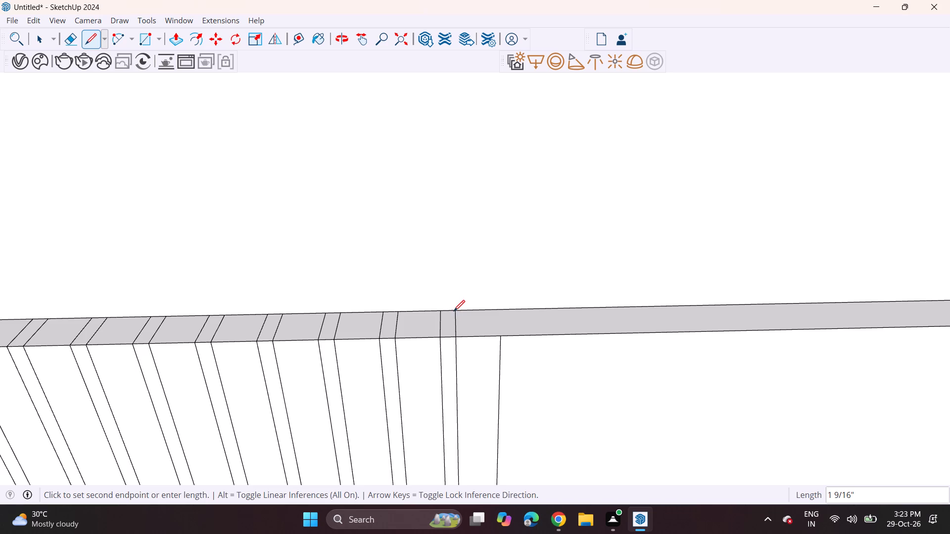
click(498, 334)
click(499, 309)
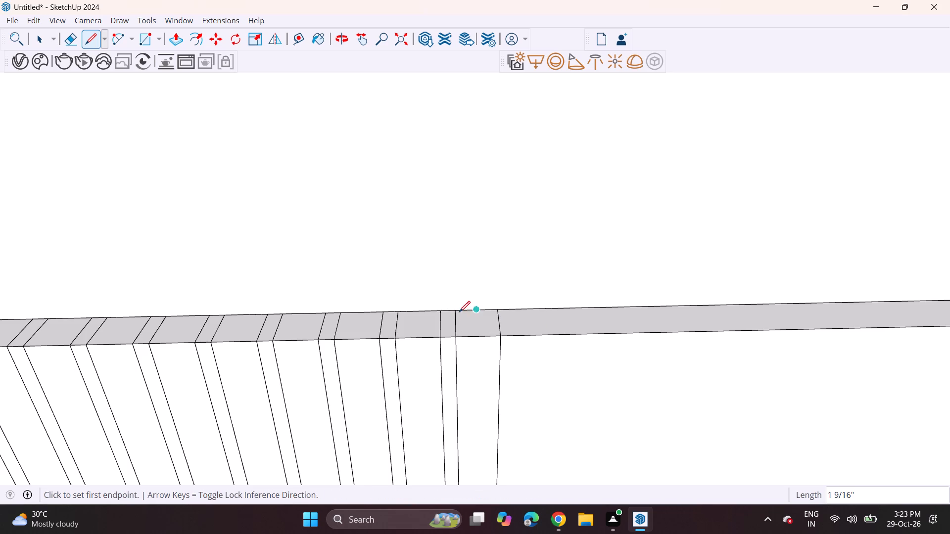
Examine the strip lines along the large panel's top edge, and the whole panelled wall from the room's open side.
scroll(447, 312, down, 5)
middle_drag(410, 349, 408, 315)
scroll(364, 290, down, 10)
scroll(285, 378, up, 1)
middle_drag(283, 352, 293, 280)
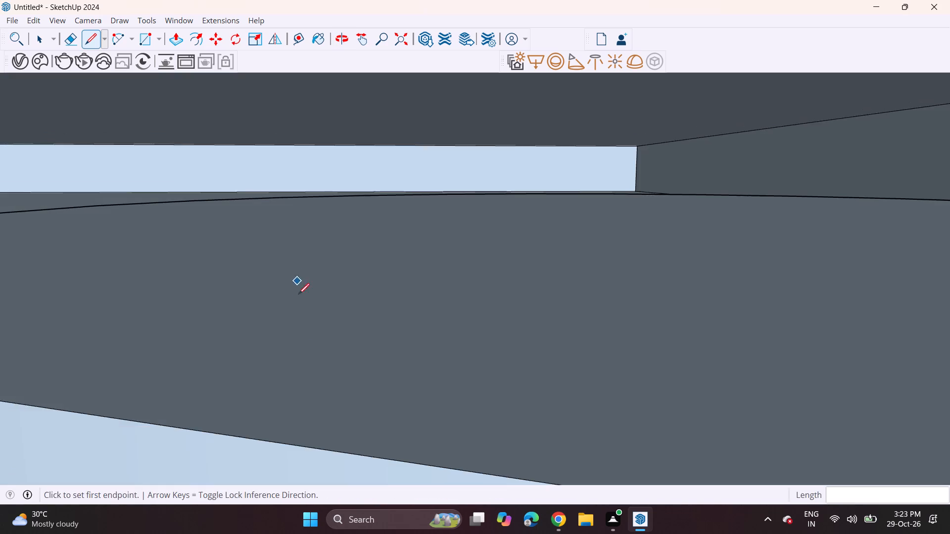
middle_drag(302, 311, 306, 251)
scroll(316, 327, up, 2)
shift+middle_drag(309, 330, 332, 196)
middle_drag(300, 300, 352, 145)
middle_drag(355, 290, 383, 107)
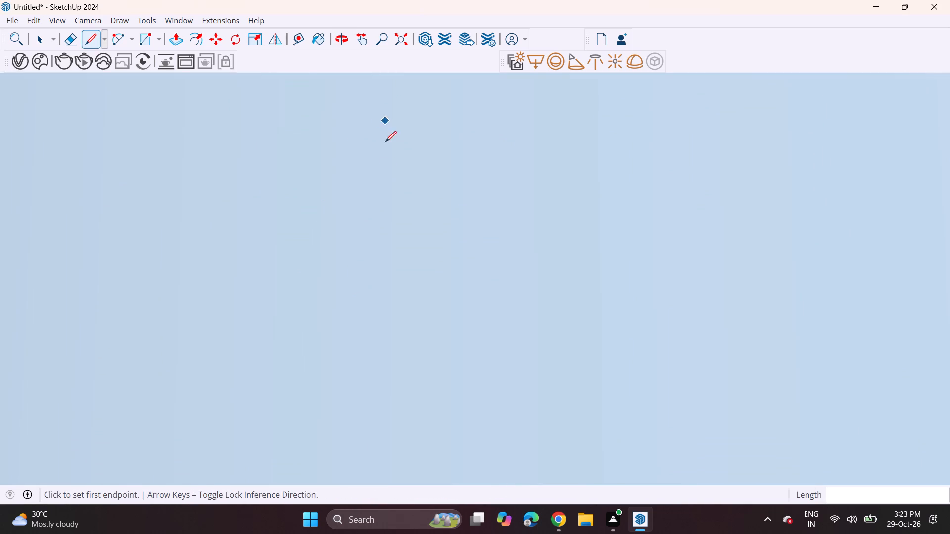
scroll(361, 185, down, 1)
scroll(359, 188, up, 1)
scroll(358, 193, down, 16)
scroll(269, 296, up, 1)
scroll(254, 326, down, 1)
shift+middle_drag(251, 326, 391, 132)
scroll(374, 131, down, 5)
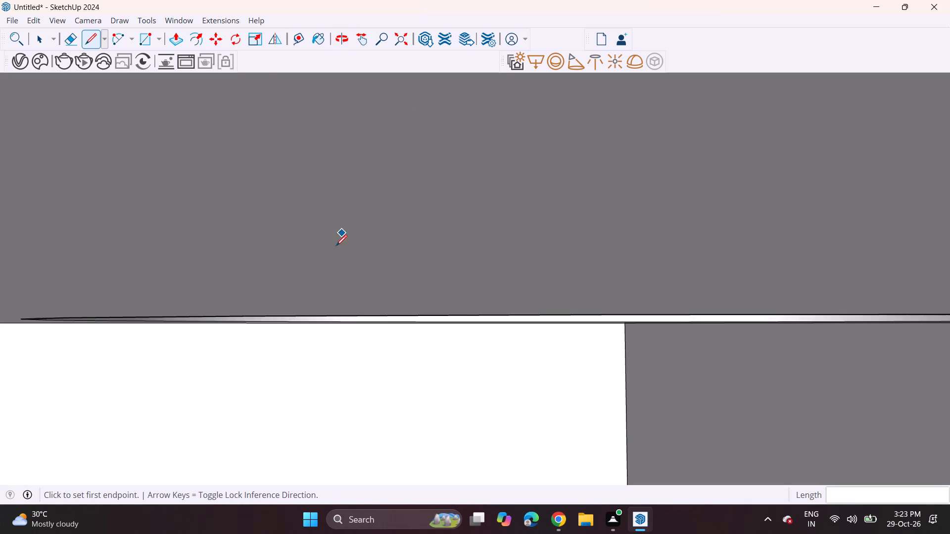
scroll(336, 246, down, 5)
scroll(349, 290, up, 1)
scroll(349, 290, down, 20)
scroll(349, 290, down, 4)
scroll(315, 318, up, 1)
scroll(315, 319, down, 1)
shift+middle_drag(280, 386, 381, 182)
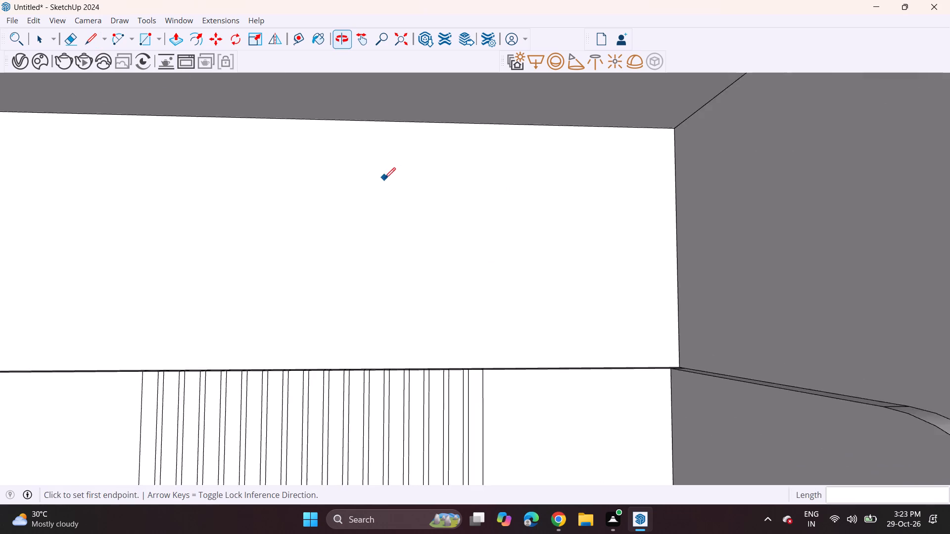
scroll(384, 178, down, 9)
scroll(326, 243, up, 1)
scroll(325, 245, down, 4)
shift+middle_drag(273, 266, 505, 221)
scroll(496, 196, down, 5)
middle_drag(453, 229, 429, 248)
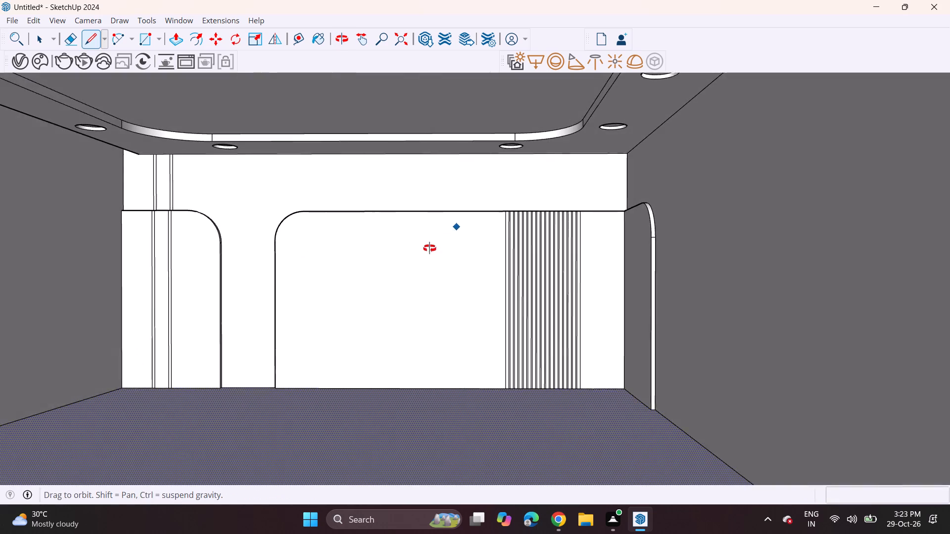
middle_drag(429, 248, 441, 251)
scroll(435, 245, up, 1)
shift+scroll(429, 236, down, 5)
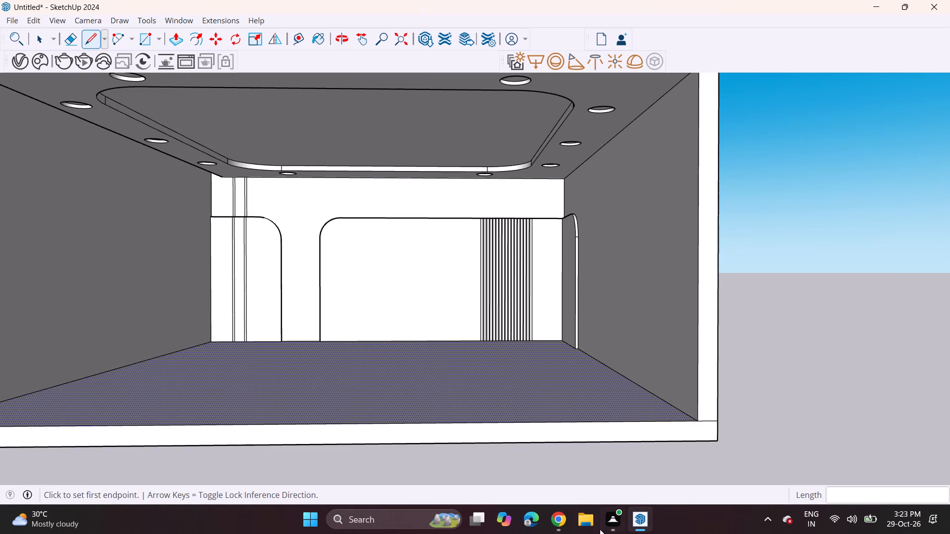
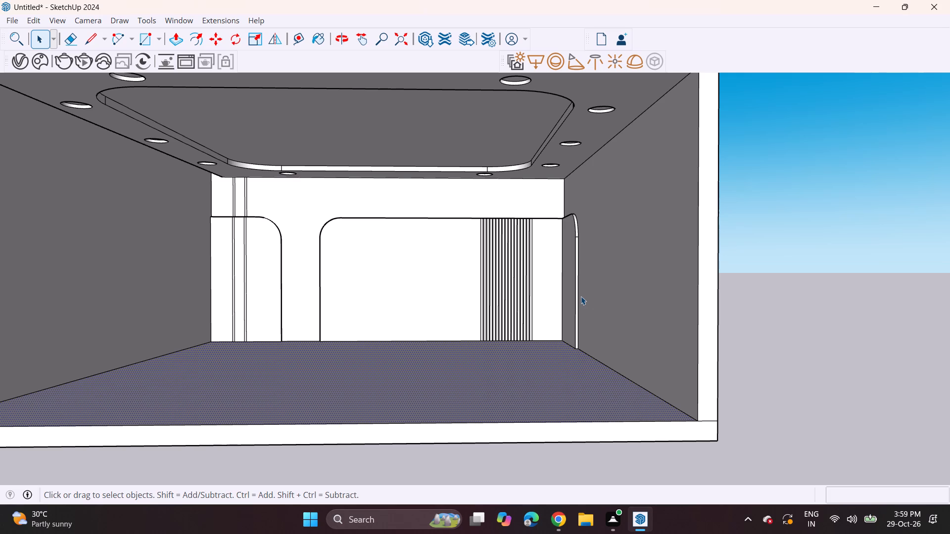
Examine the large panel's top edge, its strip lines, and the plain wall area between them and the ceiling.
scroll(405, 252, up, 4)
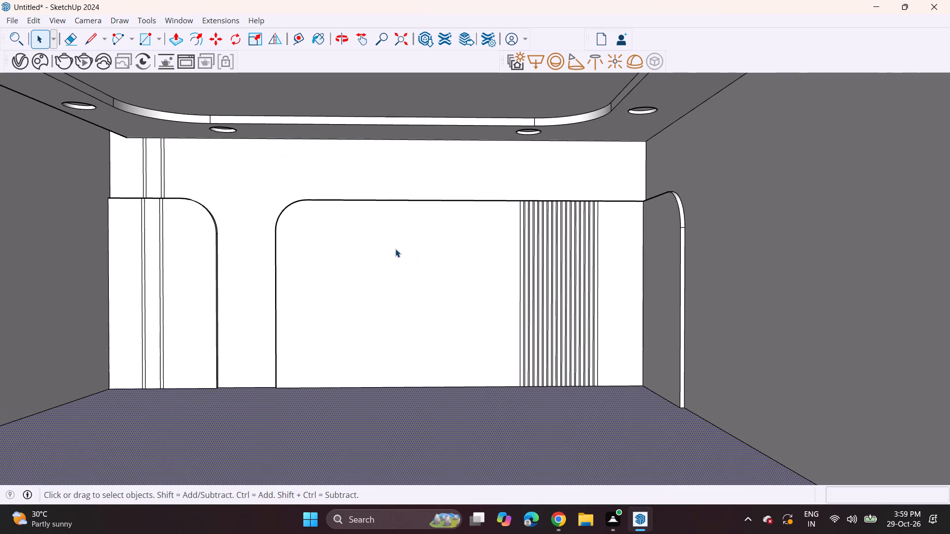
shift+middle_drag(400, 249, 492, 297)
scroll(507, 309, up, 1)
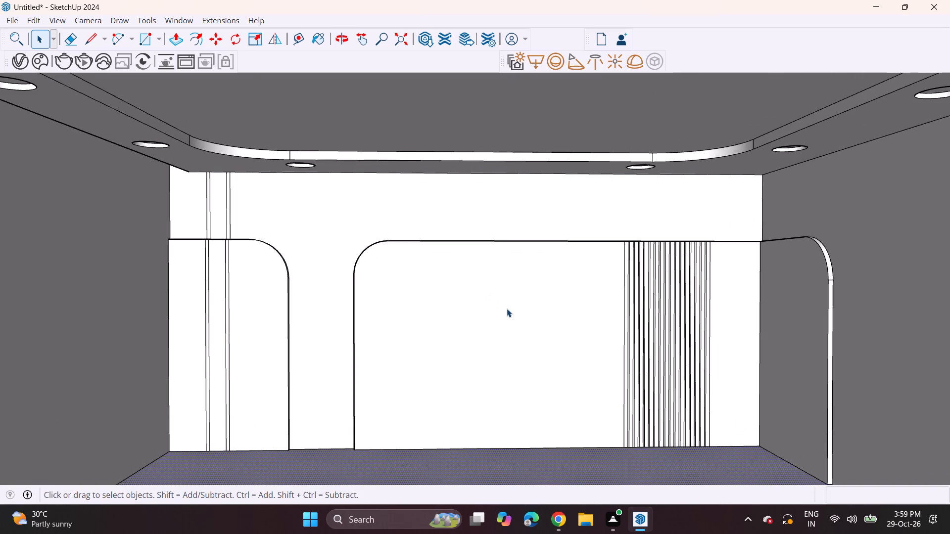
shift+middle_drag(507, 309, 493, 301)
middle_drag(671, 185, 669, 201)
scroll(675, 202, up, 2)
scroll(675, 202, down, 1)
scroll(675, 202, up, 6)
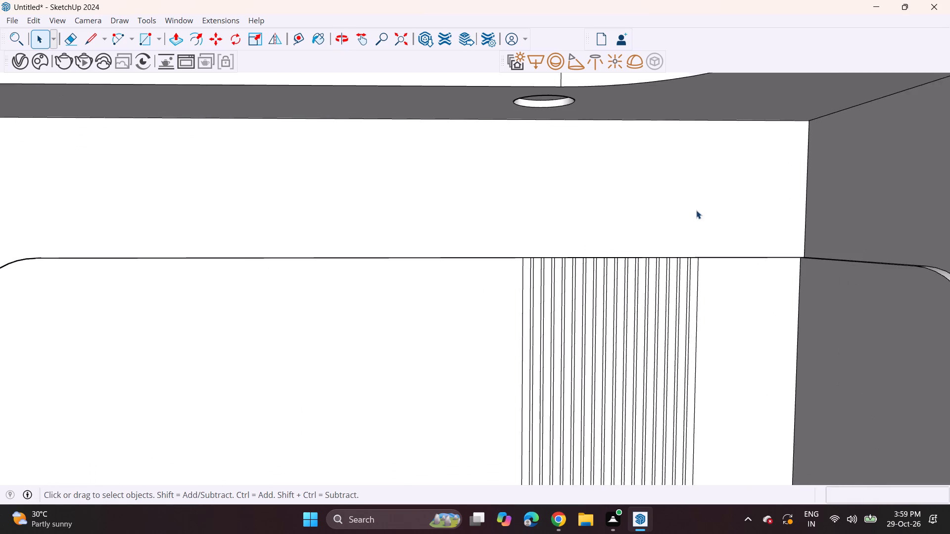
scroll(693, 211, down, 1)
scroll(693, 211, up, 2)
middle_drag(676, 222, 651, 254)
scroll(556, 247, up, 4)
scroll(555, 246, down, 1)
scroll(546, 246, up, 5)
middle_drag(525, 256, 512, 296)
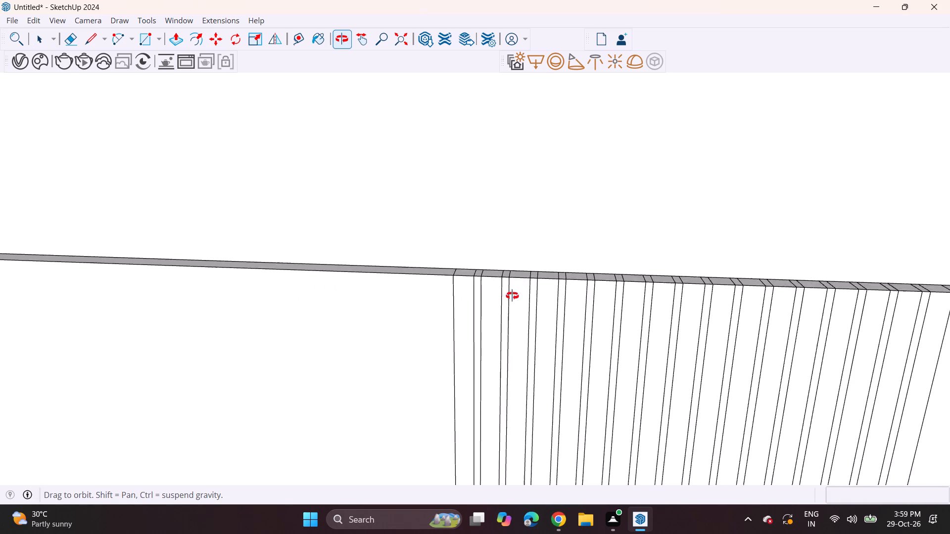
middle_drag(512, 296, 506, 315)
shift+middle_drag(443, 266, 377, 302)
scroll(346, 304, down, 4)
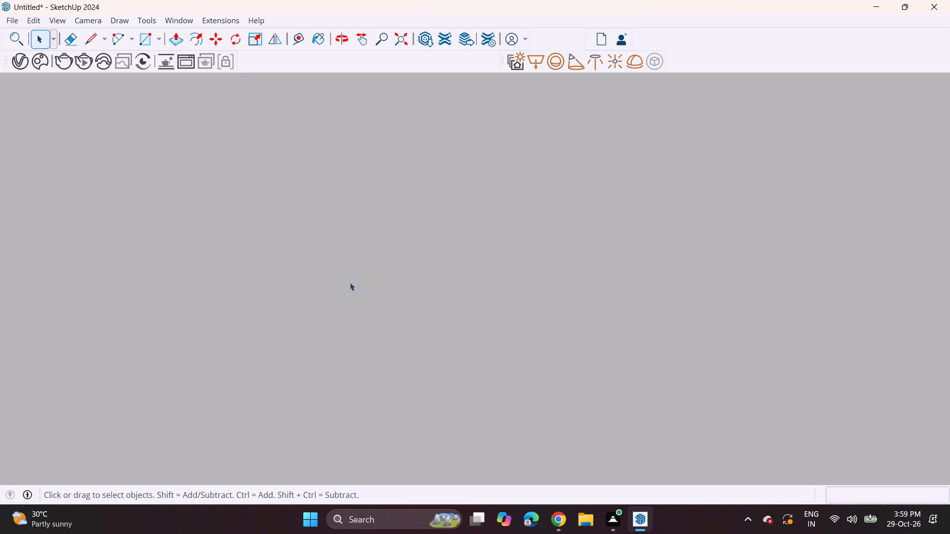
middle_drag(350, 296, 321, 122)
shift+middle_drag(348, 358, 406, 139)
middle_drag(395, 368, 436, 158)
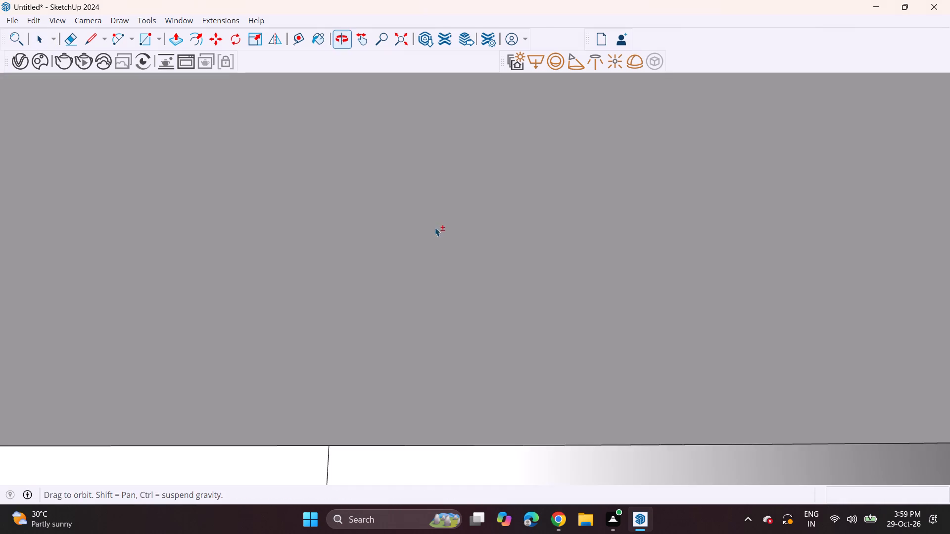
middle_drag(403, 365, 462, 159)
shift+middle_drag(398, 363, 435, 170)
middle_drag(400, 389, 488, 175)
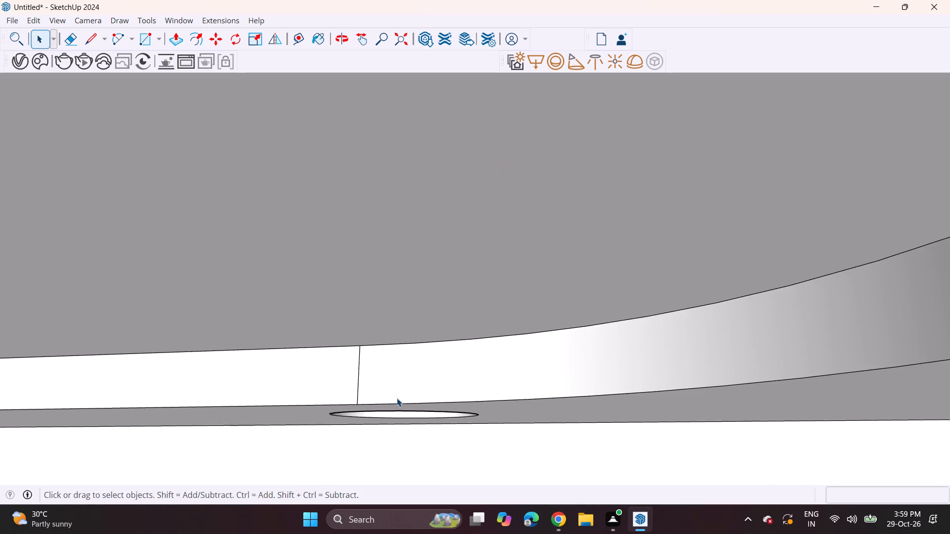
middle_drag(399, 400, 565, 26)
shift+scroll(493, 167, up, 1)
shift+middle_drag(413, 375, 406, 170)
scroll(382, 148, down, 5)
middle_drag(519, 203, 536, 295)
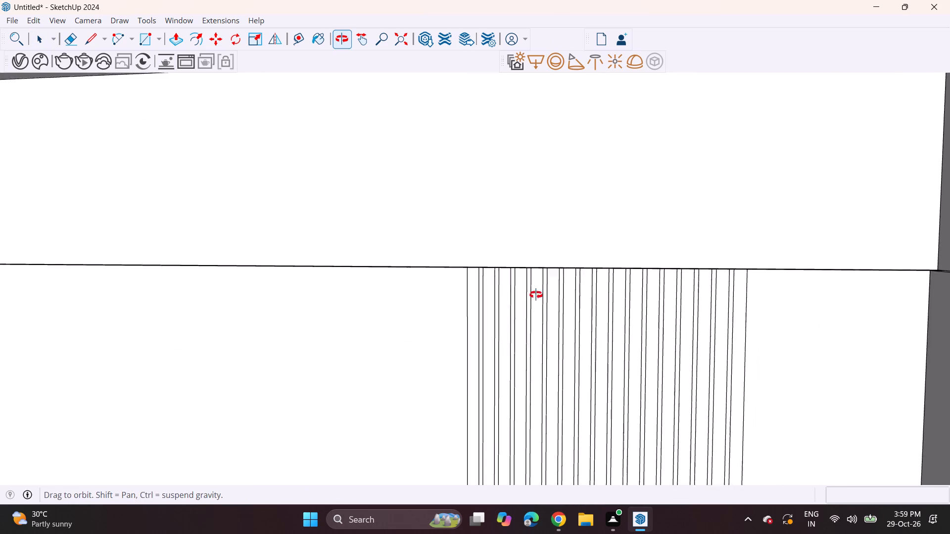
middle_drag(536, 295, 562, 344)
scroll(553, 323, down, 1)
scroll(532, 227, up, 2)
middle_drag(533, 221, 506, 292)
shift+middle_click(504, 294)
middle_drag(494, 294, 486, 294)
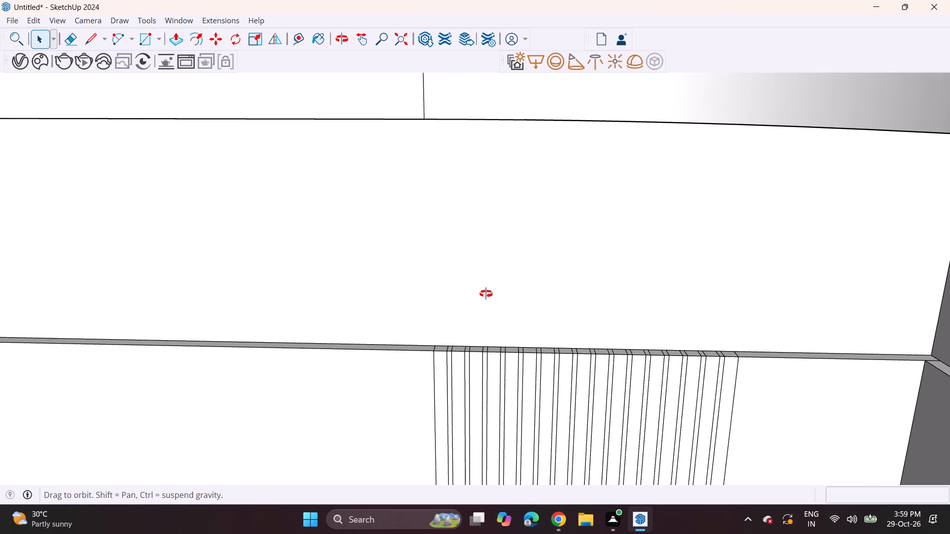
middle_drag(486, 294, 474, 299)
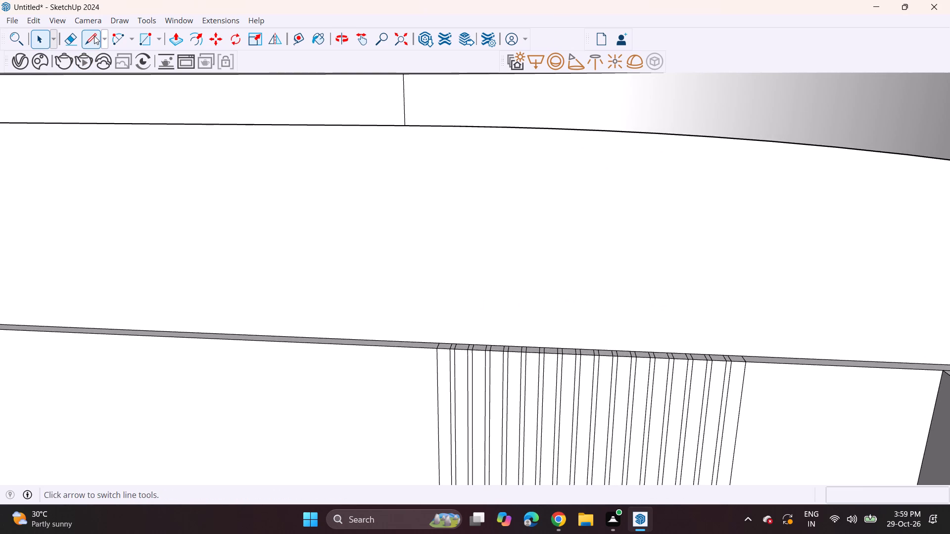
Draw a vertical line about 2' 2 1/16" long on the wall from the first single strip line's back endpoint up to the ceiling.
click(94, 36)
scroll(492, 248, up, 3)
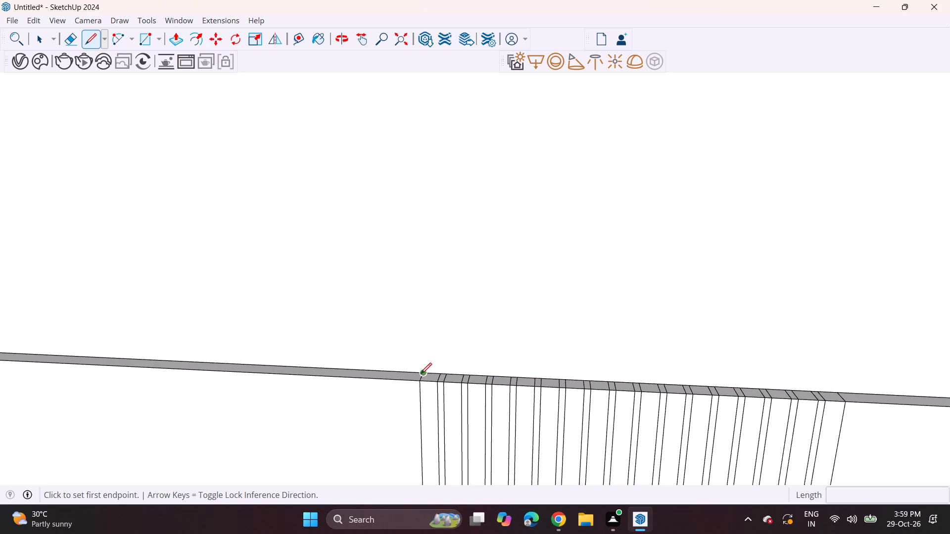
click(426, 372)
scroll(417, 249, down, 5)
middle_drag(417, 249, 421, 171)
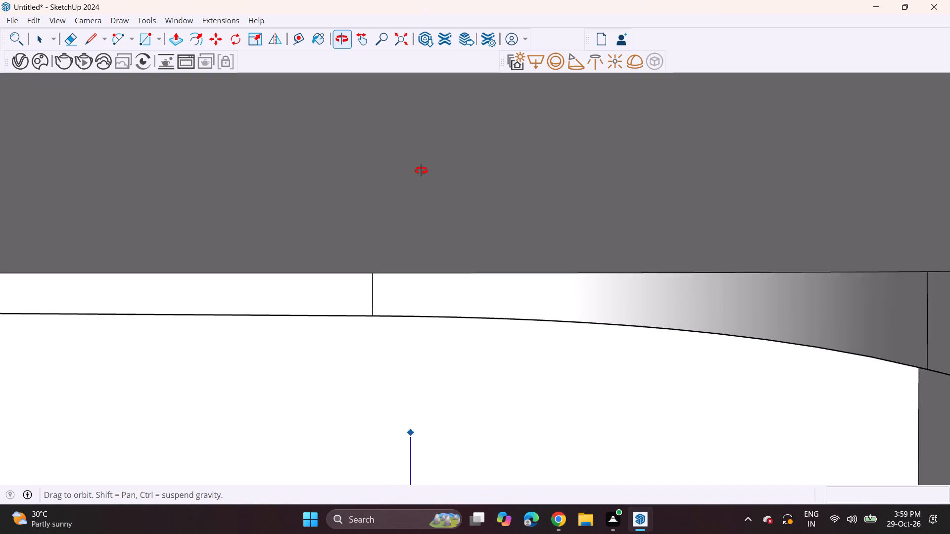
middle_drag(421, 171, 422, 169)
scroll(422, 169, up, 1)
shift+middle_drag(433, 333, 425, 195)
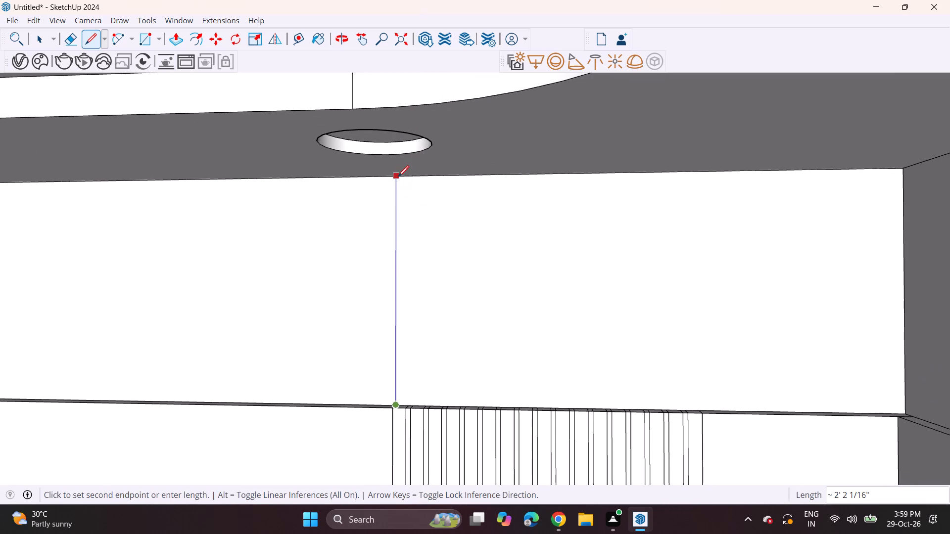
click(398, 177)
Draw two vertical lines about 2' 2 1/16" long from the first strip line pair's back endpoints up to the ceiling.
scroll(402, 311, up, 1)
middle_drag(405, 370, 399, 400)
scroll(423, 414, up, 5)
scroll(407, 404, down, 2)
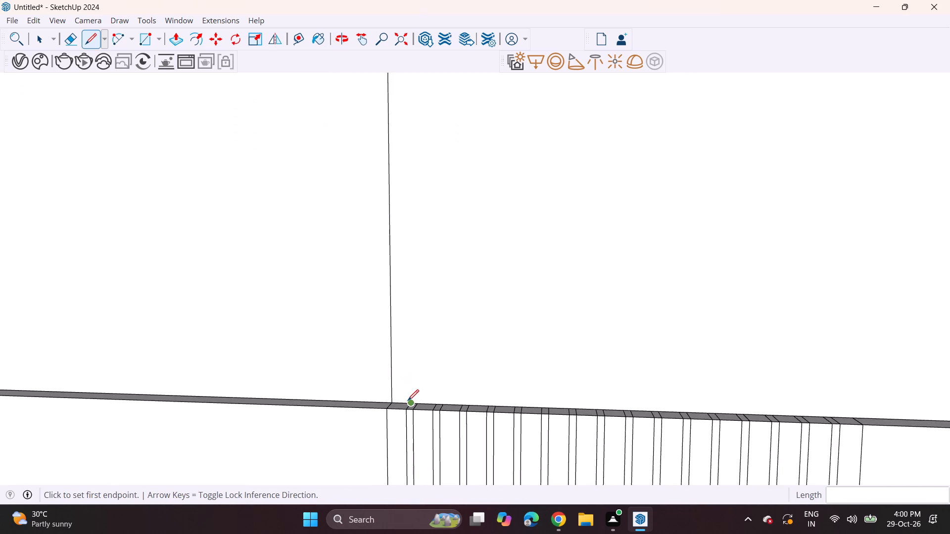
click(408, 400)
scroll(408, 265, down, 3)
shift+middle_drag(405, 266, 387, 290)
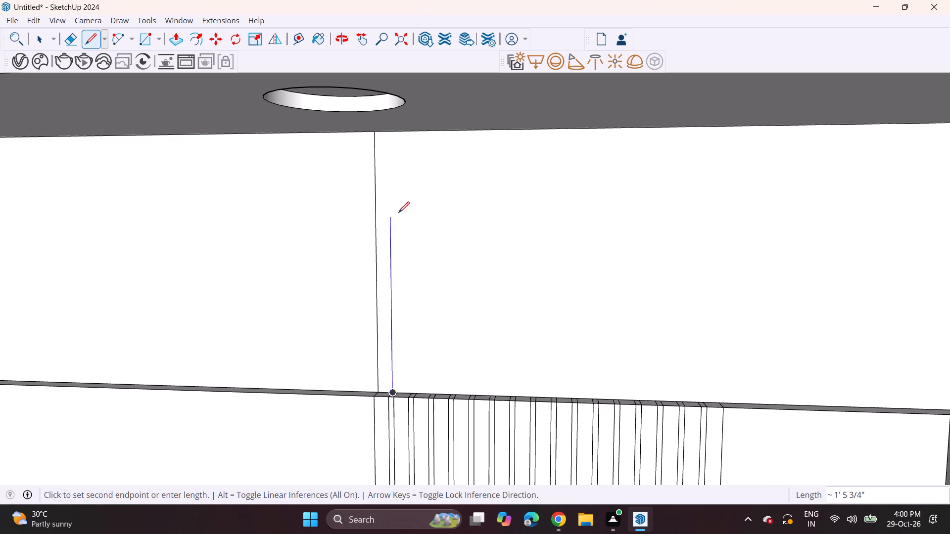
click(384, 134)
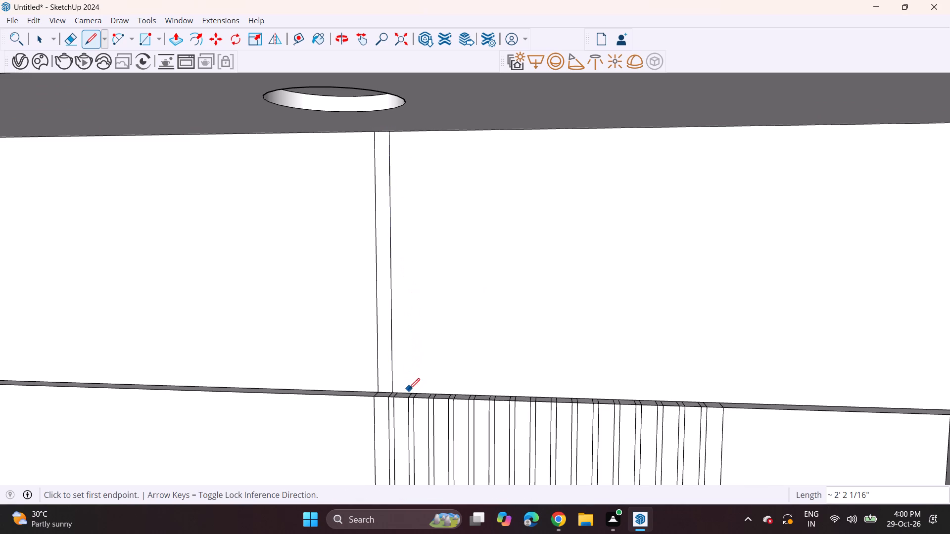
click(400, 393)
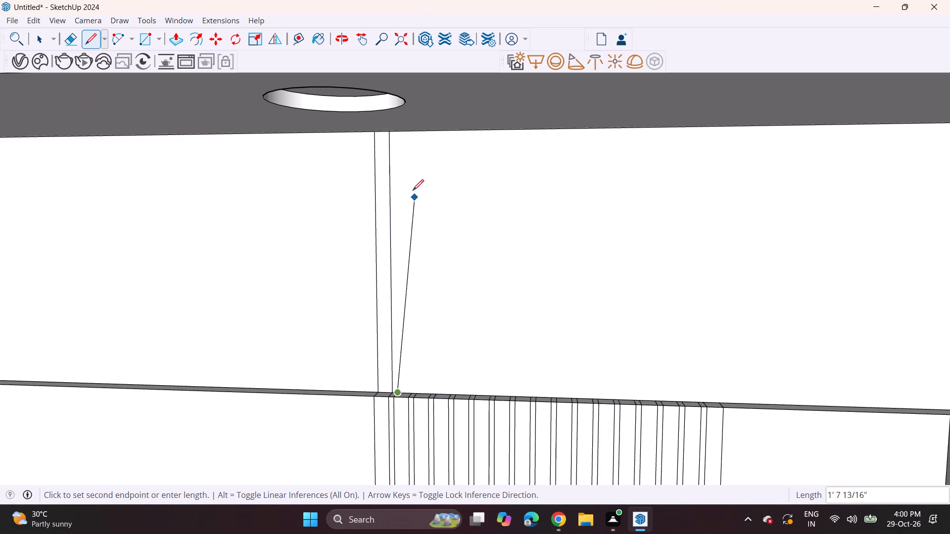
click(397, 133)
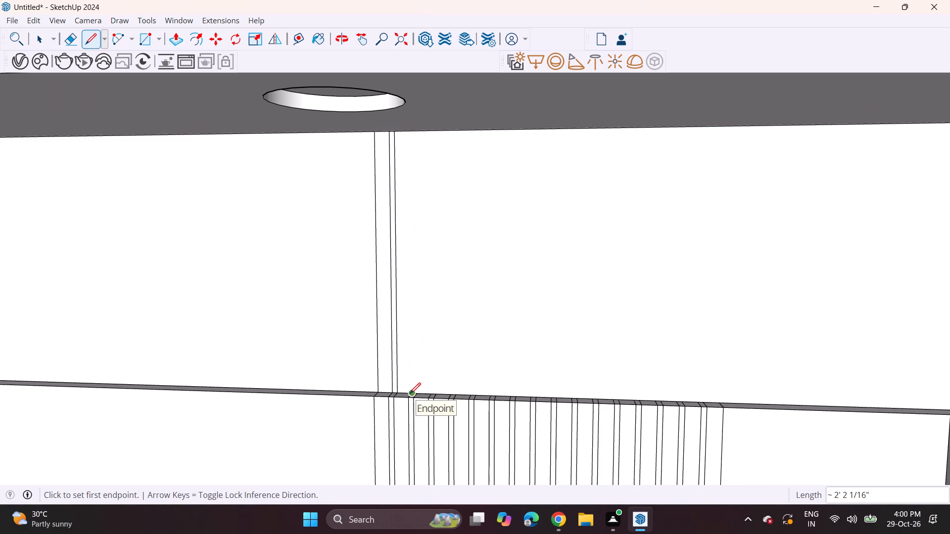
Draw two vertical lines about 2' 2 1/16" long from the second strip line pair's back endpoints up to the ceiling.
click(410, 394)
click(409, 132)
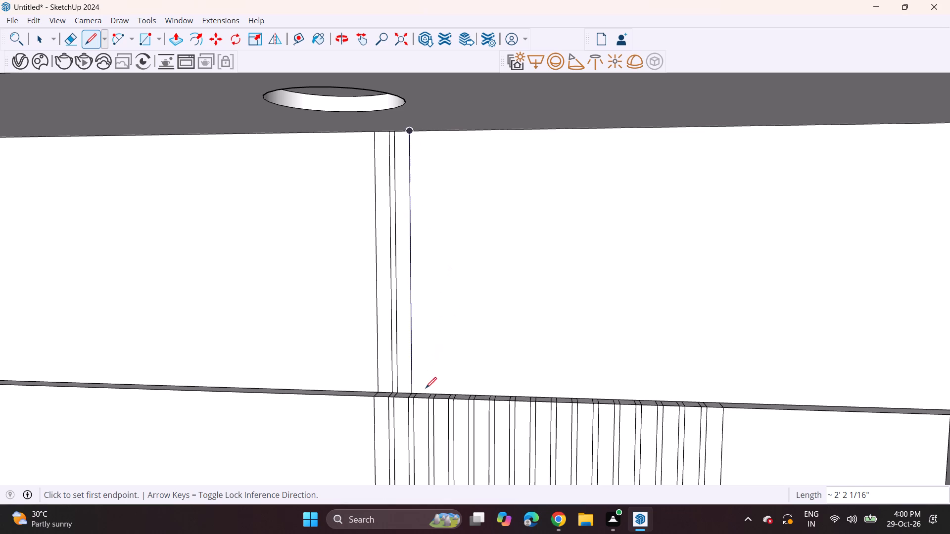
scroll(420, 391, up, 7)
middle_drag(414, 389, 390, 384)
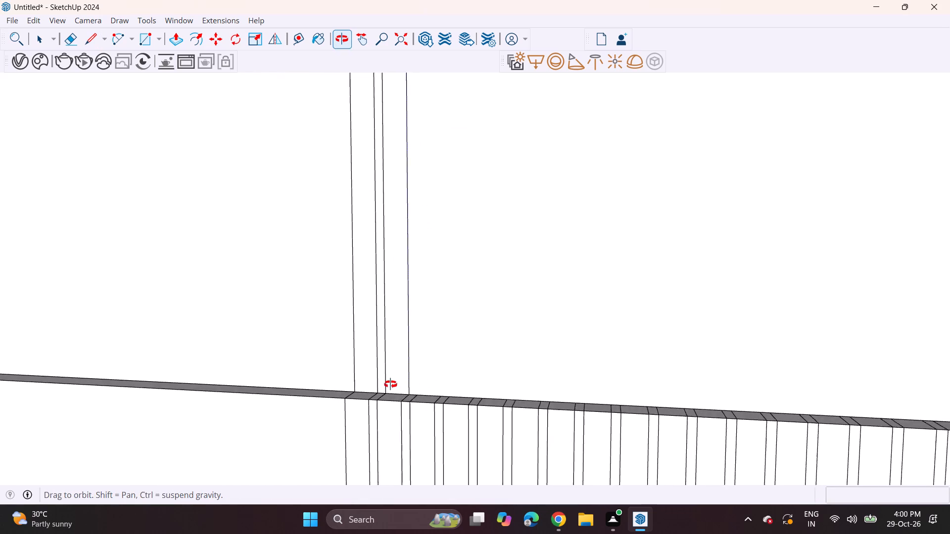
middle_drag(390, 384, 387, 384)
scroll(386, 376, down, 5)
middle_drag(429, 373, 348, 366)
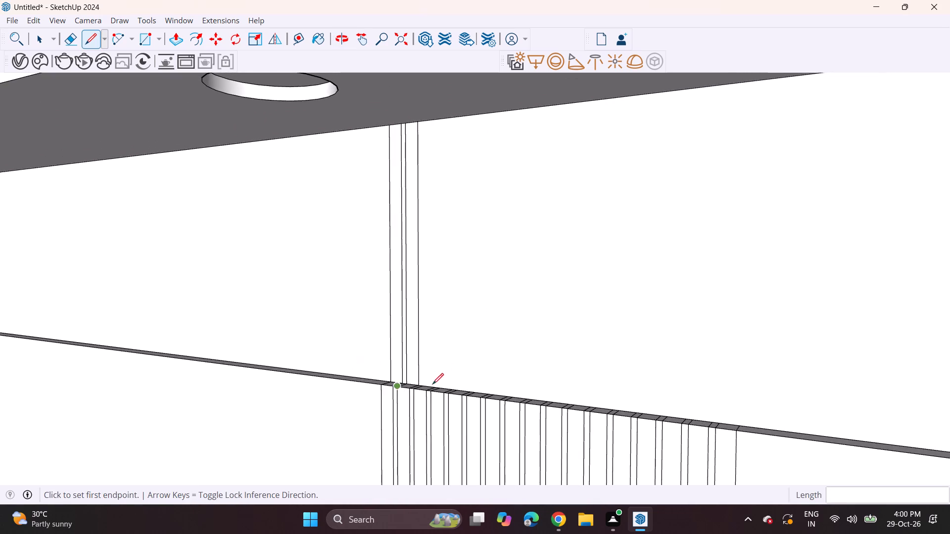
scroll(433, 383, down, 1)
scroll(433, 382, up, 3)
click(420, 384)
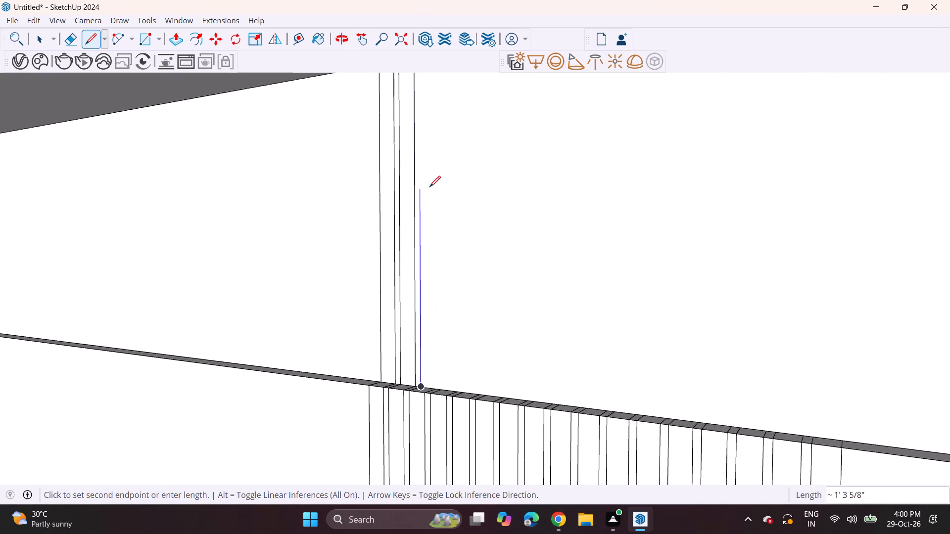
middle_drag(425, 156, 489, 154)
scroll(489, 154, down, 1)
middle_drag(489, 154, 448, 178)
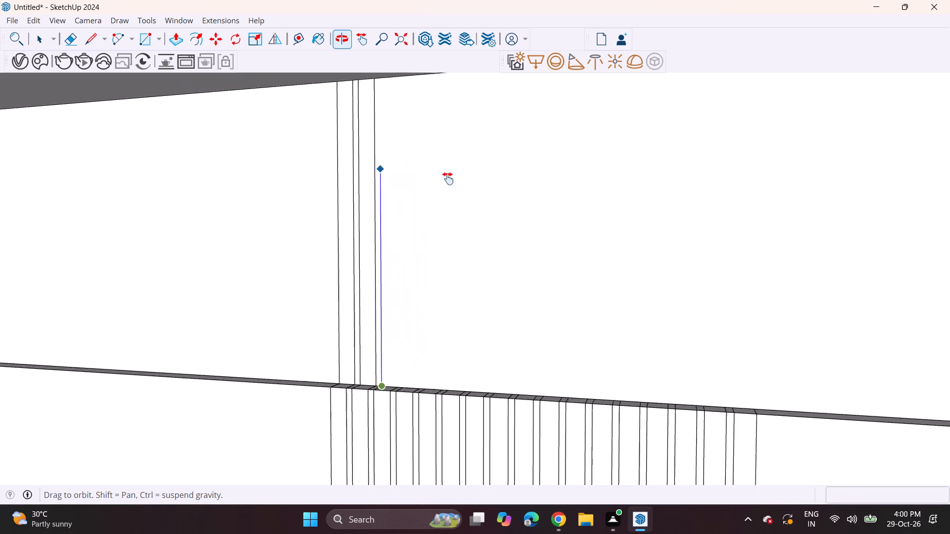
middle_drag(448, 178, 418, 216)
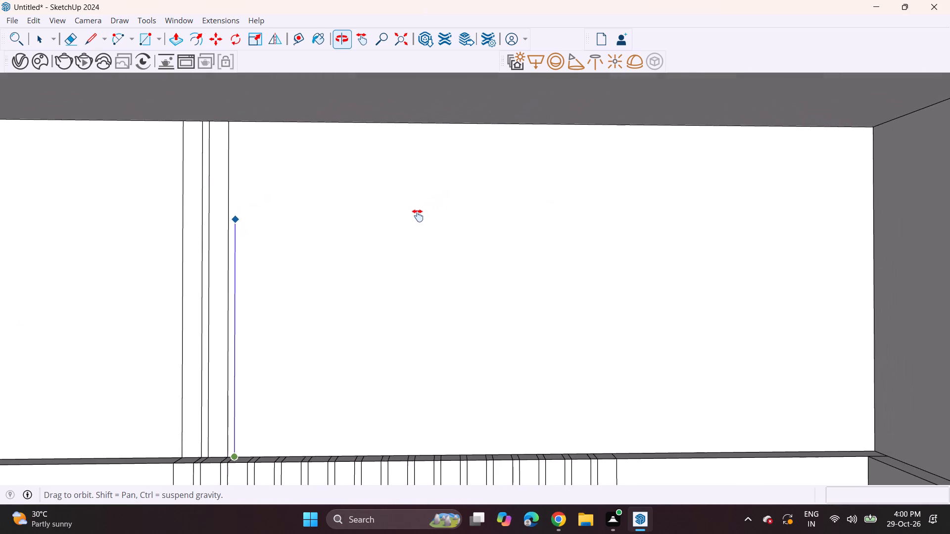
middle_drag(418, 216, 461, 206)
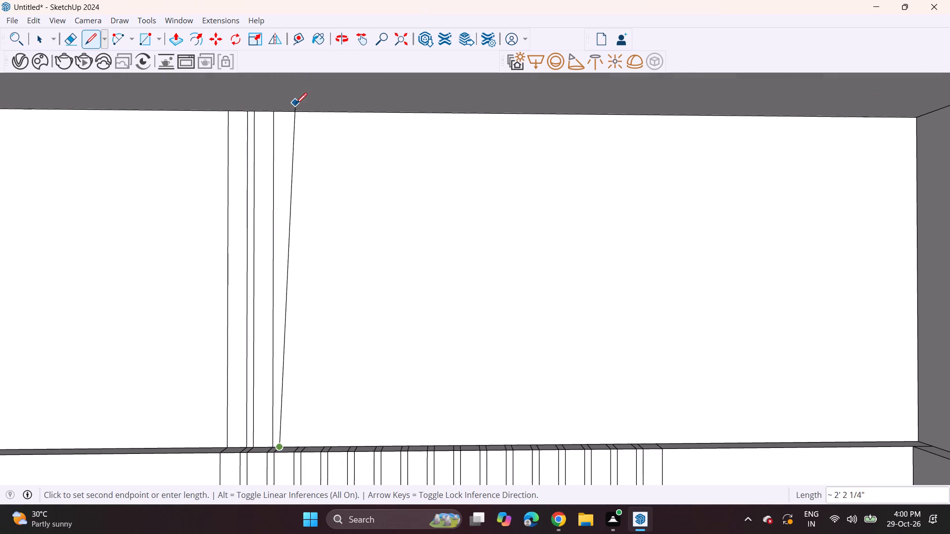
click(282, 111)
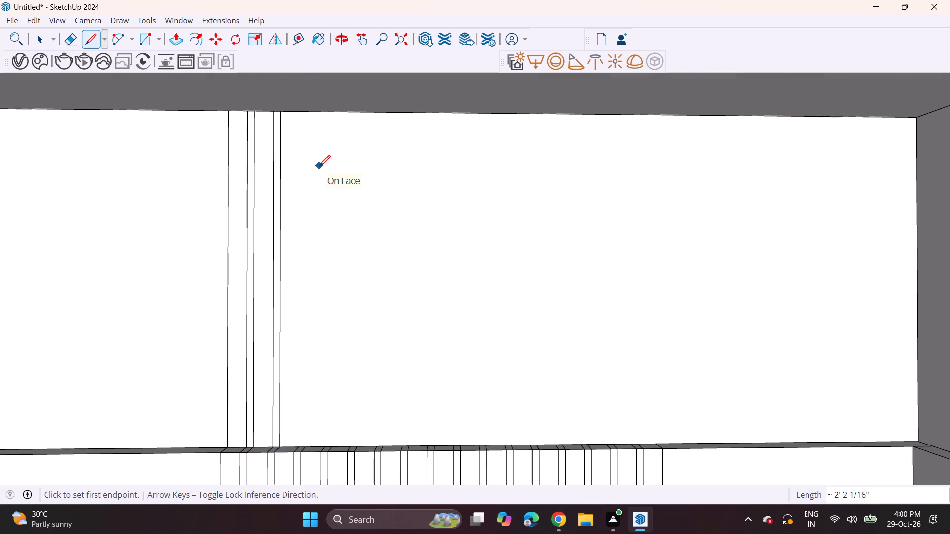
Draw two vertical lines about 2' 2 1/16" long from the third strip line pair's back endpoints up to the ceiling.
scroll(319, 228, down, 2)
middle_drag(311, 260, 309, 316)
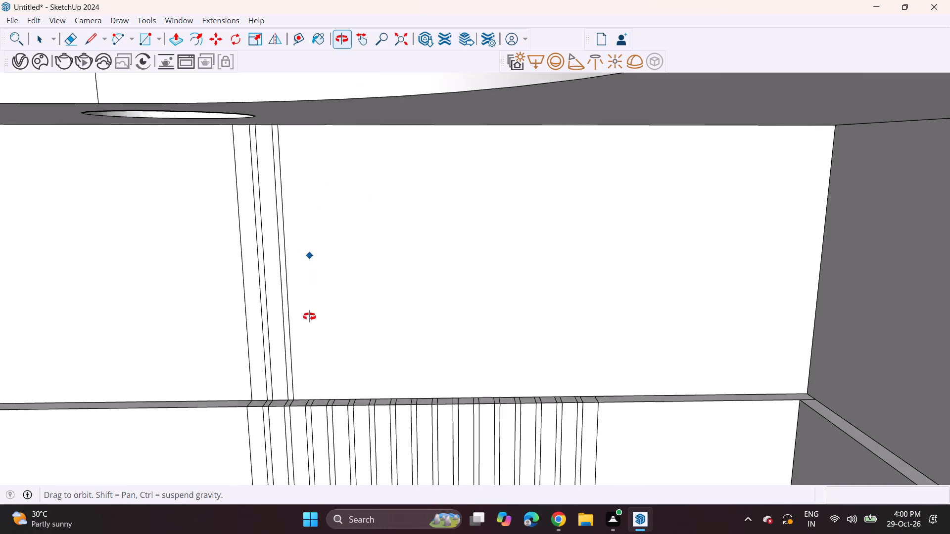
middle_drag(309, 316, 309, 317)
scroll(309, 363, up, 4)
click(311, 413)
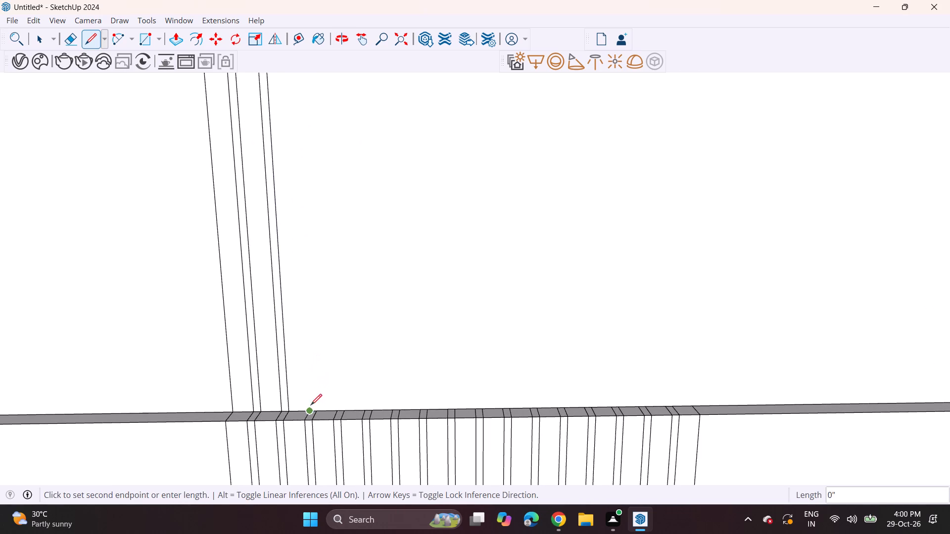
scroll(319, 152, down, 1)
shift+middle_drag(325, 163, 323, 163)
shift+scroll(330, 173, down, 1)
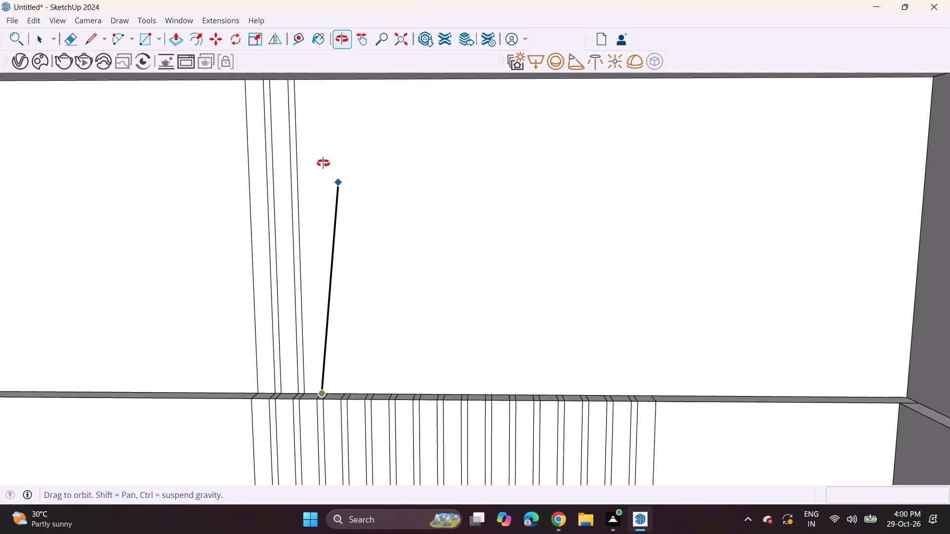
shift+middle_drag(323, 163, 315, 141)
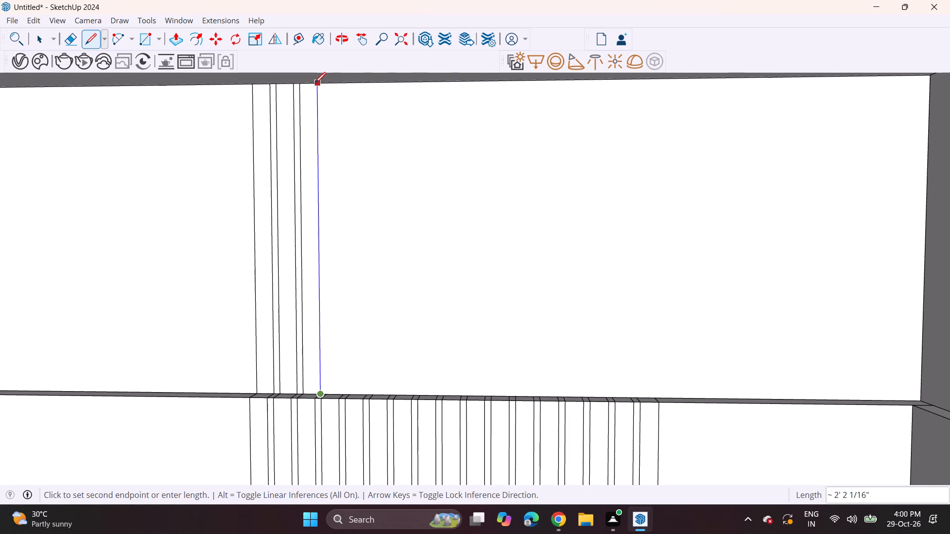
click(316, 83)
scroll(355, 319, up, 2)
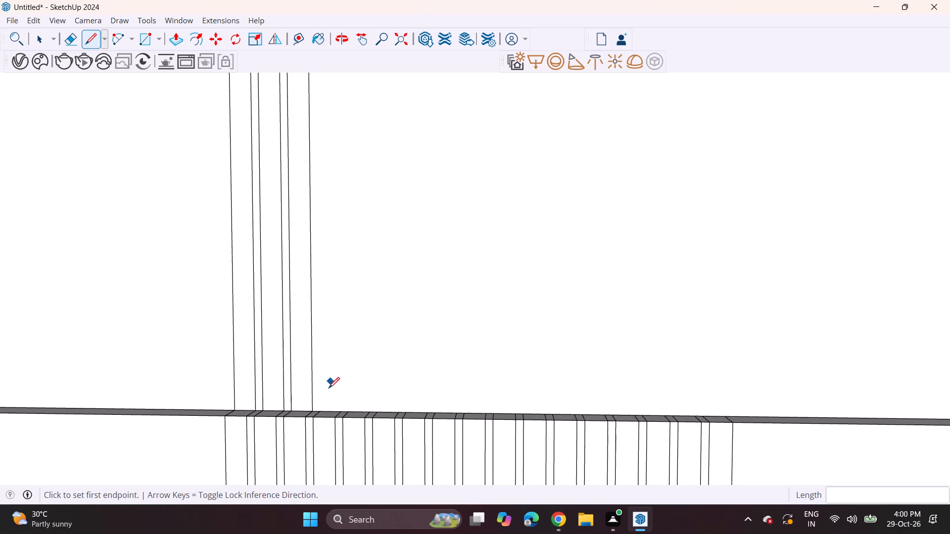
click(321, 412)
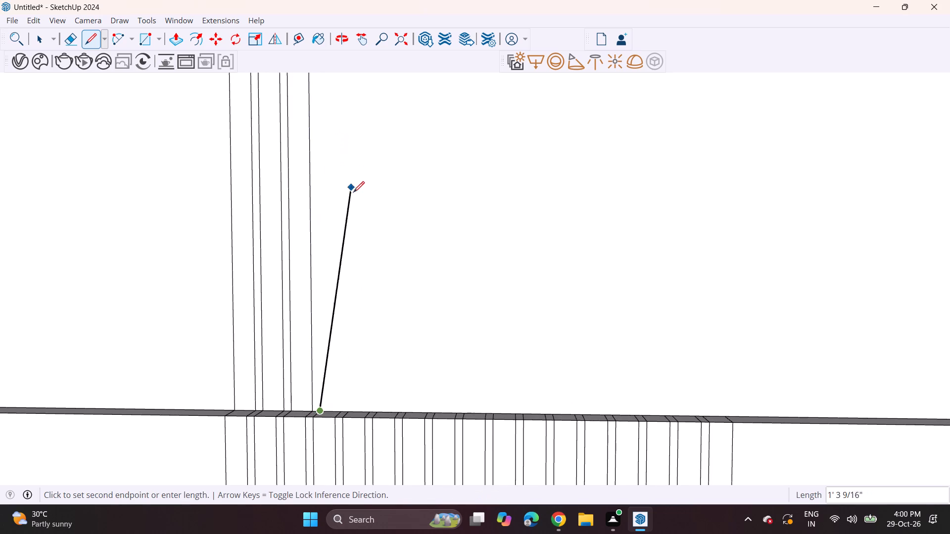
shift+scroll(354, 193, down, 2)
shift+middle_drag(339, 199, 324, 248)
scroll(324, 248, up, 1)
shift+middle_drag(322, 89, 331, 119)
click(332, 96)
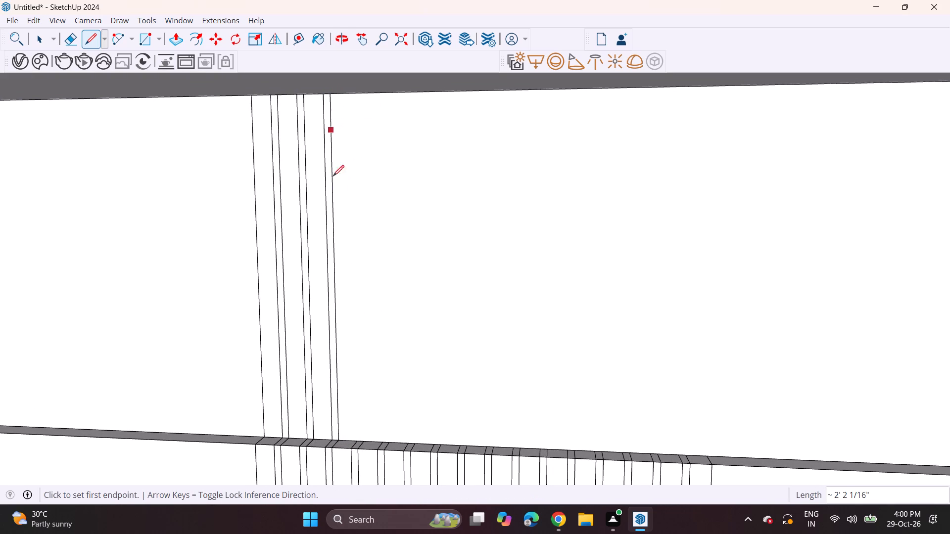
Draw a vertical line about 2' 2 1/16" long from the fourth strip line pair's first back endpoint up to the ceiling.
click(357, 439)
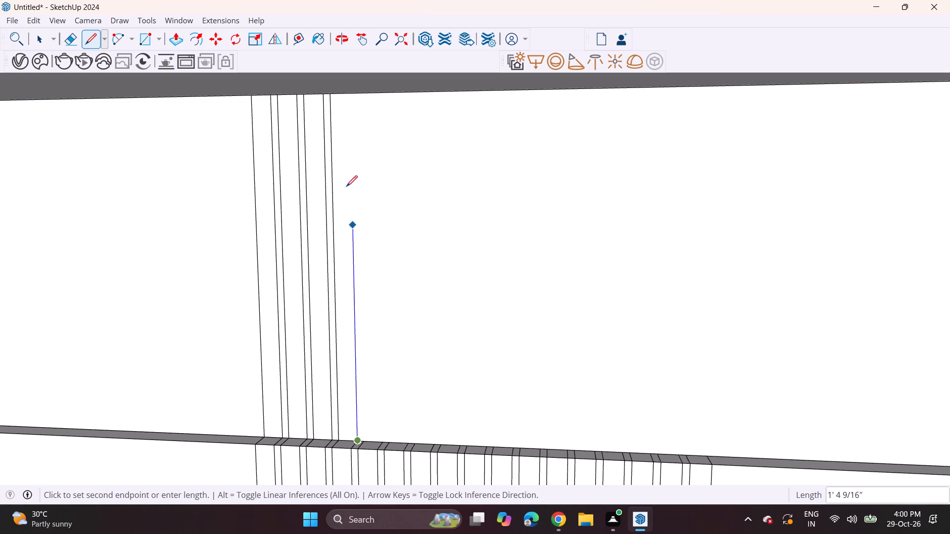
click(355, 92)
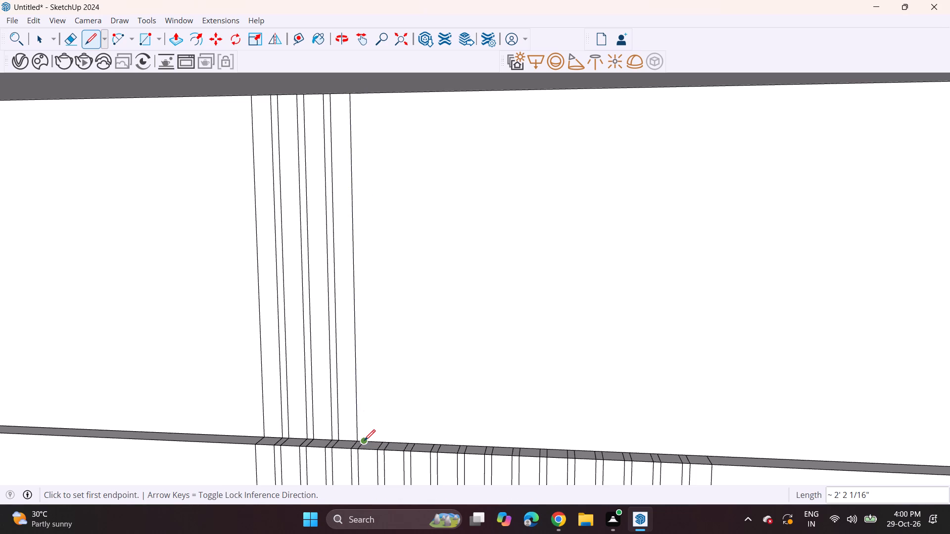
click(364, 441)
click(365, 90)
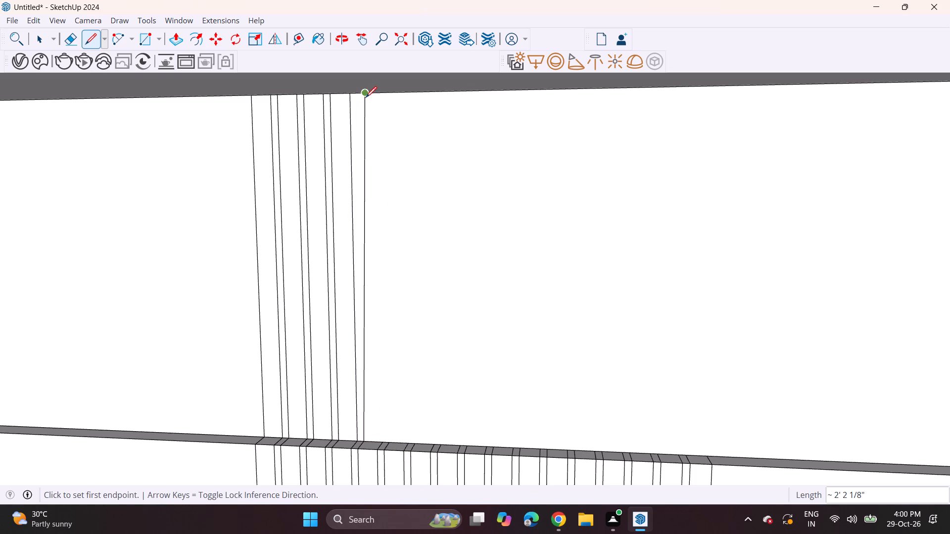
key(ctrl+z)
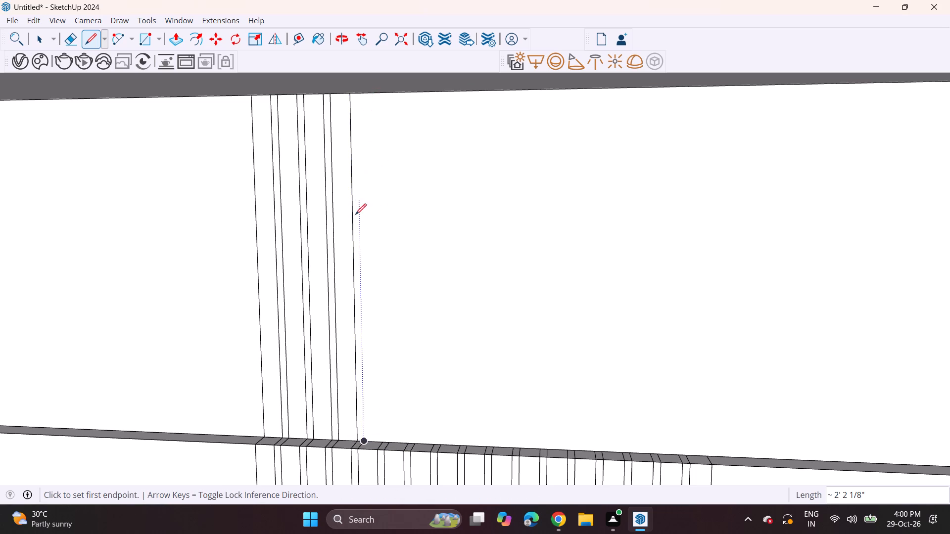
Draw vertical lines about 2' 2 1/16" long up to the ceiling from the fourth strip pair's second back endpoint and both of the fifth pair's.
click(362, 445)
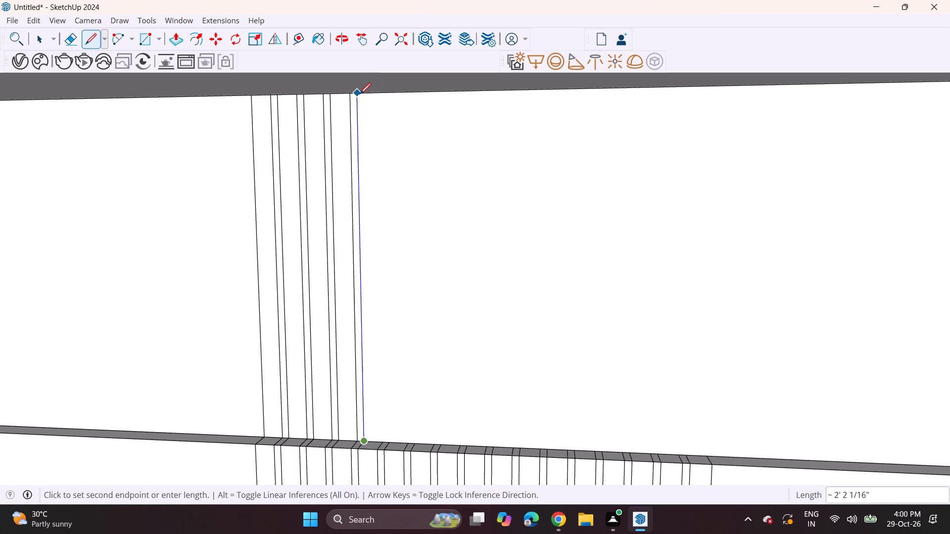
click(359, 97)
click(381, 441)
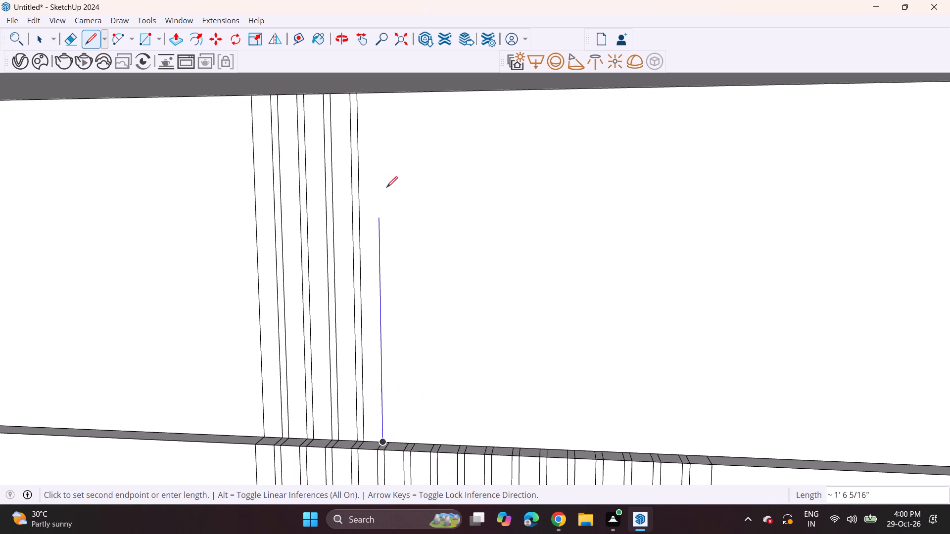
click(377, 91)
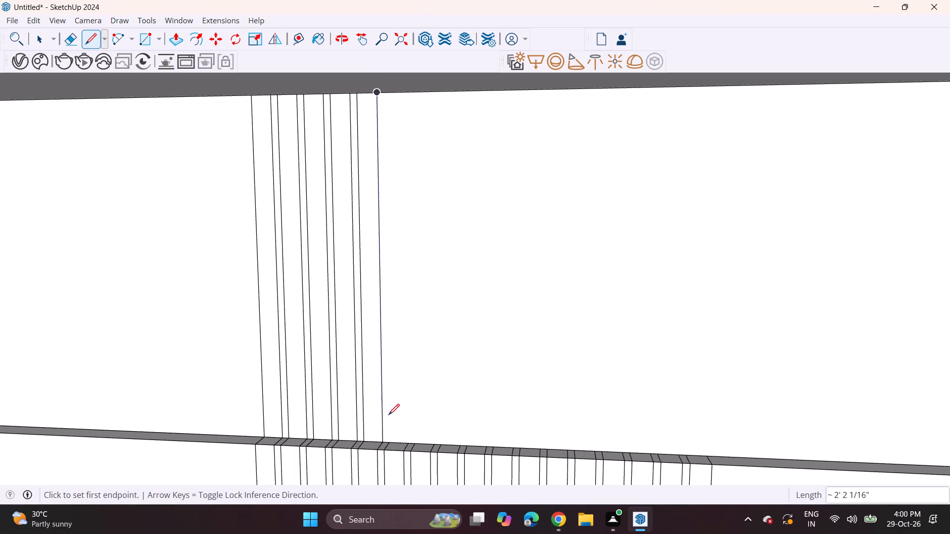
click(393, 443)
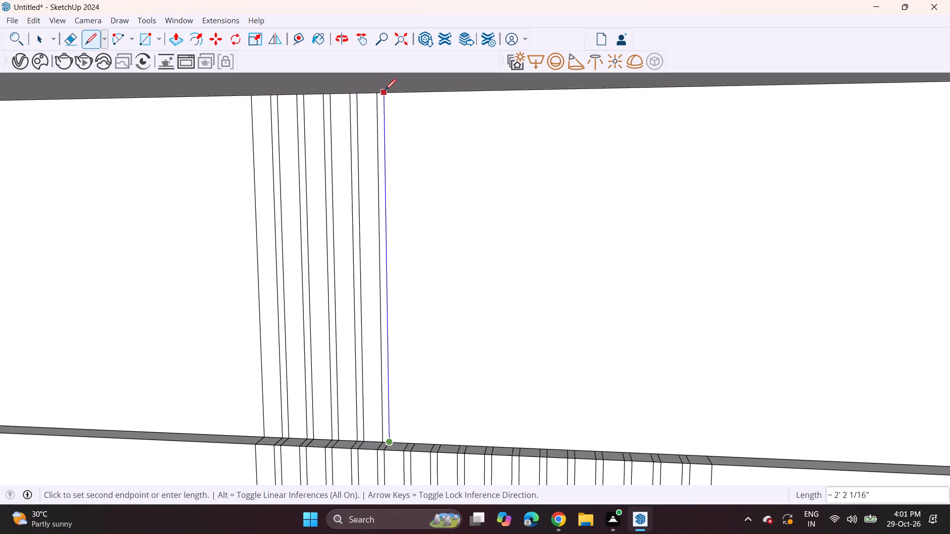
click(385, 90)
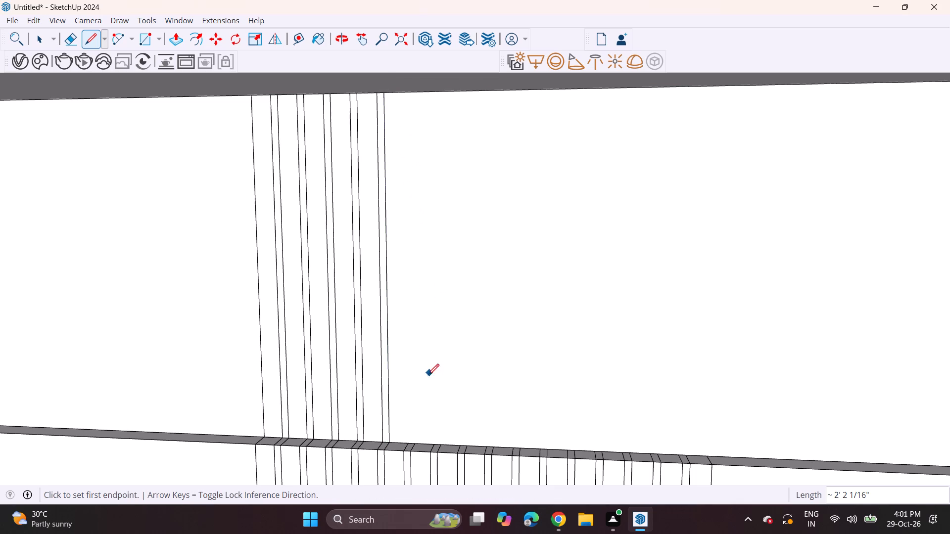
Draw four vertical lines about 2' 2 1/16" long from the sixth and seventh strip line pairs' back endpoints up to the ceiling.
click(406, 446)
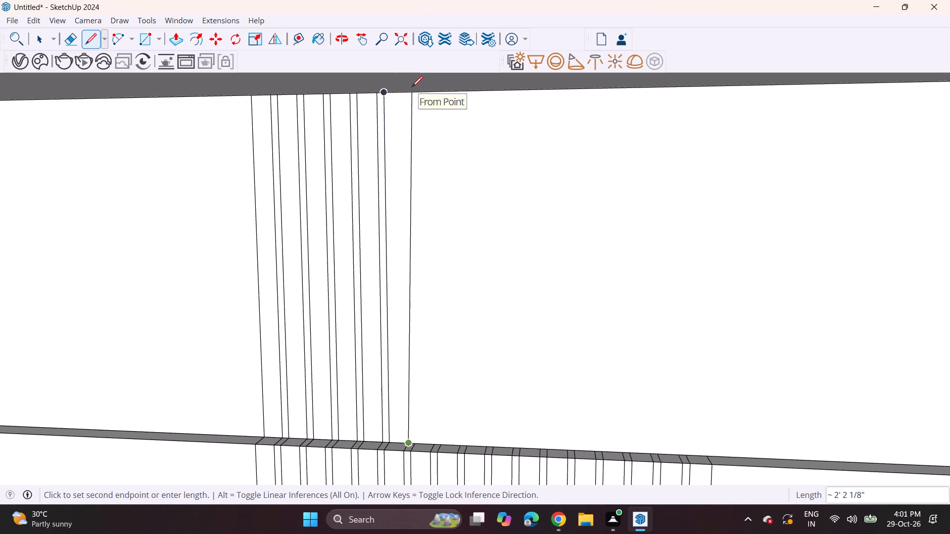
click(411, 98)
click(422, 446)
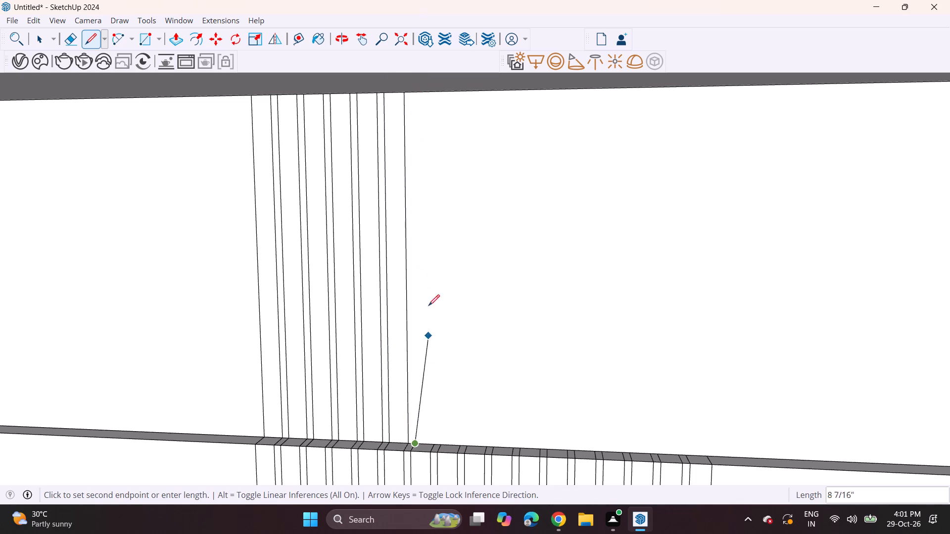
click(414, 91)
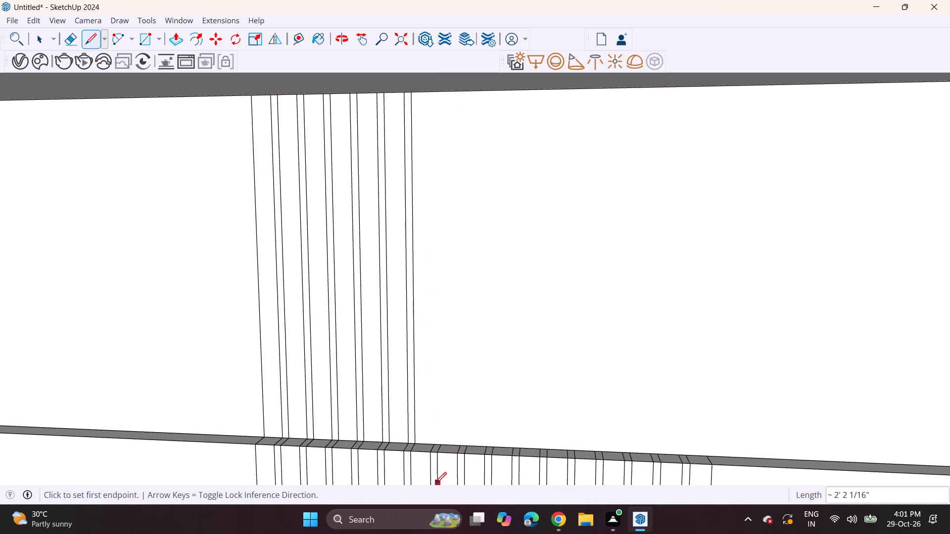
click(431, 445)
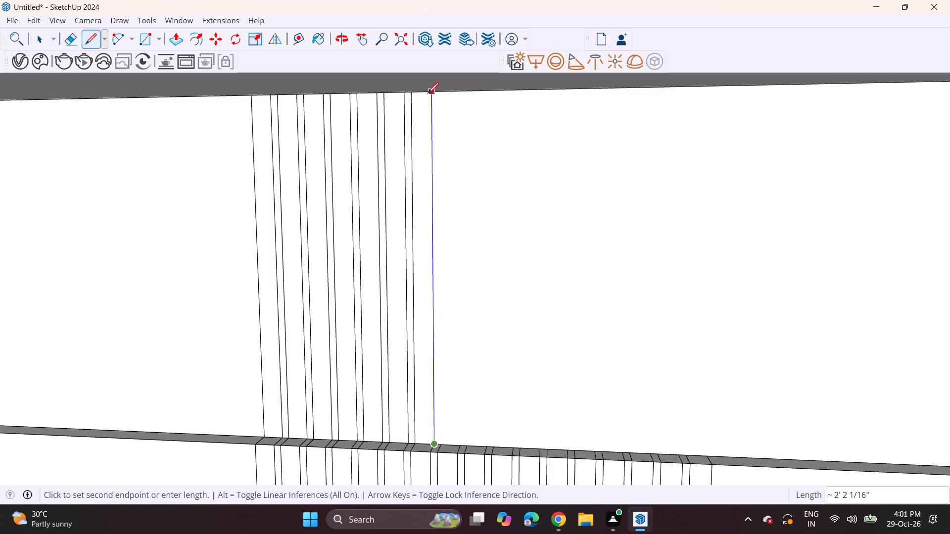
click(427, 93)
click(447, 446)
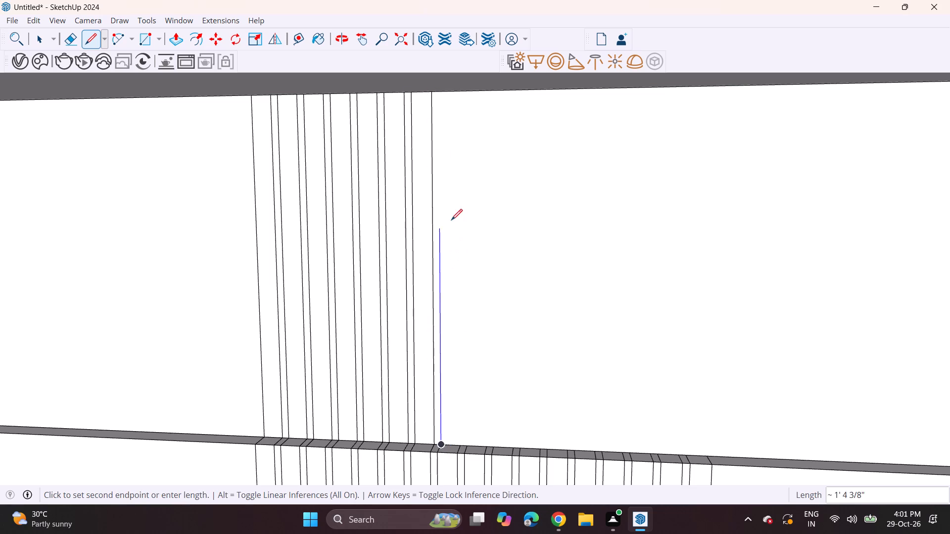
click(441, 96)
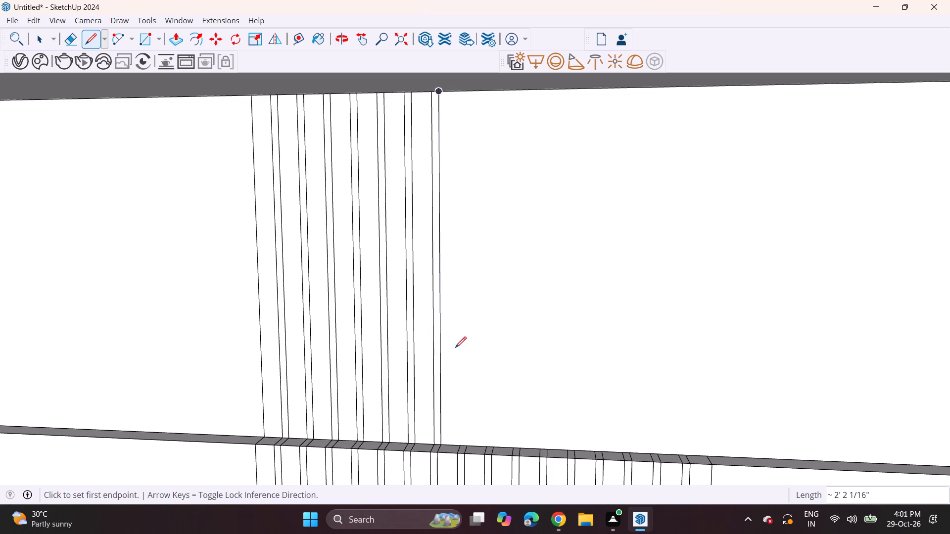
Draw four vertical lines about 2' 2 1/16" long from the eighth and ninth strip line pairs' back endpoints up to the ceiling.
click(461, 445)
click(465, 88)
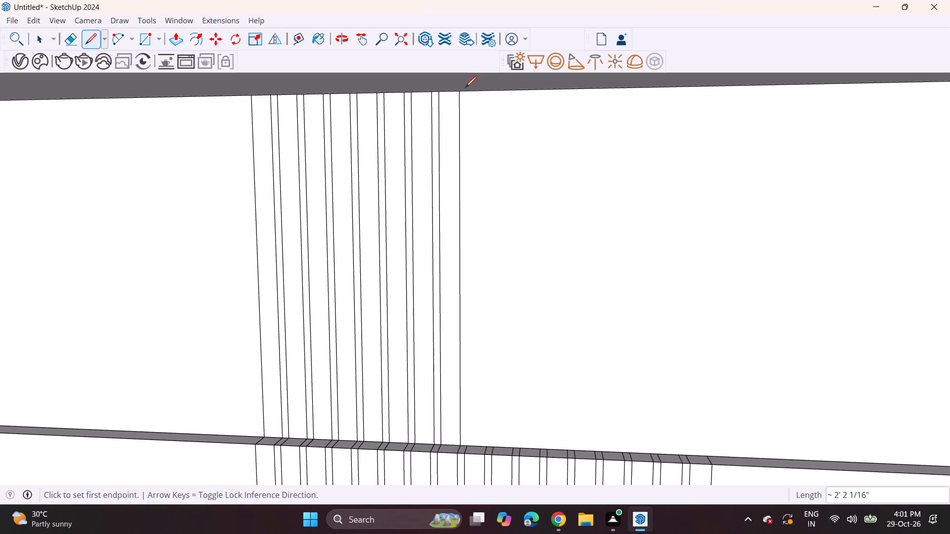
click(470, 446)
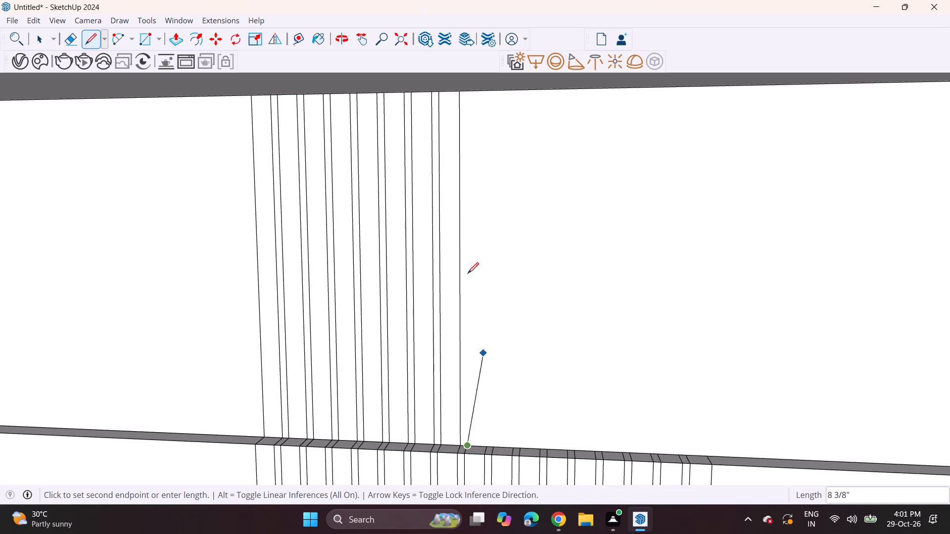
click(474, 93)
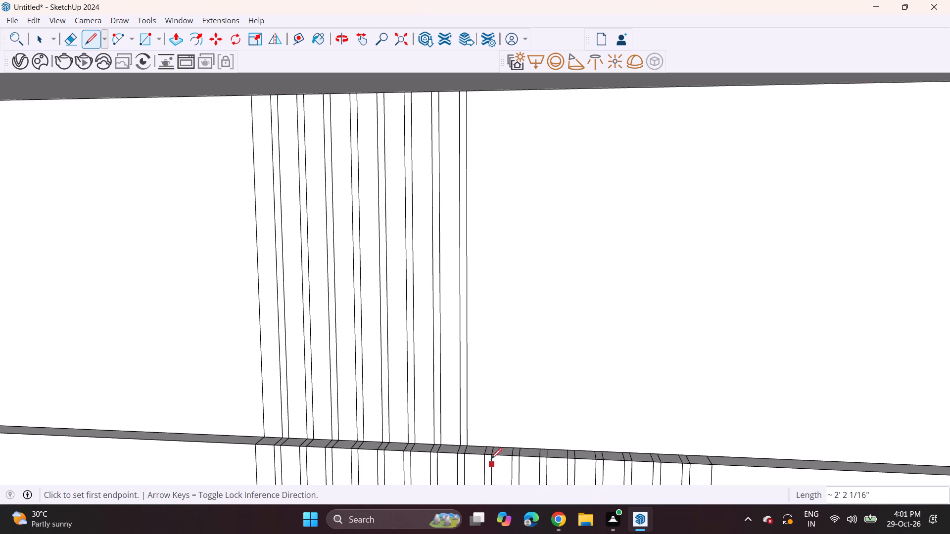
click(488, 445)
click(486, 92)
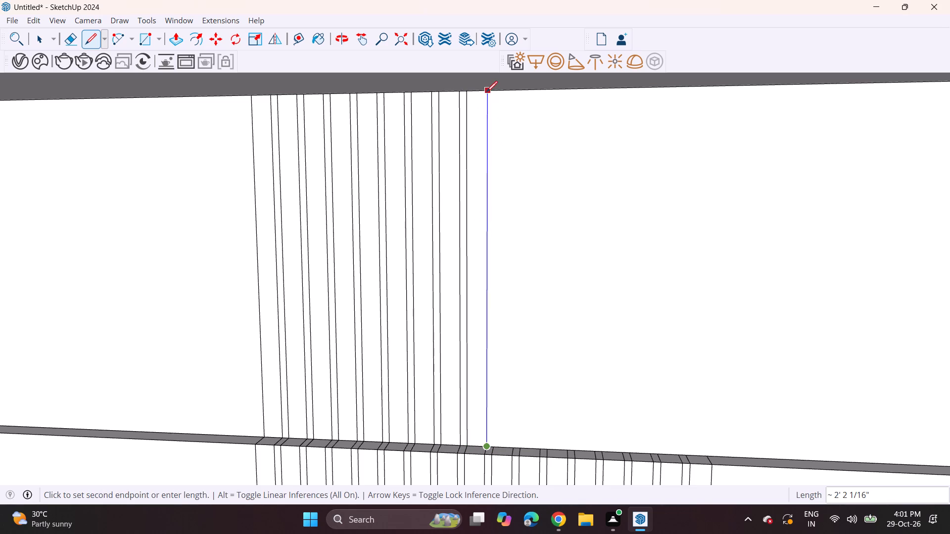
click(495, 445)
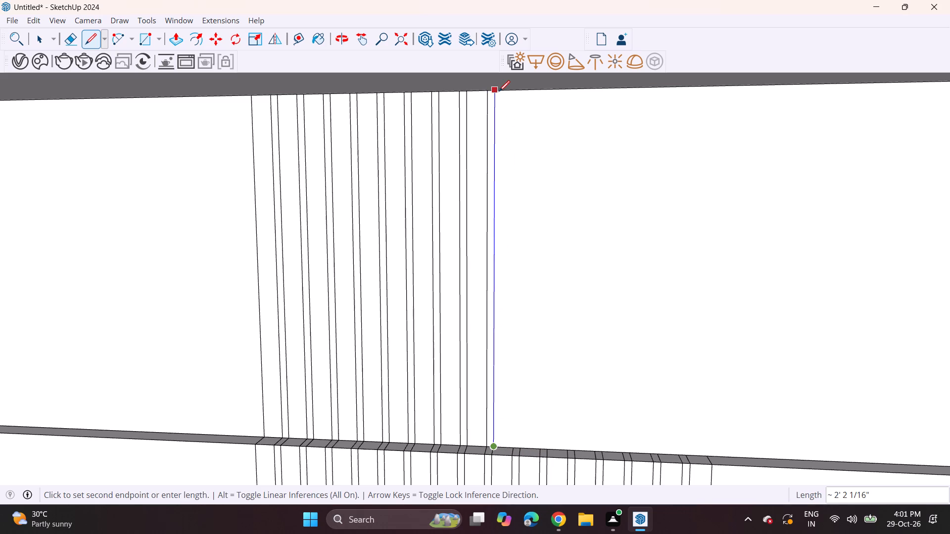
click(499, 91)
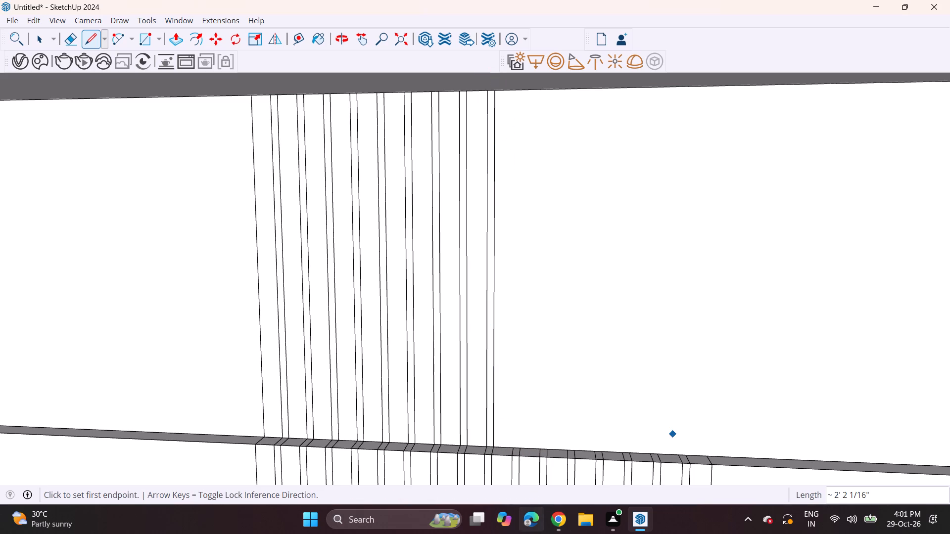
Draw four vertical lines about 2' 2 1/16" long from the tenth and eleventh strip line pairs' back endpoints up to the ceiling.
click(513, 449)
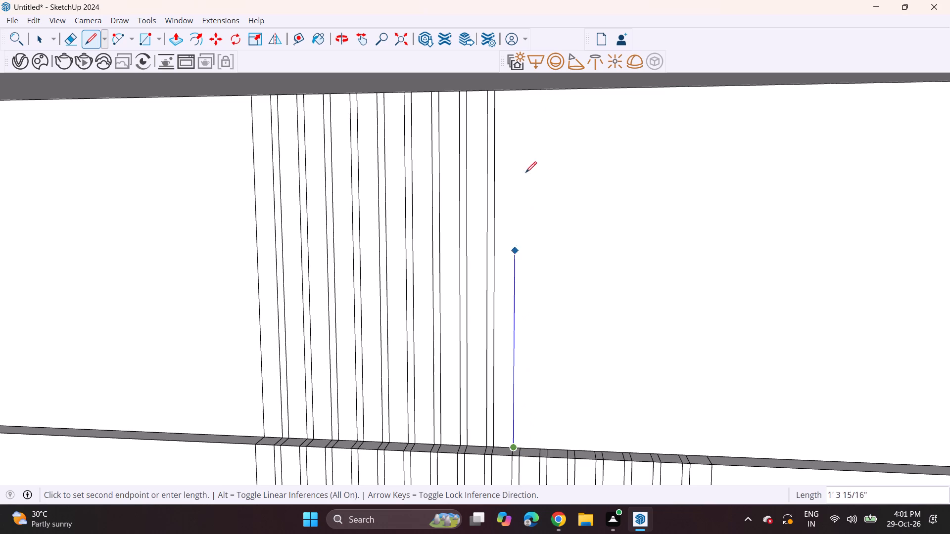
click(514, 91)
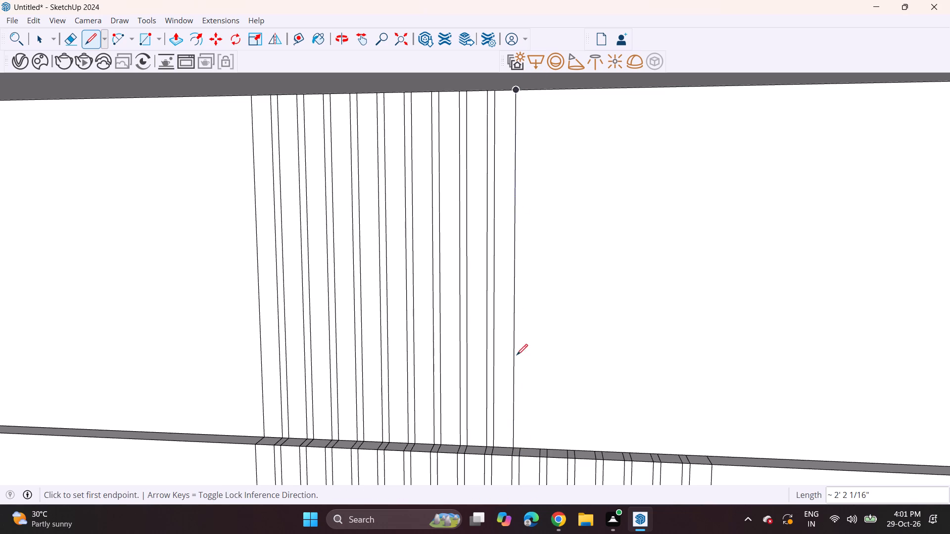
click(520, 446)
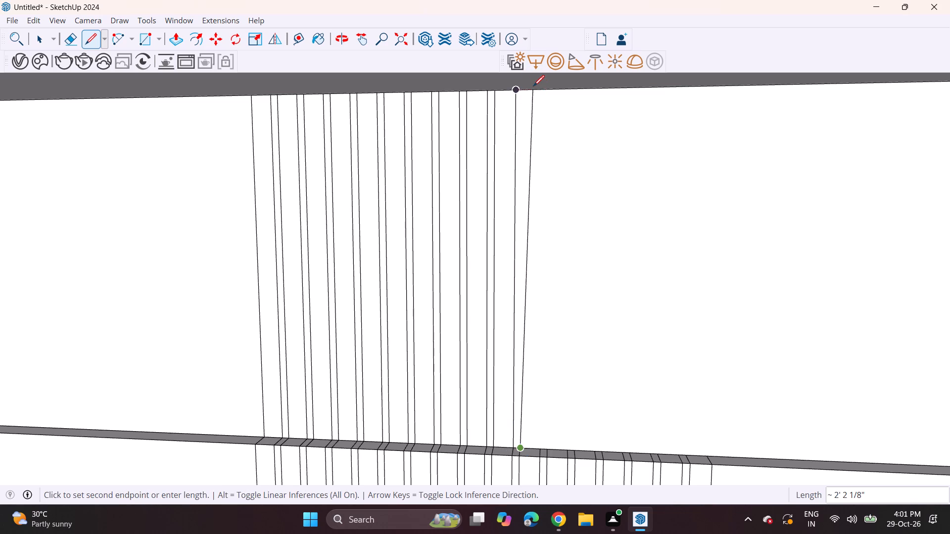
click(530, 89)
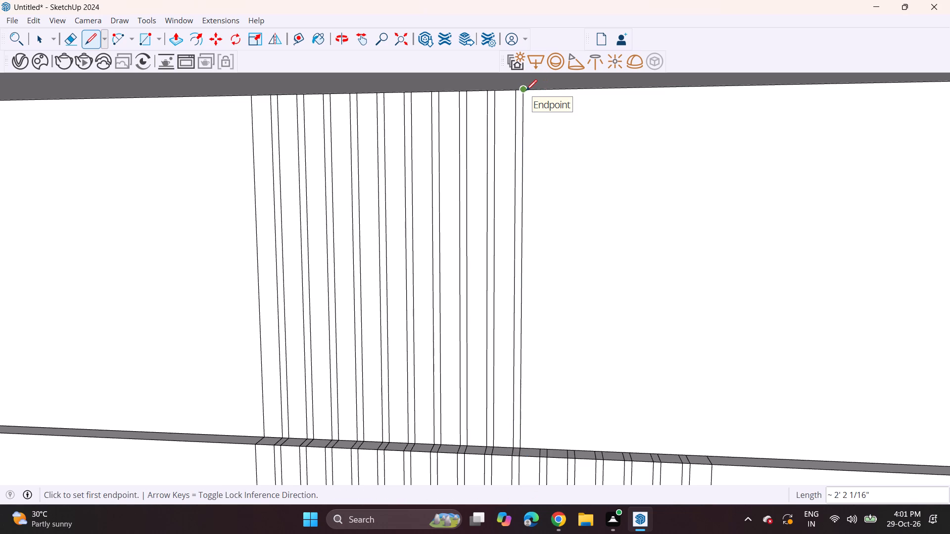
click(542, 441)
key(ctrl+z)
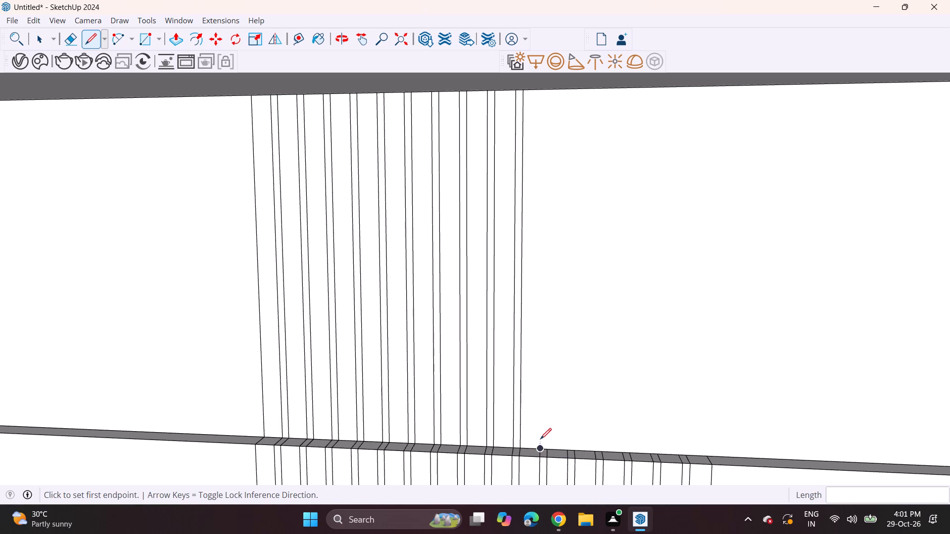
click(538, 451)
click(541, 92)
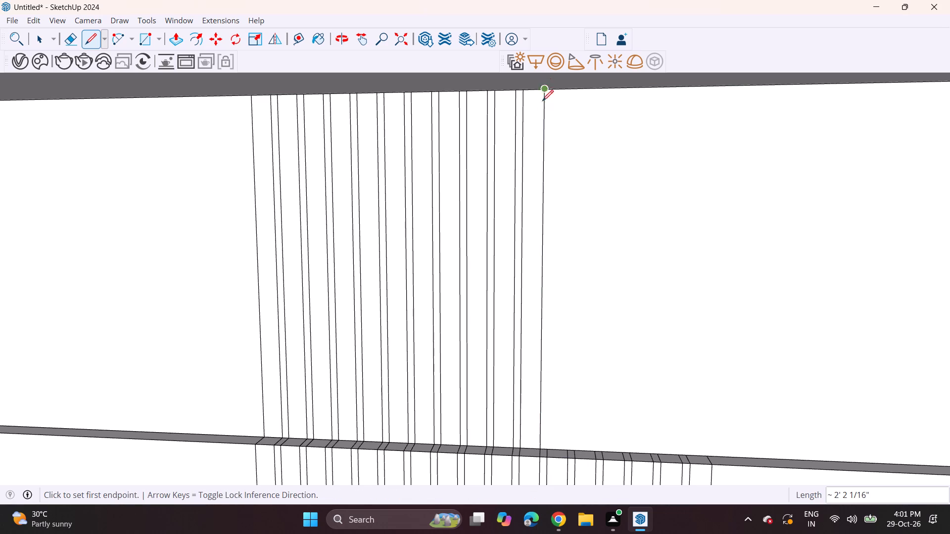
click(549, 451)
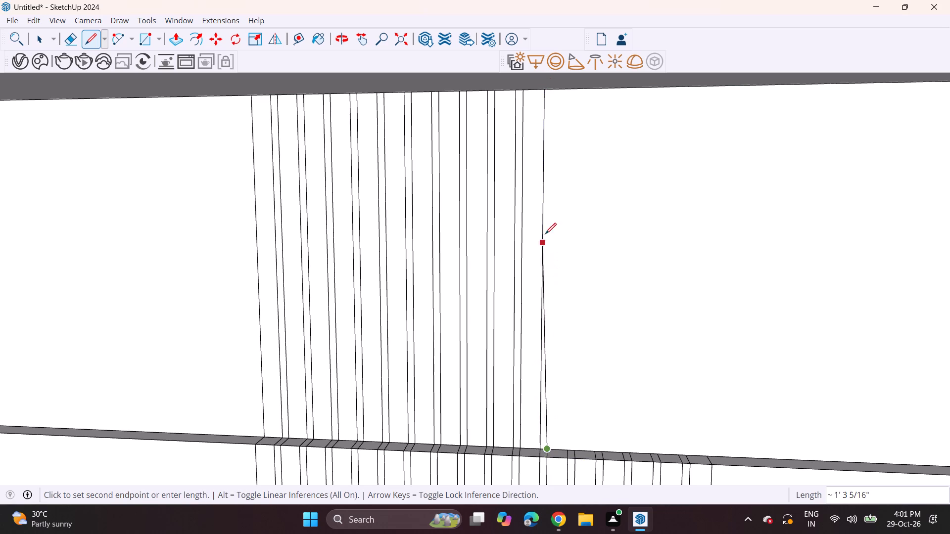
click(554, 86)
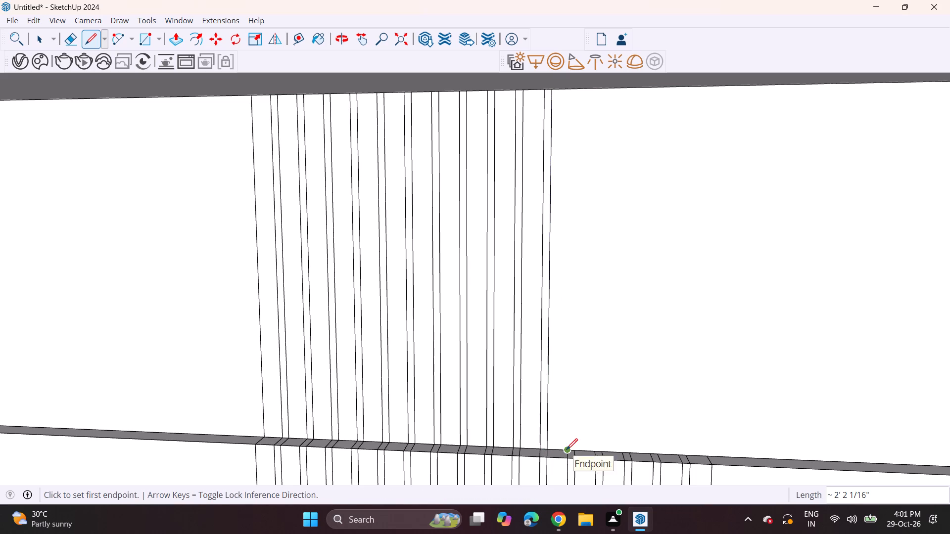
Draw four vertical lines about 2' 2 1/16" long from the twelfth and thirteenth strip line pairs' back endpoints up to the ceiling.
click(567, 449)
click(577, 92)
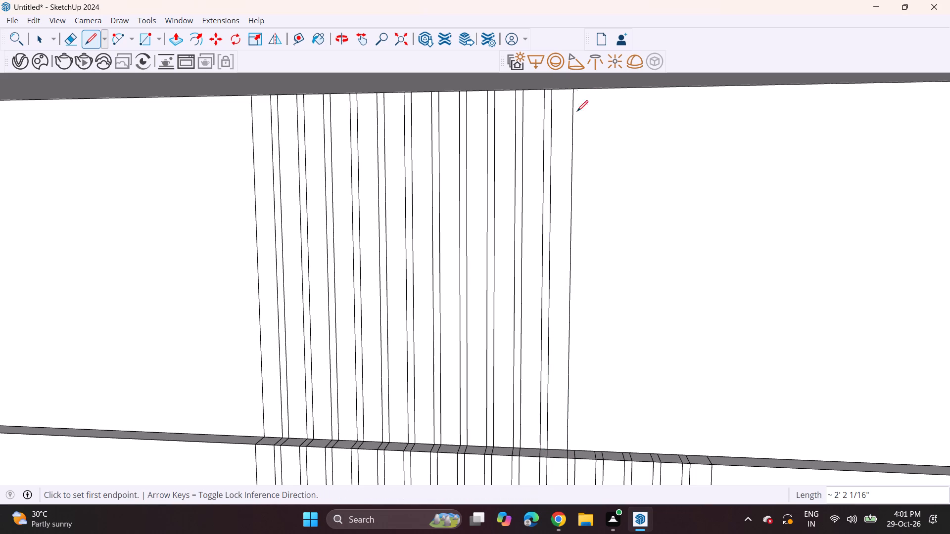
click(574, 454)
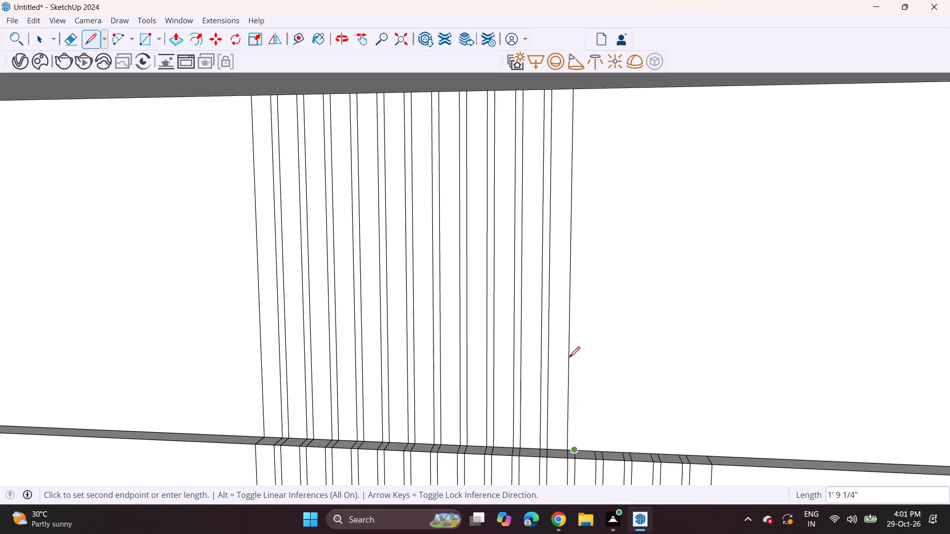
click(584, 90)
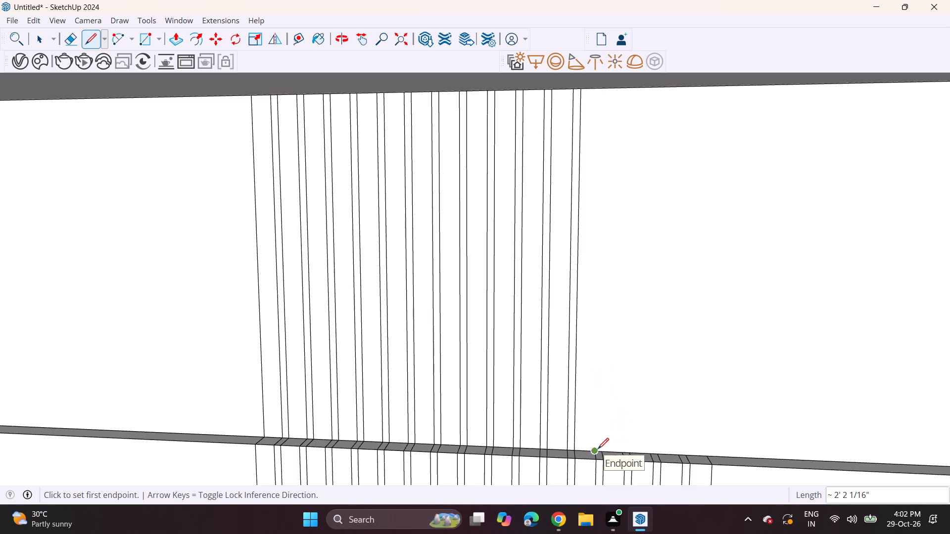
click(598, 449)
click(606, 89)
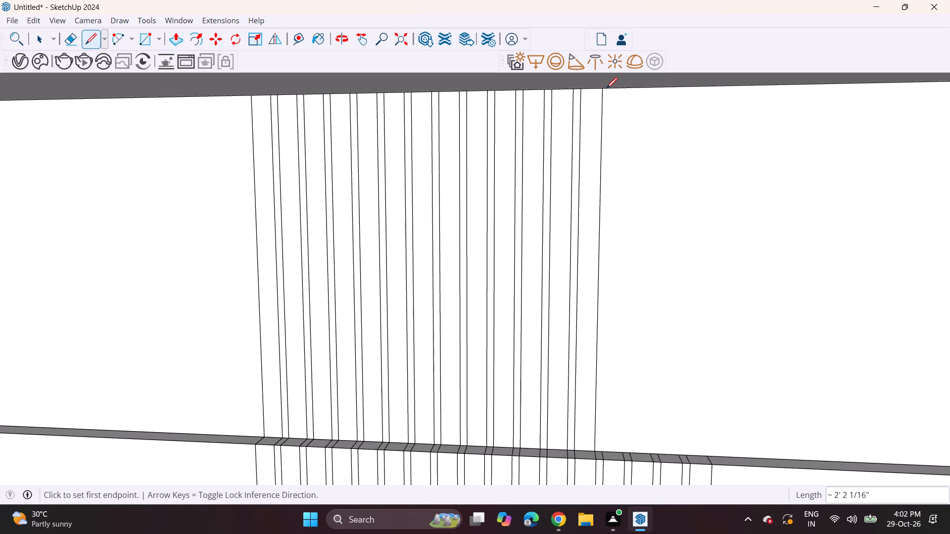
click(600, 448)
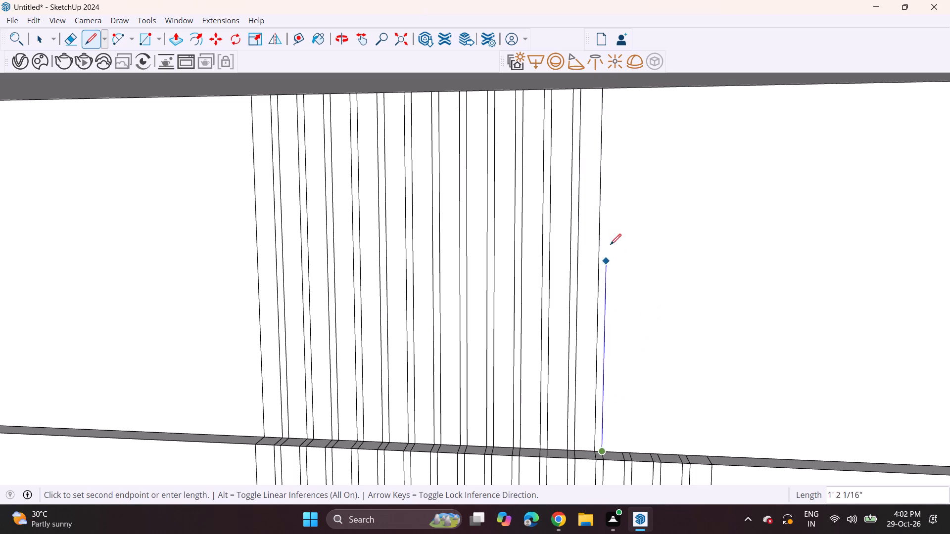
click(611, 89)
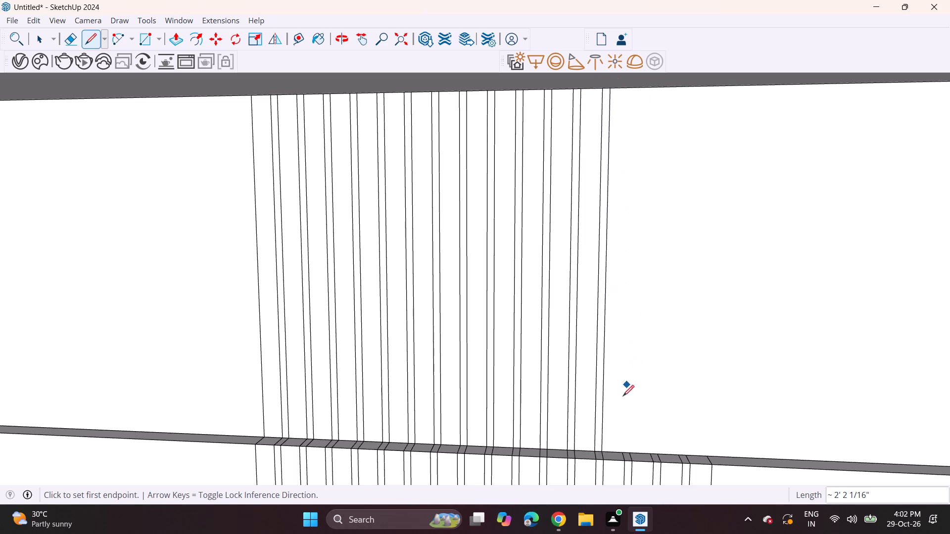
Draw four vertical lines about 2' 2 1/16" long from the fourteenth and fifteenth strip line pairs' back endpoints up to the ceiling.
click(622, 454)
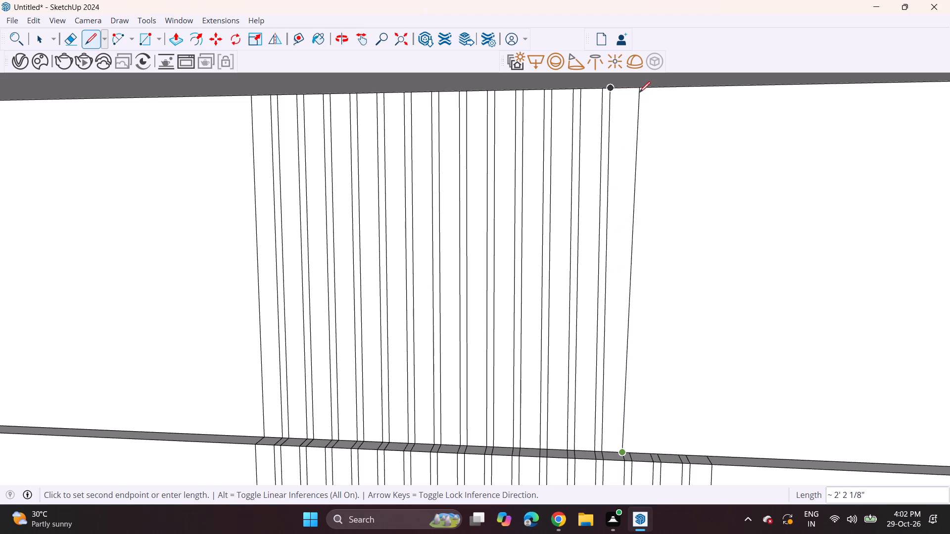
click(630, 89)
click(631, 455)
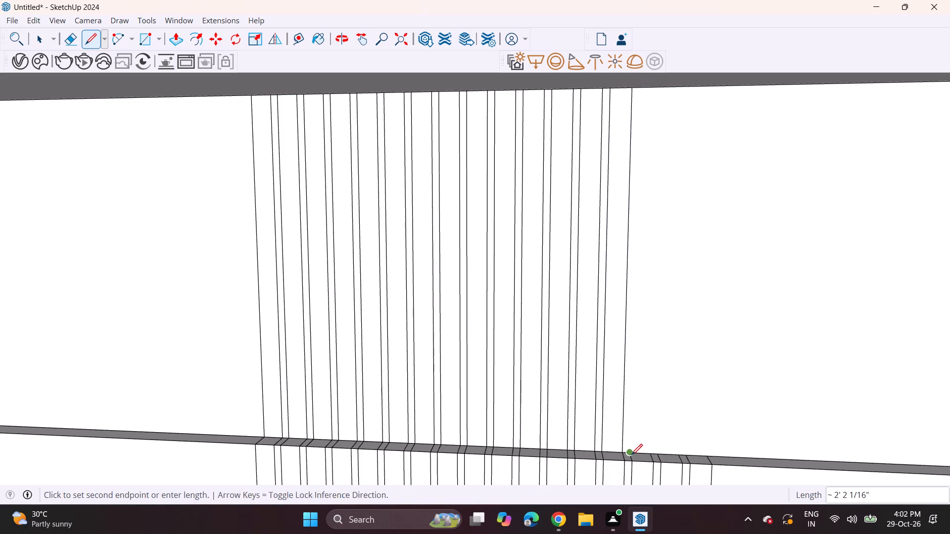
click(643, 90)
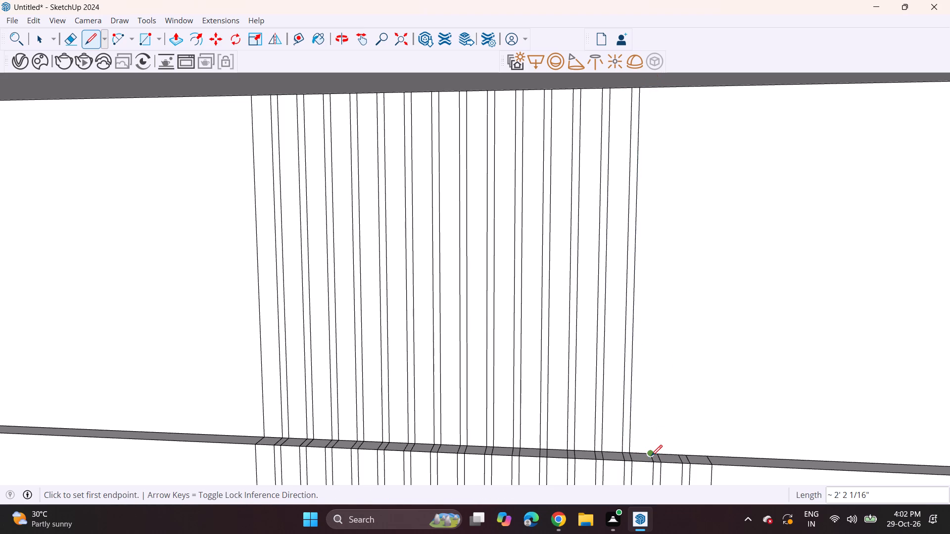
click(651, 456)
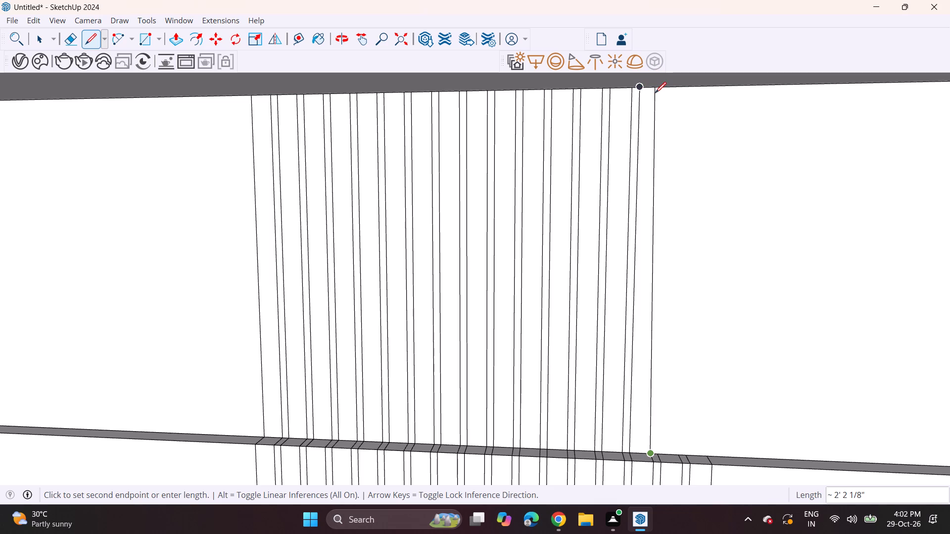
click(664, 87)
click(657, 454)
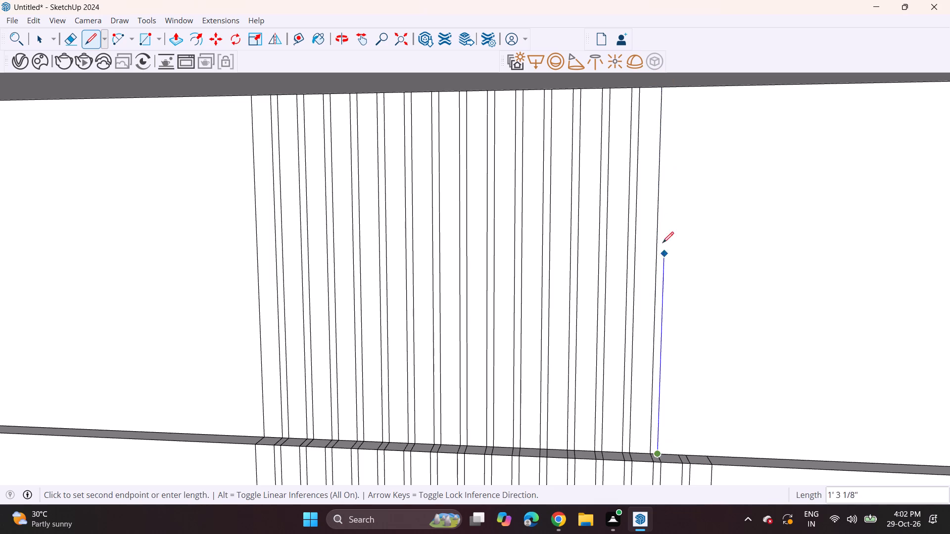
click(673, 91)
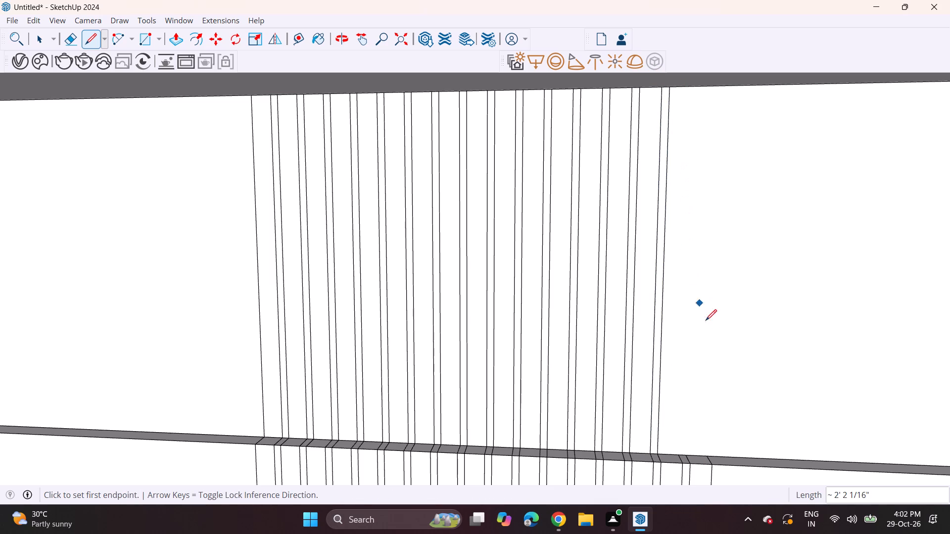
Draw three vertical lines about 2' 2 1/16" long from the sixteenth strip pair's and final single line's back endpoints up to the ceiling.
click(680, 455)
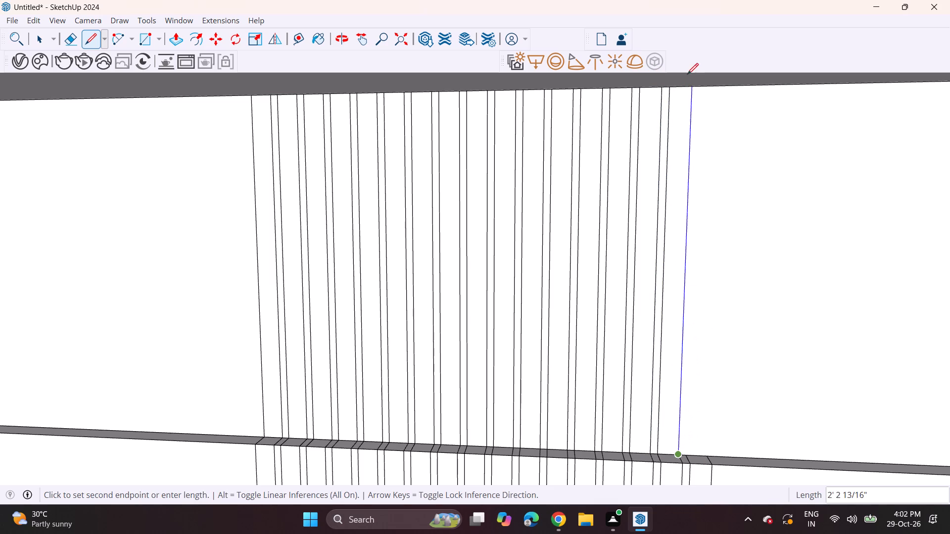
click(691, 86)
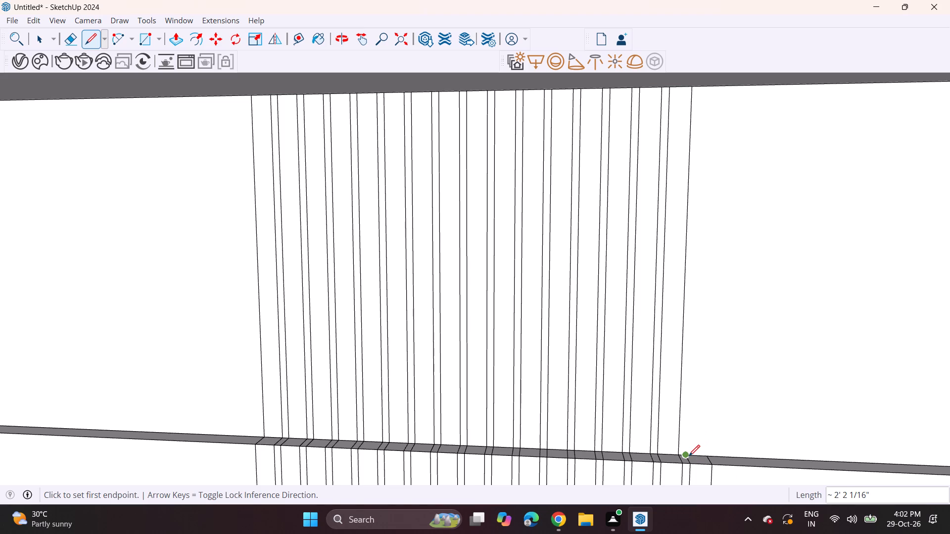
click(689, 456)
click(703, 90)
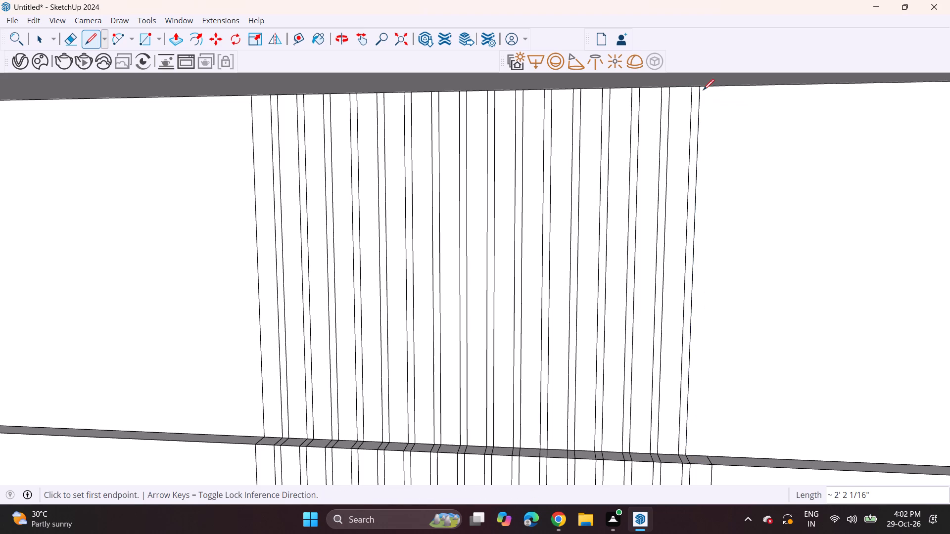
click(703, 458)
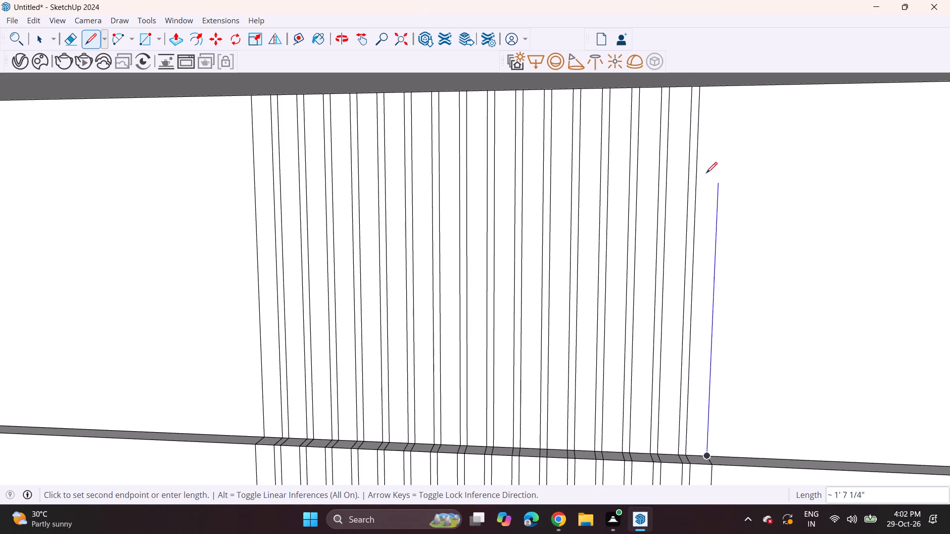
click(721, 84)
Push the first narrow vertical strip on the raised wall panel inward 13/16" to form a groove.
scroll(640, 287, down, 2)
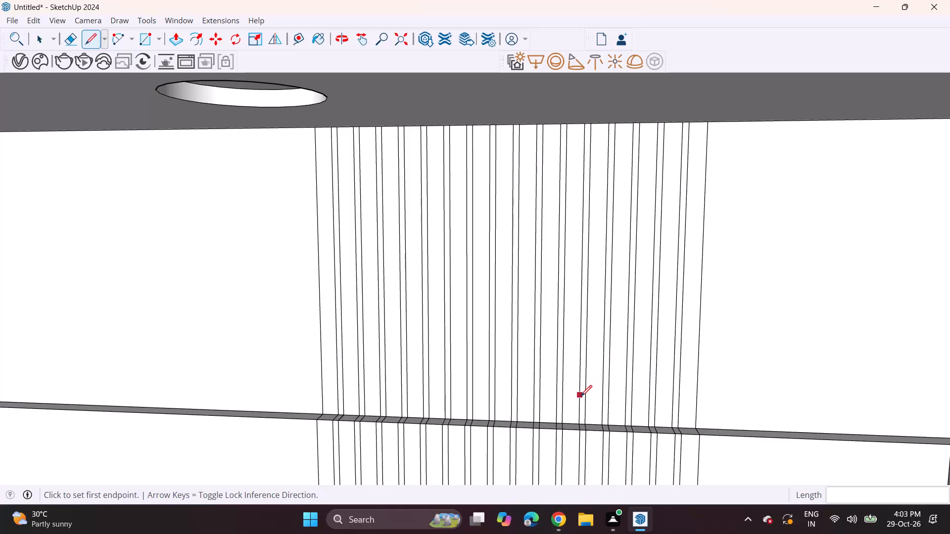
key(space)
scroll(317, 463, down, 5)
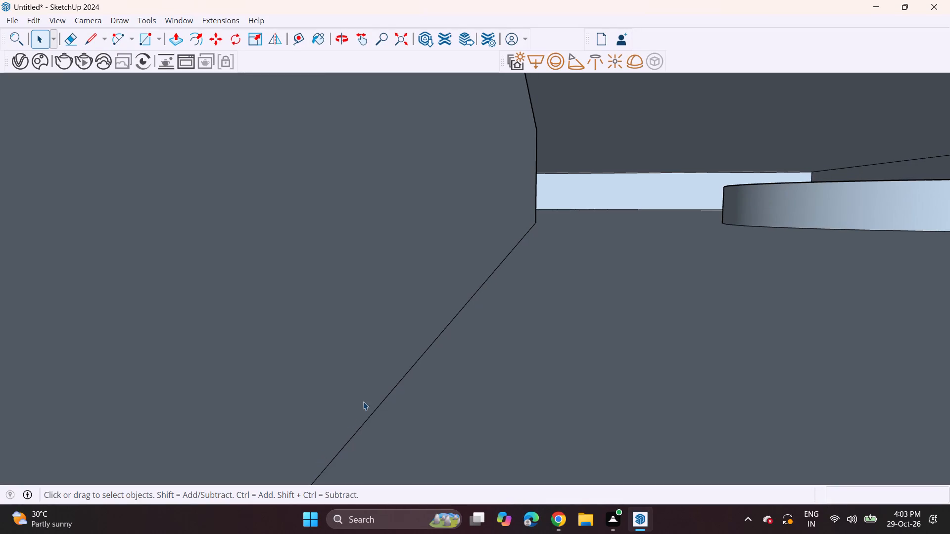
middle_drag(358, 408, 574, 134)
middle_drag(494, 316, 706, 62)
scroll(553, 230, down, 5)
middle_drag(471, 316, 522, 307)
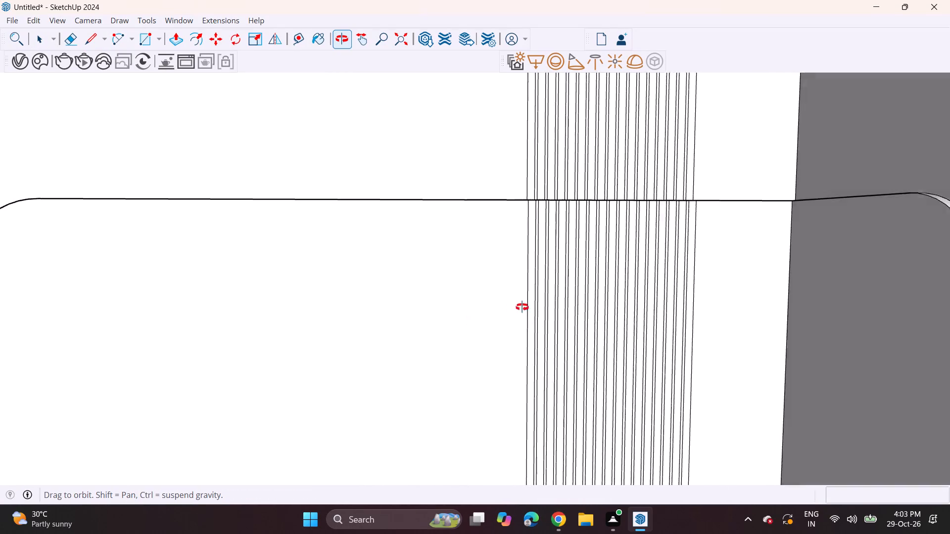
middle_drag(522, 307, 639, 356)
scroll(635, 215, up, 1)
scroll(634, 211, down, 1)
scroll(633, 207, up, 1)
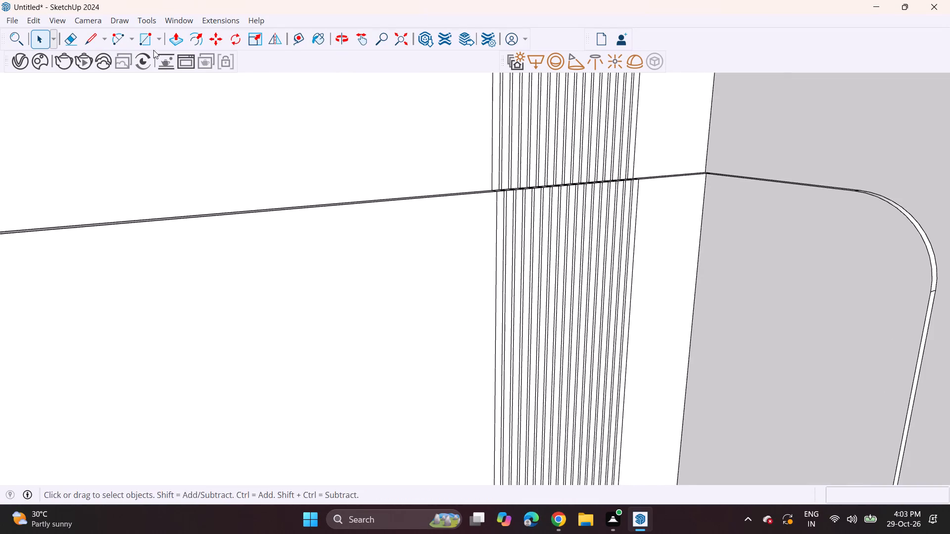
click(182, 37)
scroll(478, 218, up, 6)
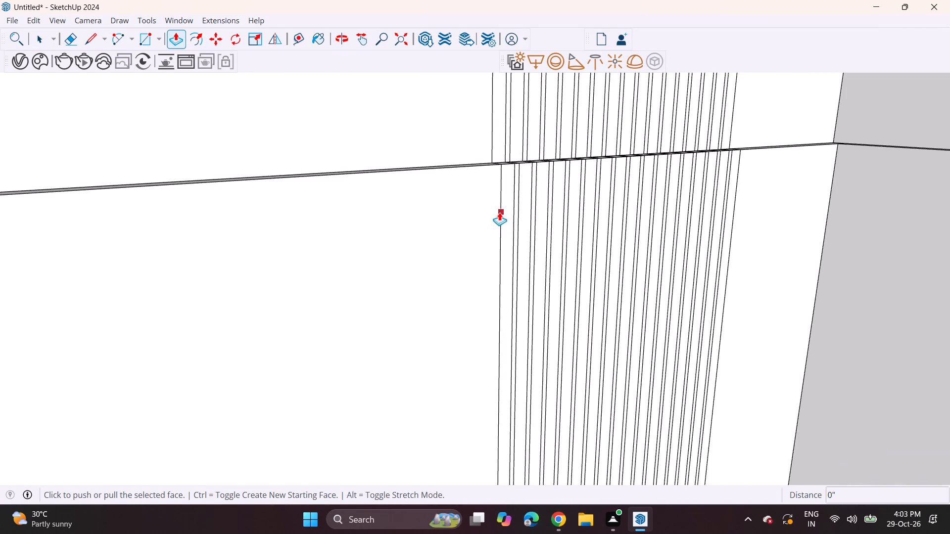
middle_drag(488, 211, 414, 207)
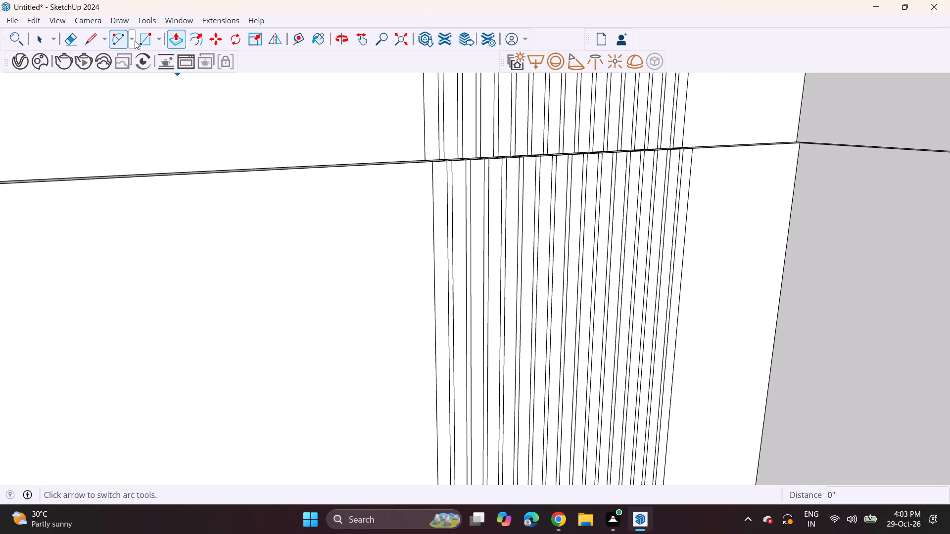
click(173, 42)
middle_drag(482, 234, 469, 231)
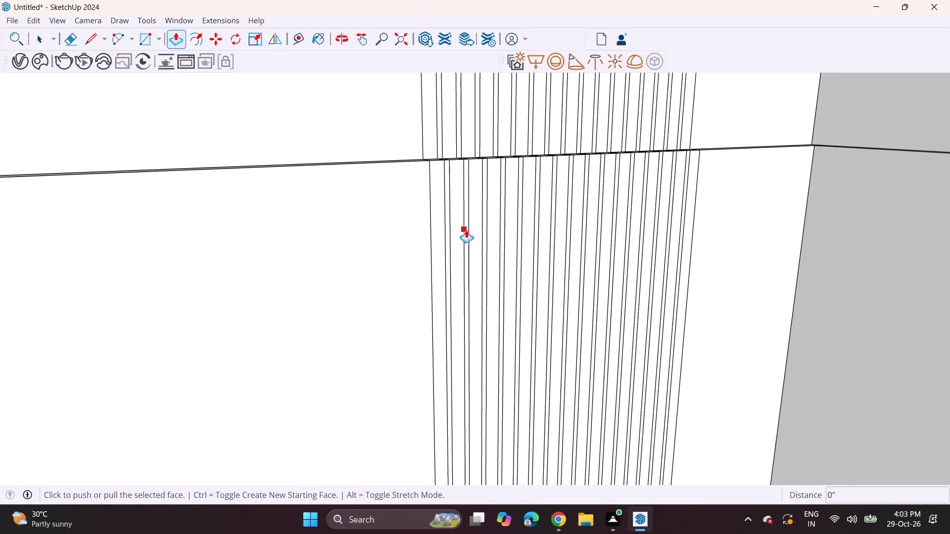
scroll(466, 229, up, 3)
shift+middle_drag(473, 218, 414, 356)
scroll(393, 349, up, 4)
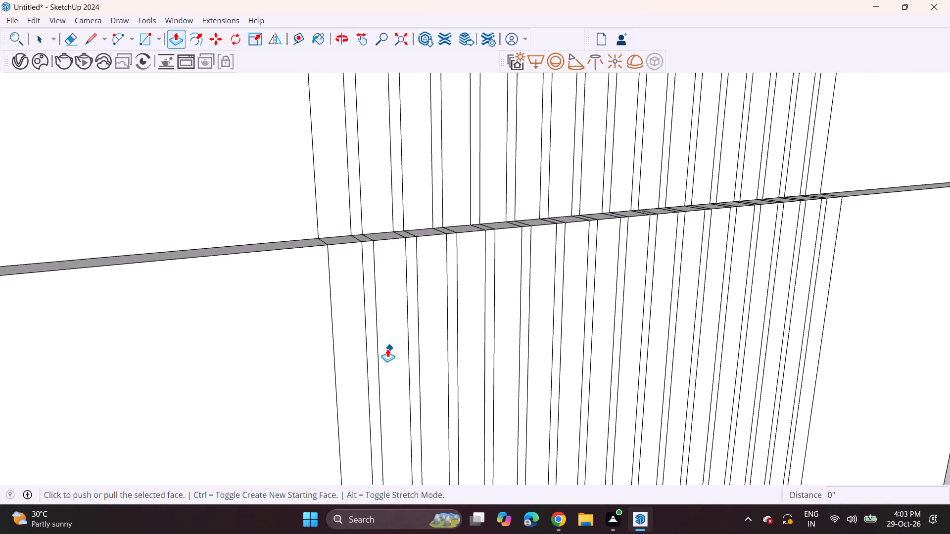
key(Escape)
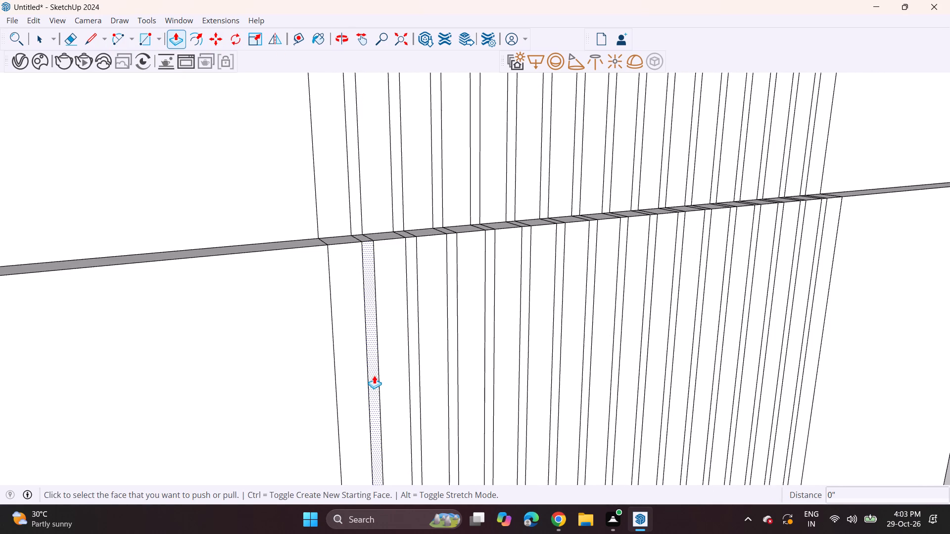
click(374, 375)
click(370, 369)
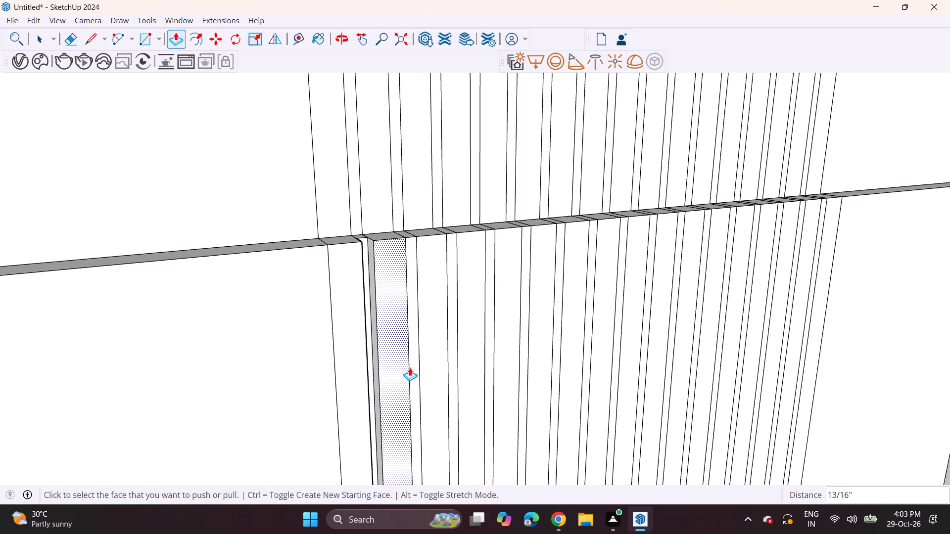
Push the second through eighth narrow strips on the raised wall panel inward by the same 13/16".
double_click(413, 368)
double_click(456, 367)
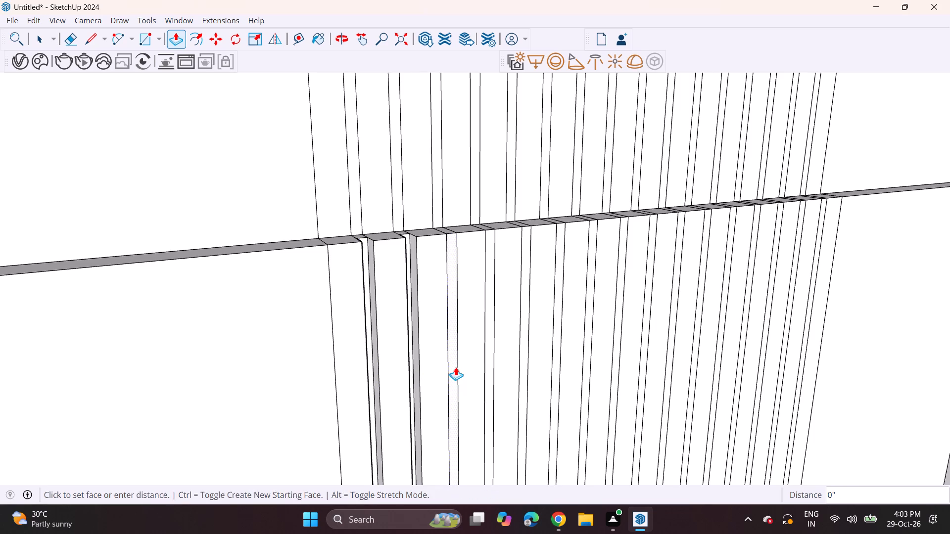
double_click(492, 367)
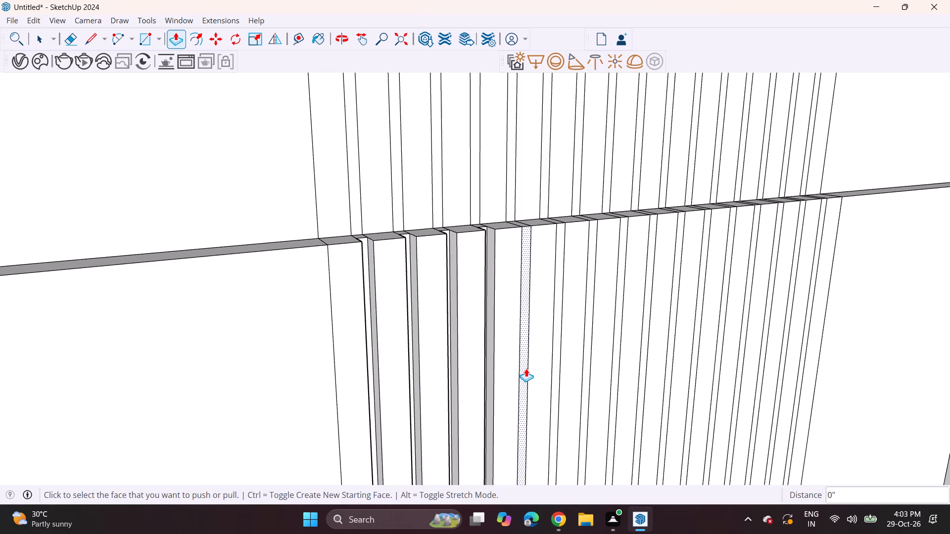
double_click(526, 368)
double_click(556, 369)
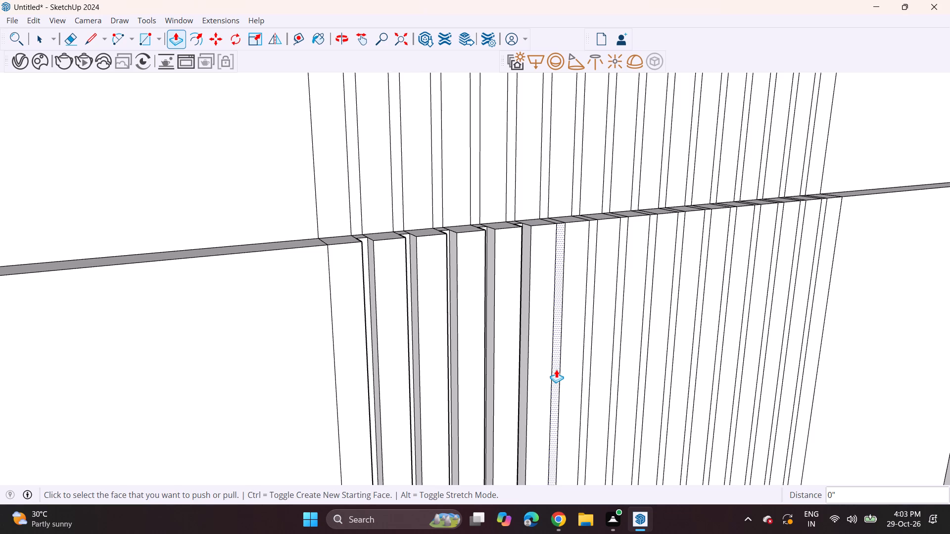
double_click(584, 372)
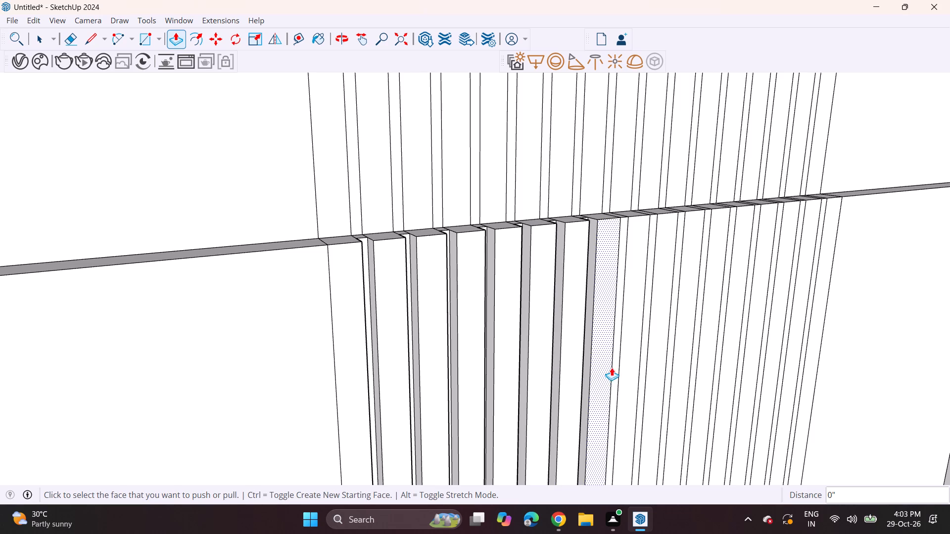
double_click(615, 368)
Push the ninth through fourteenth narrow strips on the raised wall panel inward by the same 13/16".
double_click(642, 369)
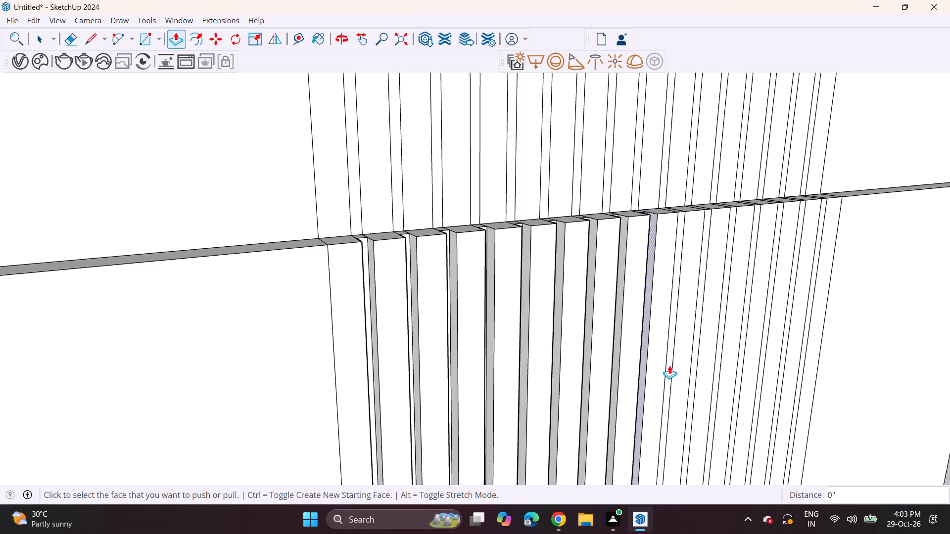
double_click(671, 366)
double_click(693, 363)
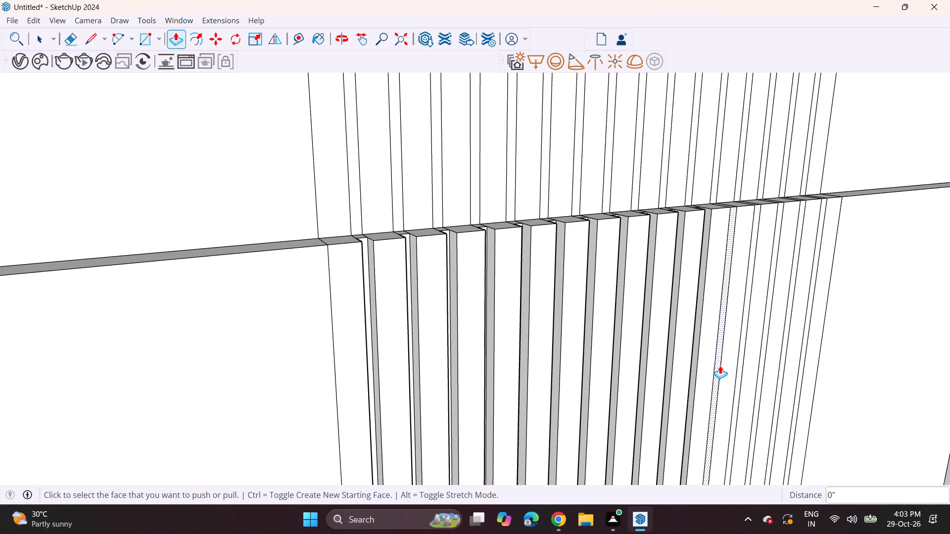
double_click(717, 365)
double_click(742, 363)
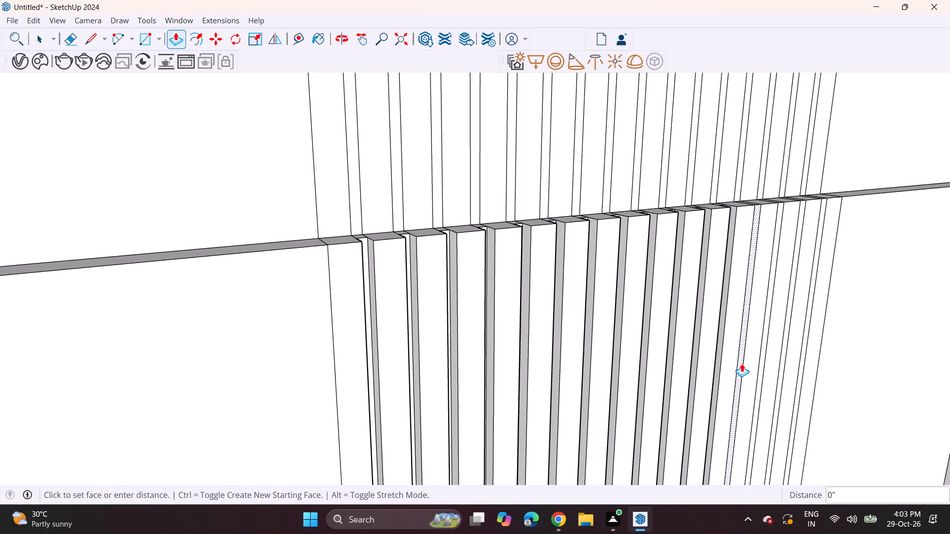
double_click(762, 370)
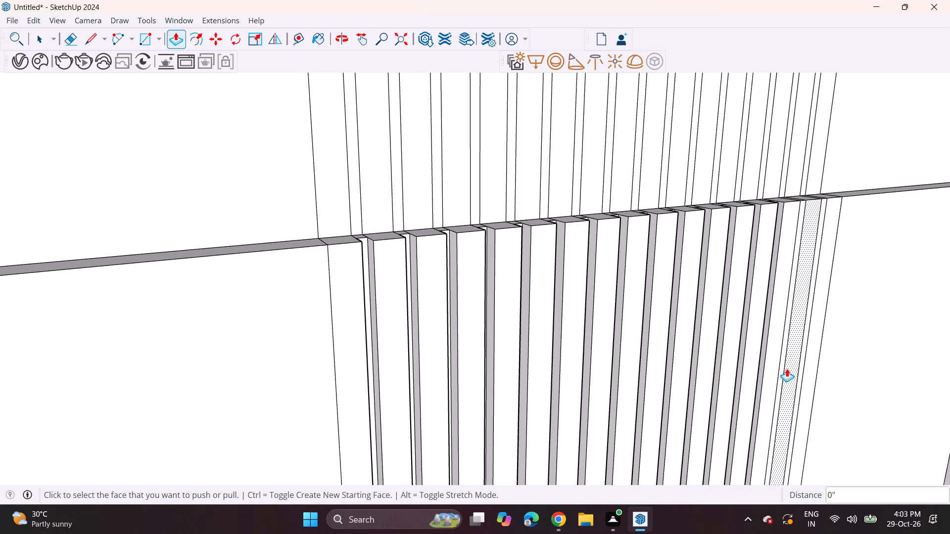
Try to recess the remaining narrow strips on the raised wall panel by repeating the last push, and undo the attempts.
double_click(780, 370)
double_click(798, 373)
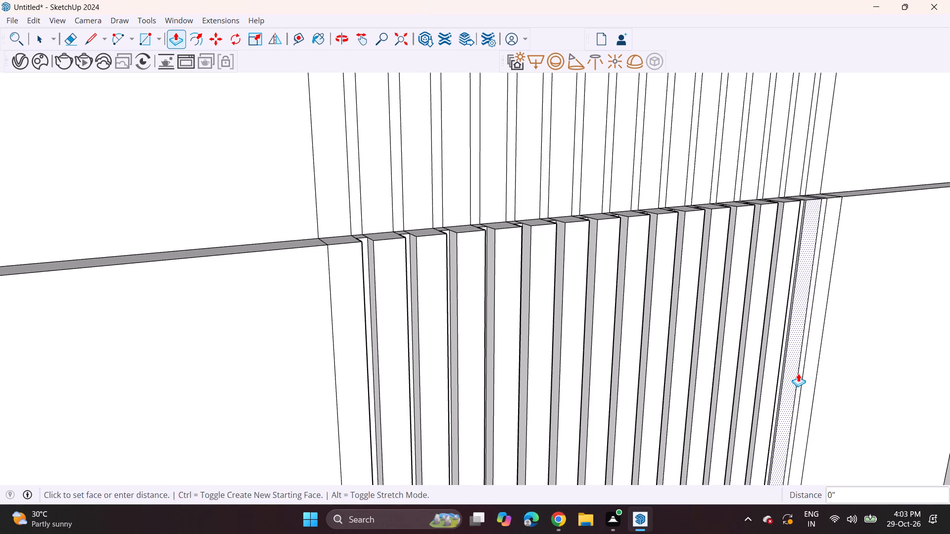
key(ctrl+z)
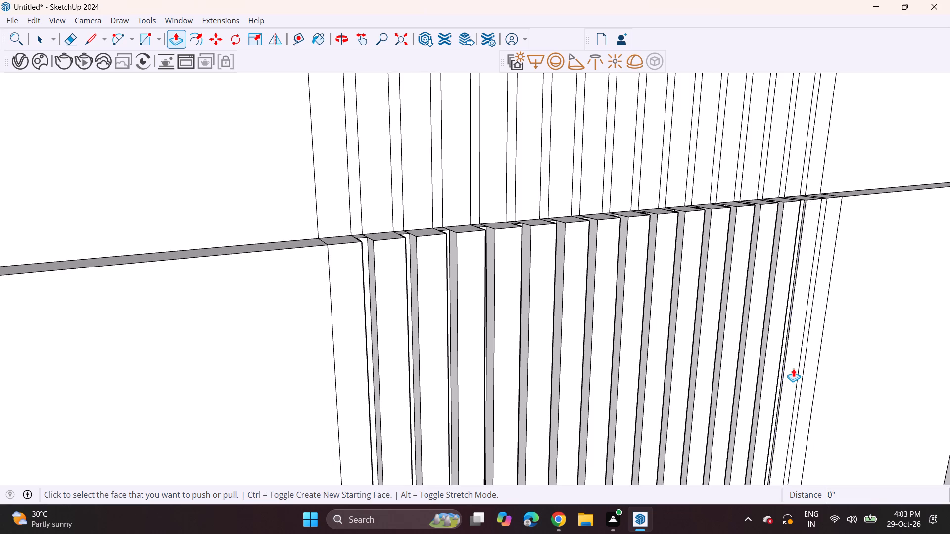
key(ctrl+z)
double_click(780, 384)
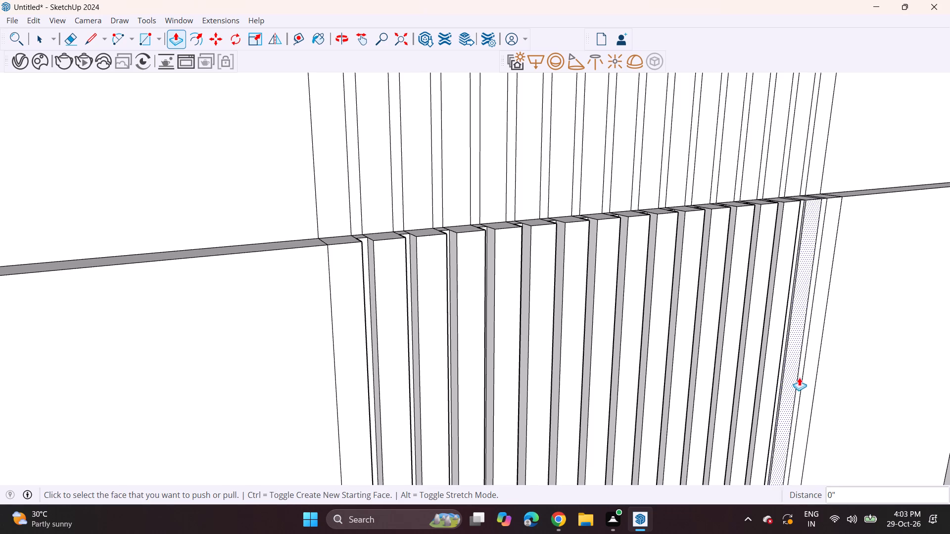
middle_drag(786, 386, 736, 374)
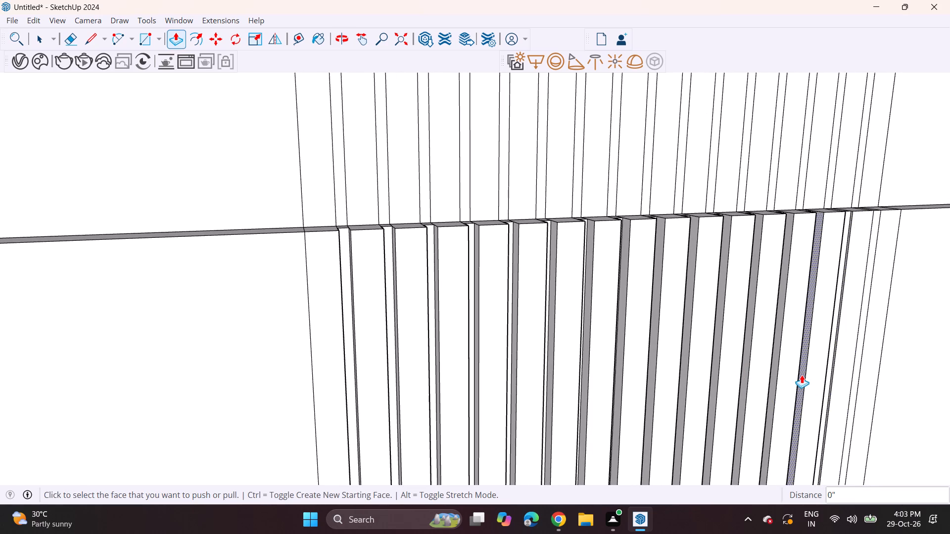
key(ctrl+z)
Push the fifteenth narrow strip on the raised wall panel inward freehand and repeat that depth on the sixteenth strip.
click(827, 408)
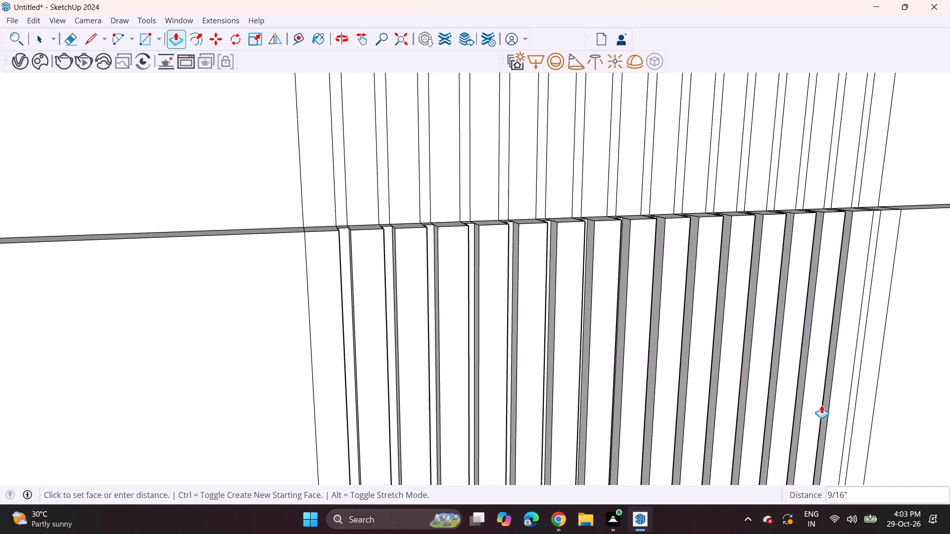
click(823, 406)
double_click(852, 400)
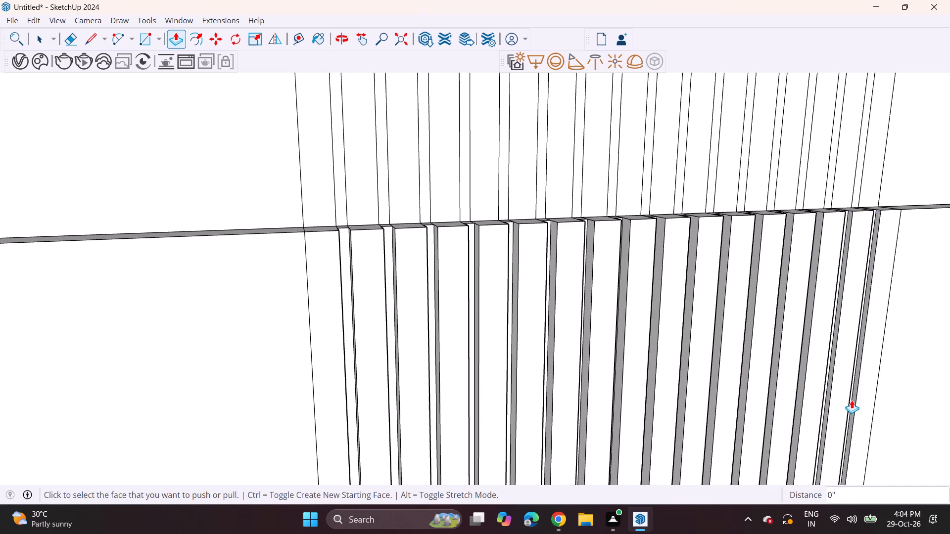
Repeat the last push depth on the first through eighth narrow strips on the wall above the raised panel.
double_click(343, 193)
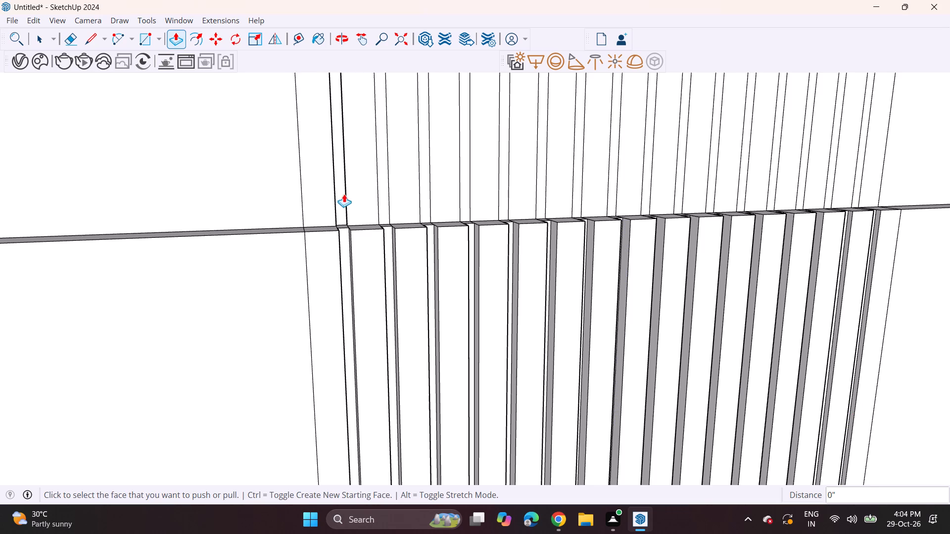
double_click(382, 203)
double_click(423, 197)
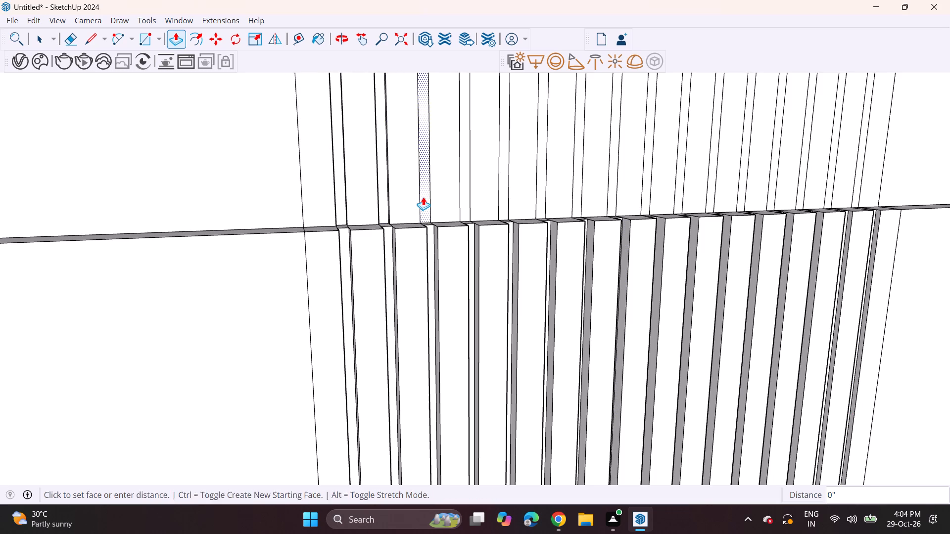
double_click(467, 196)
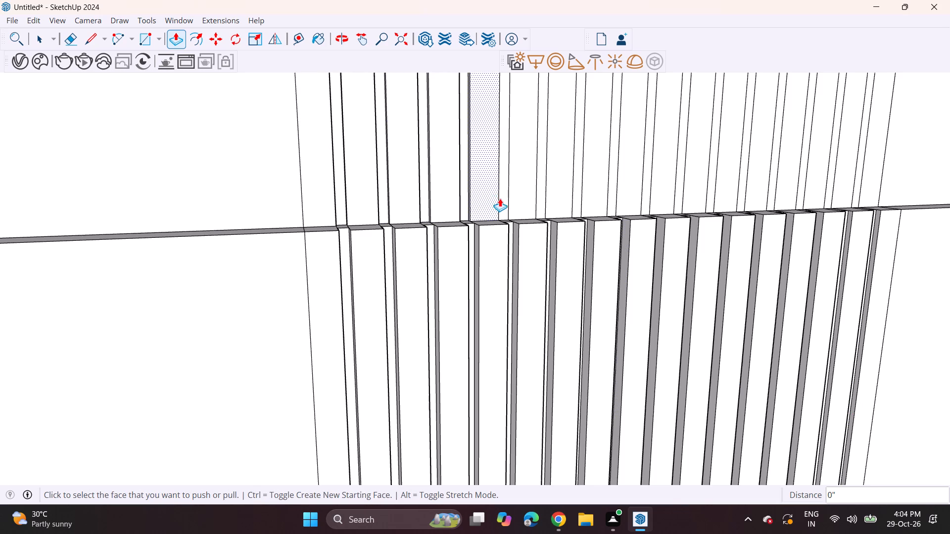
double_click(501, 199)
double_click(544, 198)
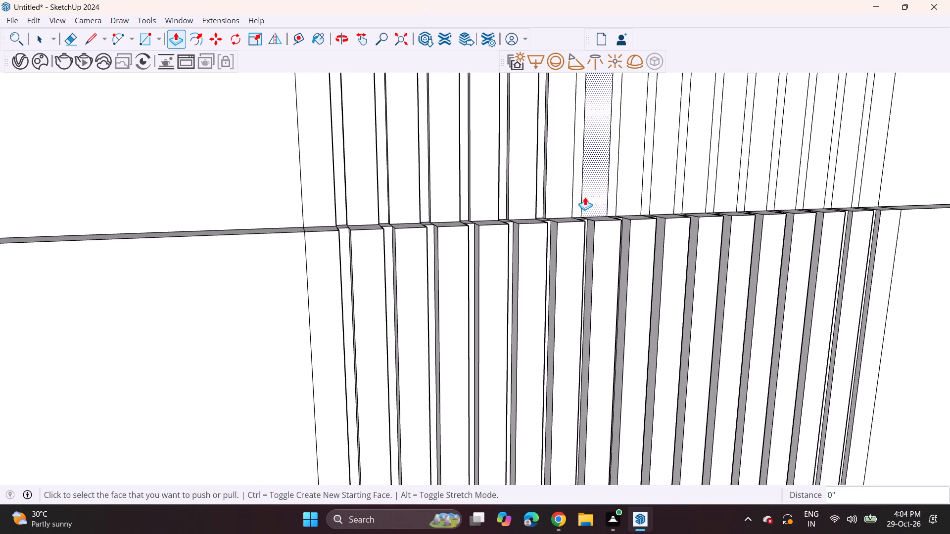
double_click(580, 197)
double_click(610, 193)
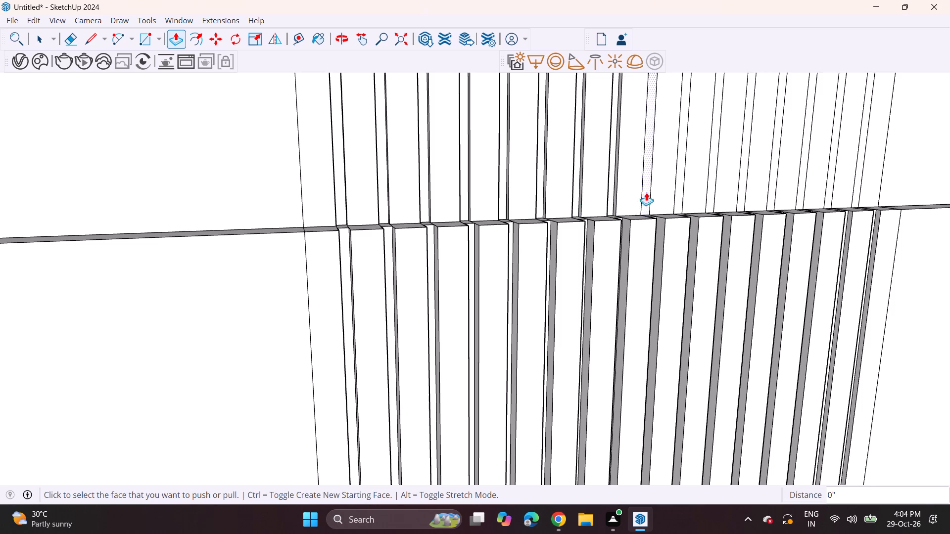
Repeat the same push depth on the ninth through fourteenth narrow strips on the wall above the raised panel.
double_click(645, 192)
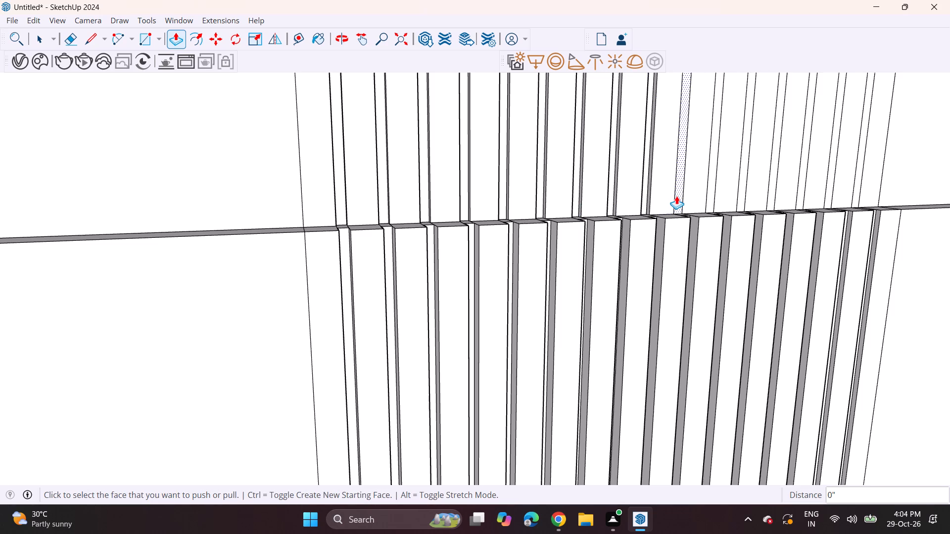
double_click(678, 196)
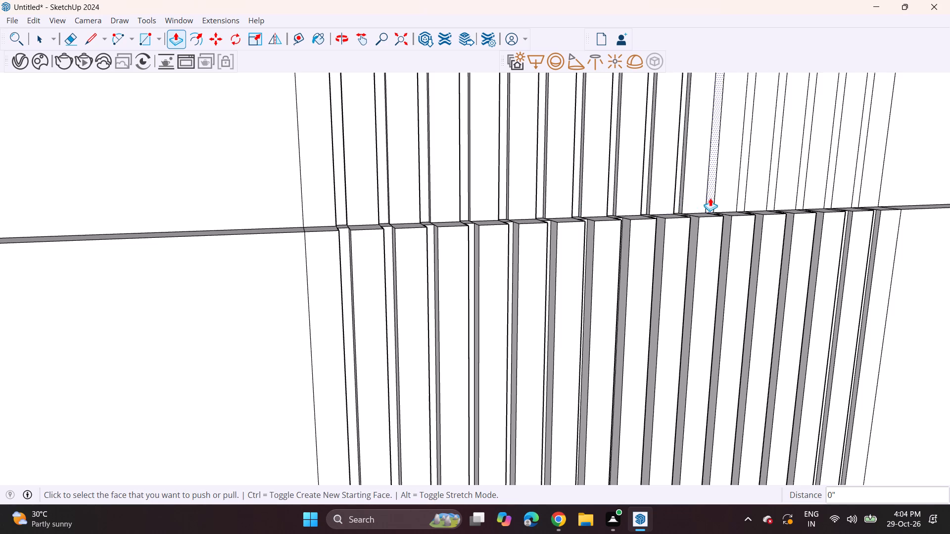
double_click(711, 198)
double_click(739, 198)
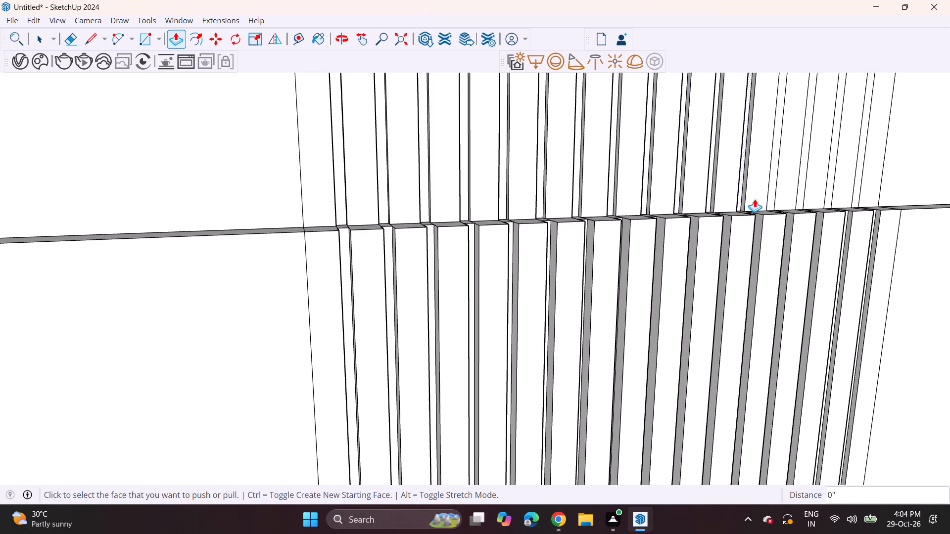
double_click(770, 196)
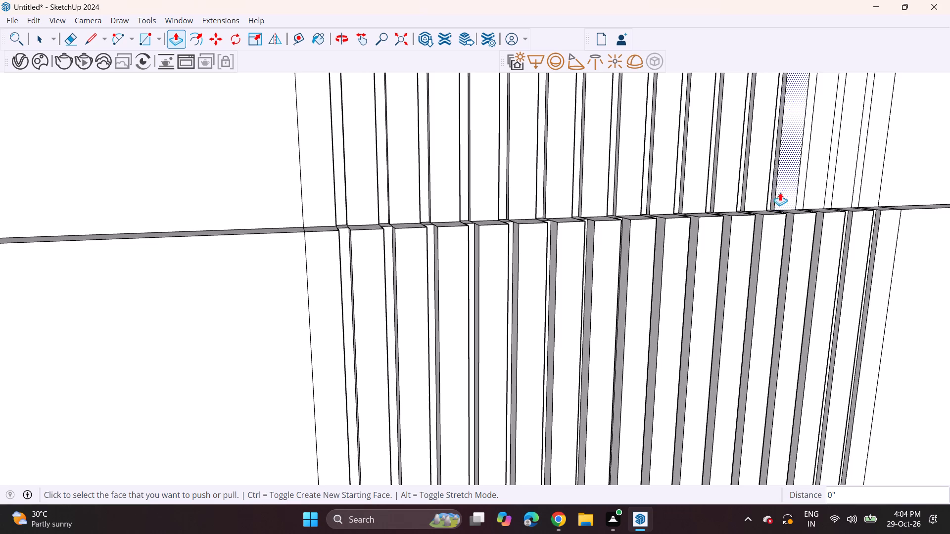
double_click(800, 190)
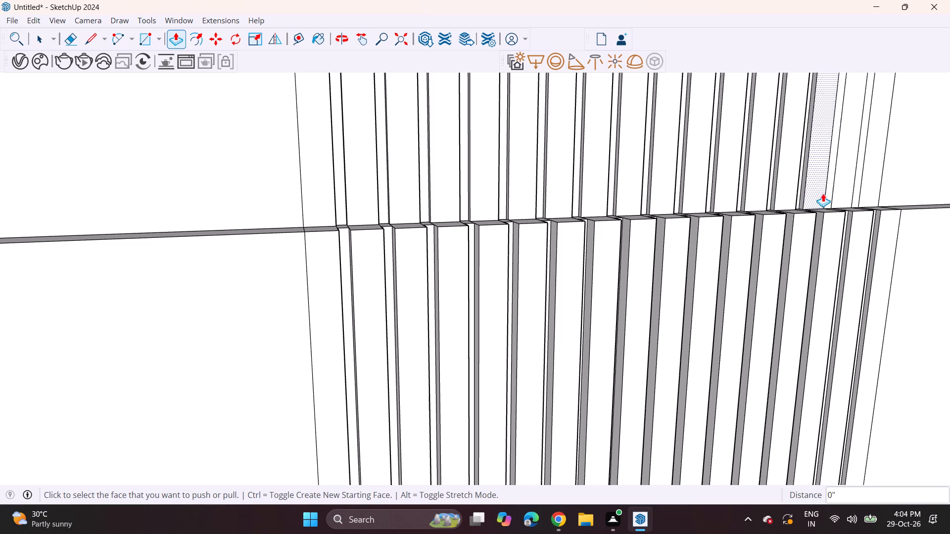
Push the fifteenth strip above the raised panel inward about 5/16" to match the adjacent groove, and repeat the depth on the sixteenth strip.
double_click(827, 194)
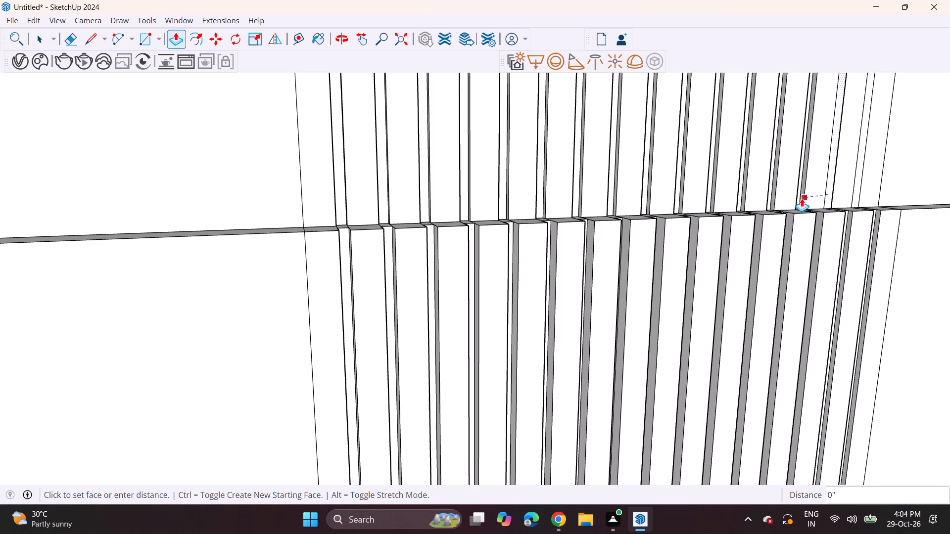
scroll(801, 197, up, 6)
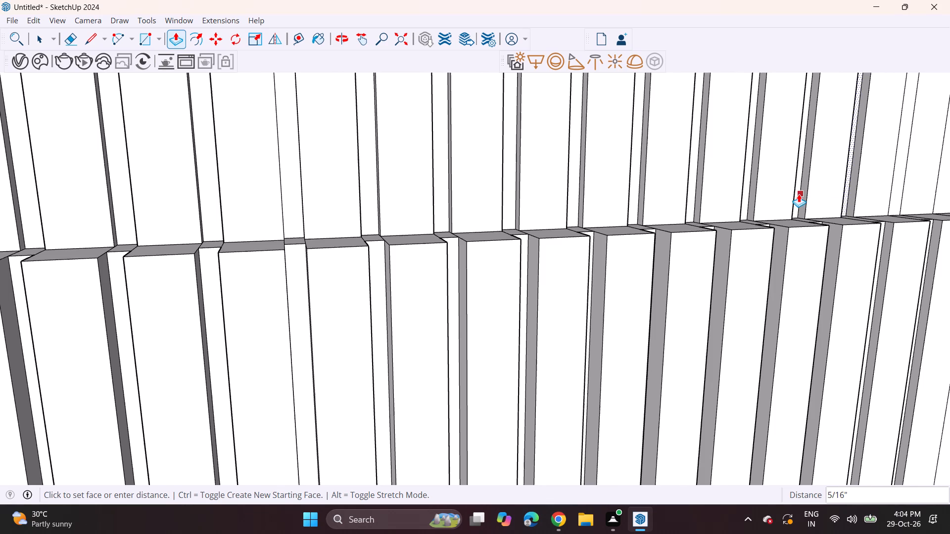
click(799, 194)
double_click(897, 179)
Repeat the same push on the narrower raised panel's two narrow strips and on the strip above it nearest the rounded corner.
scroll(805, 199, down, 2)
scroll(803, 206, up, 1)
scroll(803, 206, down, 2)
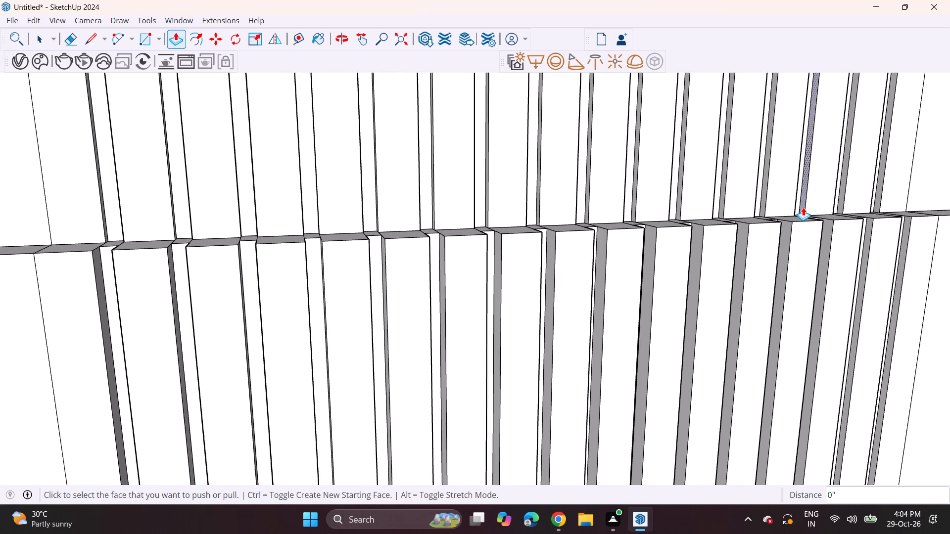
scroll(802, 209, down, 2)
scroll(802, 210, up, 1)
scroll(801, 216, down, 1)
middle_drag(663, 281, 626, 245)
scroll(583, 244, down, 5)
scroll(582, 248, up, 3)
scroll(501, 275, down, 16)
scroll(473, 308, up, 1)
scroll(469, 314, down, 6)
scroll(469, 318, up, 1)
scroll(469, 320, down, 1)
middle_drag(432, 352, 595, 292)
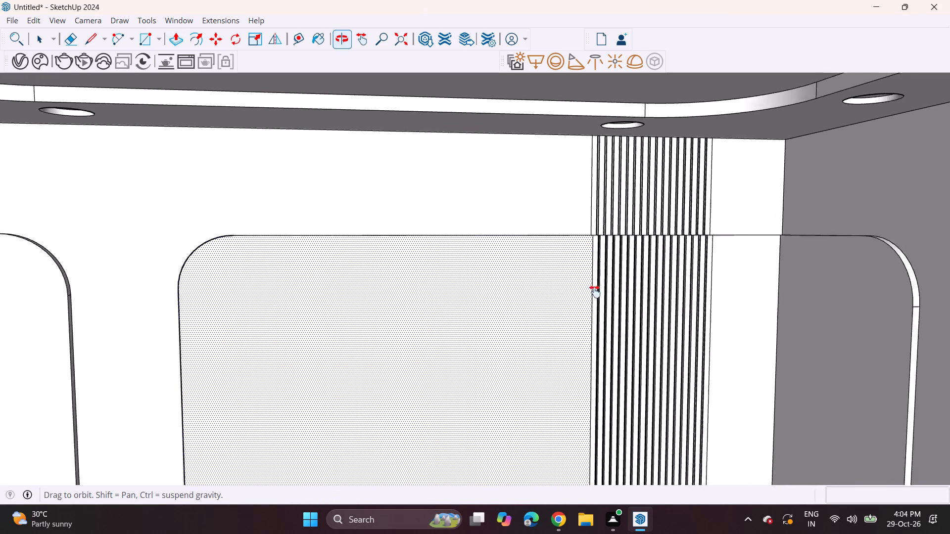
middle_drag(595, 292, 595, 292)
middle_drag(590, 290, 558, 277)
scroll(554, 279, down, 3)
scroll(431, 330, down, 1)
shift+middle_drag(431, 330, 517, 295)
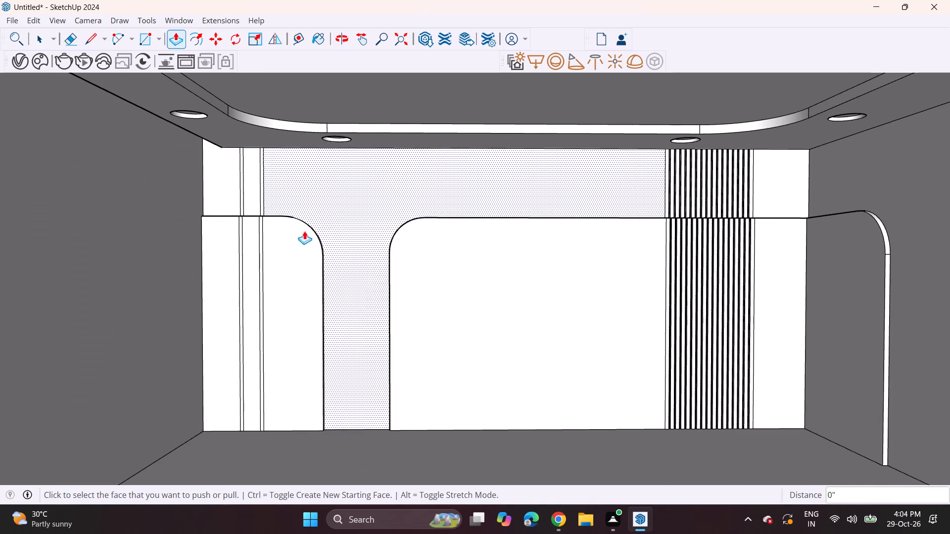
scroll(244, 199, up, 8)
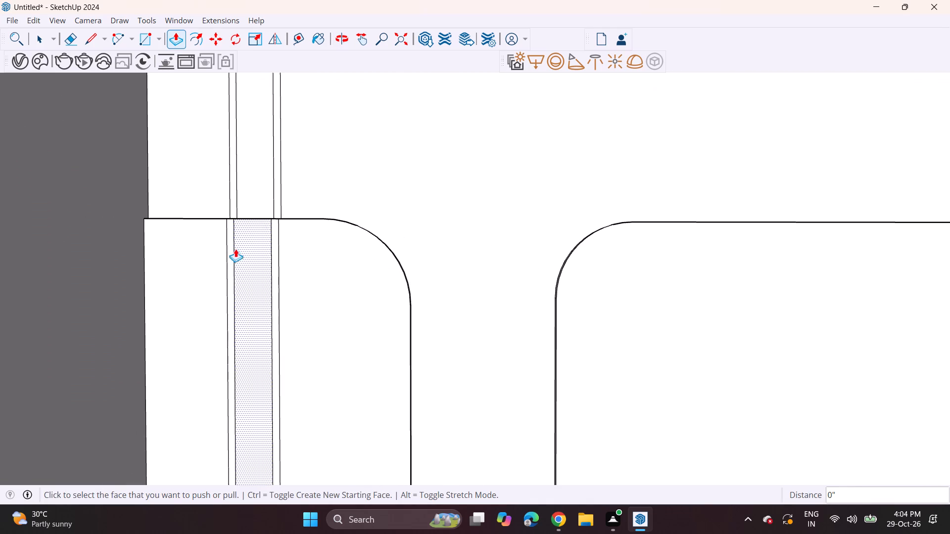
double_click(232, 253)
double_click(277, 267)
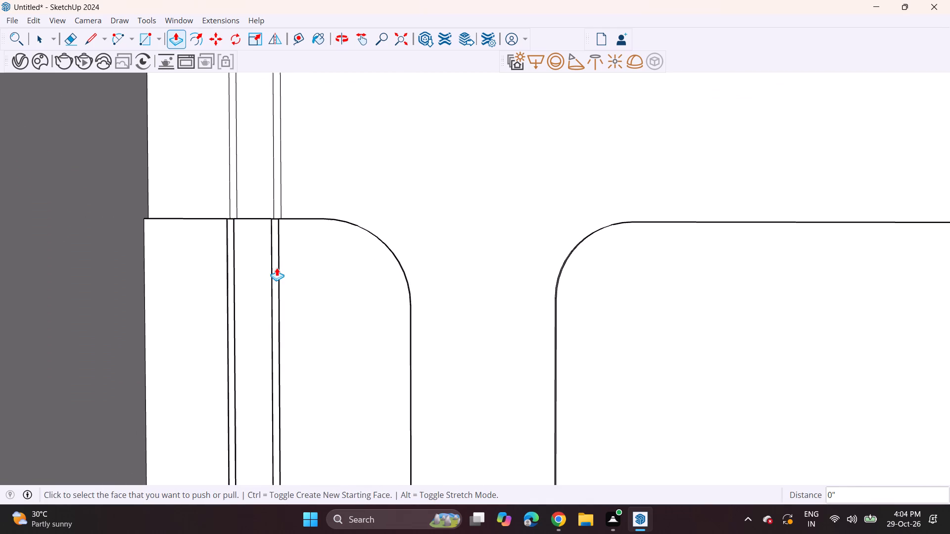
double_click(234, 182)
double_click(279, 197)
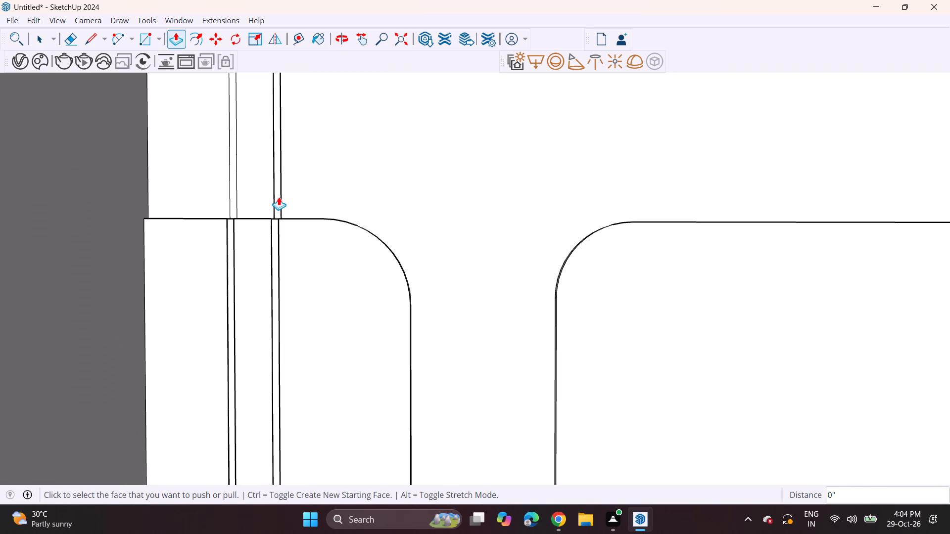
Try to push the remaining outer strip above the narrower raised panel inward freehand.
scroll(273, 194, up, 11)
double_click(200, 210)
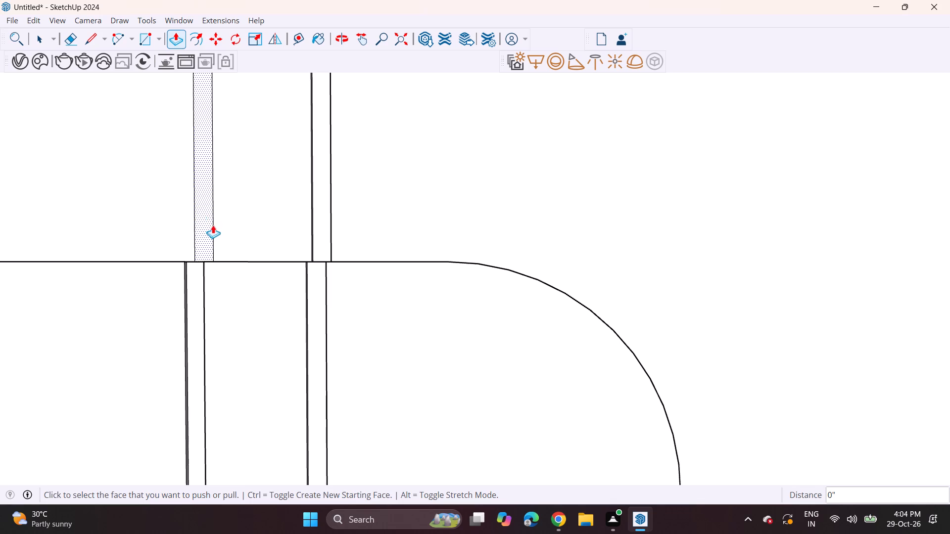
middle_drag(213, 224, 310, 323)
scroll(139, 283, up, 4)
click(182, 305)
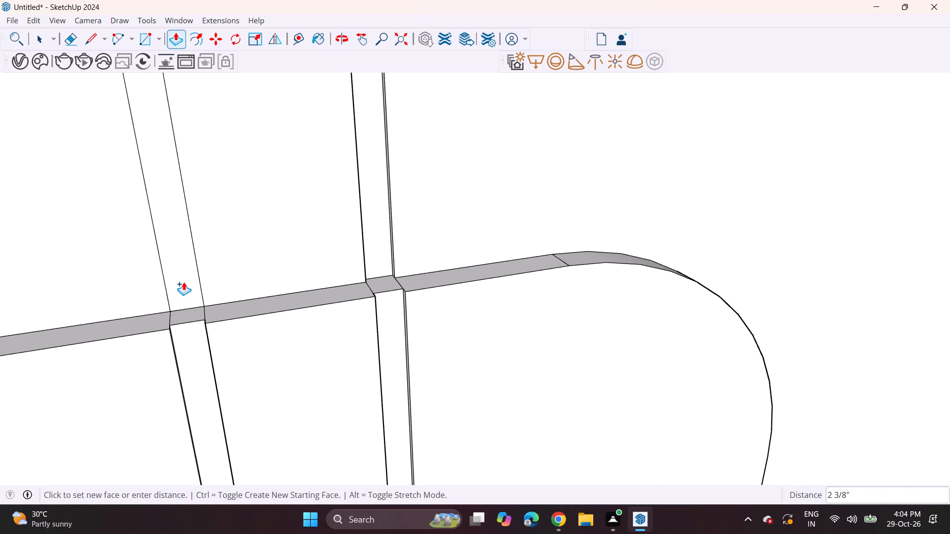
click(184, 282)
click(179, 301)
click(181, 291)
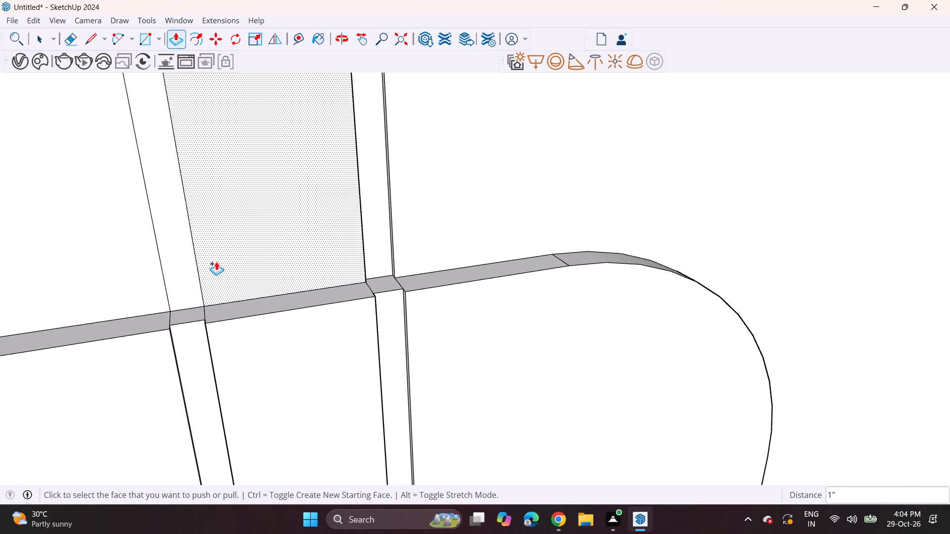
Erase the two vertical edges of the unrecessed outer strip above the narrower raised panel.
scroll(213, 262, down, 4)
middle_drag(303, 262, 194, 132)
scroll(198, 141, down, 2)
shift+middle_drag(211, 156, 243, 344)
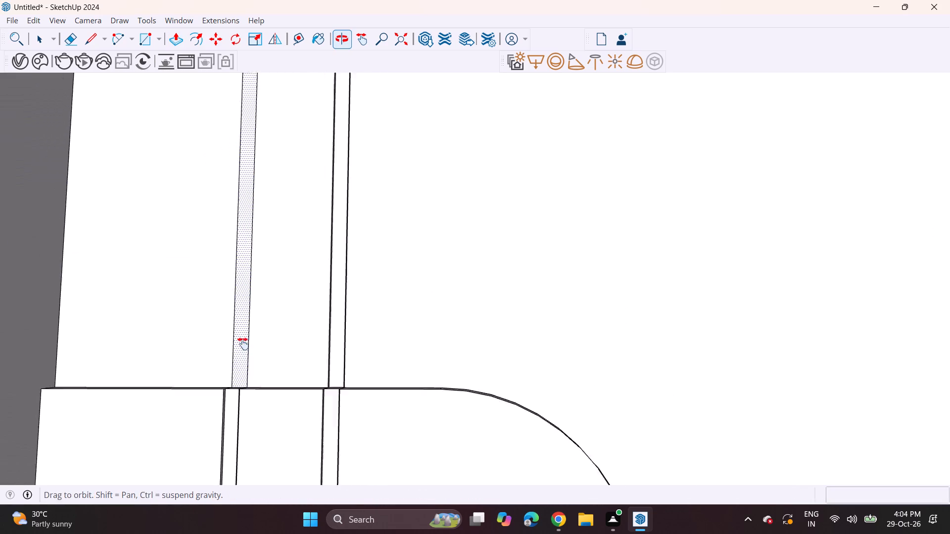
shift+middle_drag(243, 344, 246, 360)
middle_drag(267, 197, 475, 349)
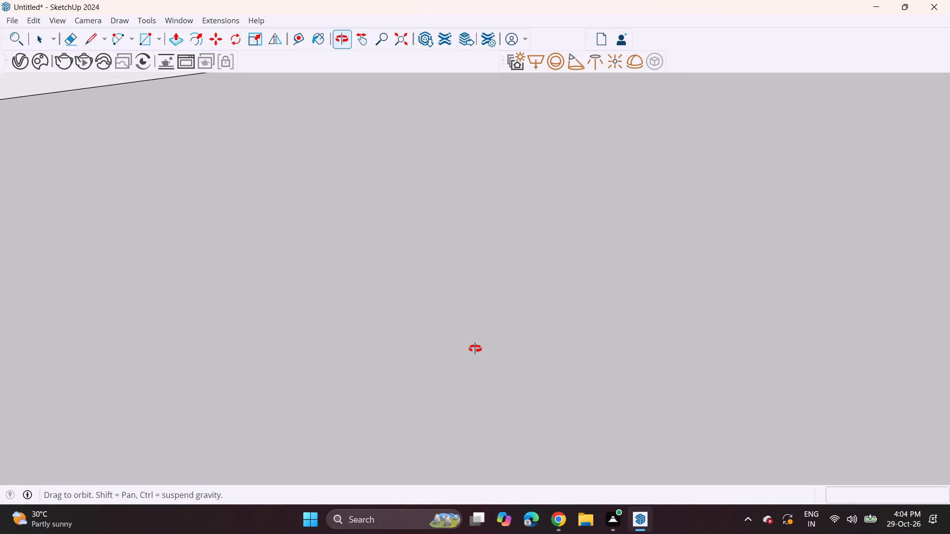
middle_drag(475, 349, 269, 257)
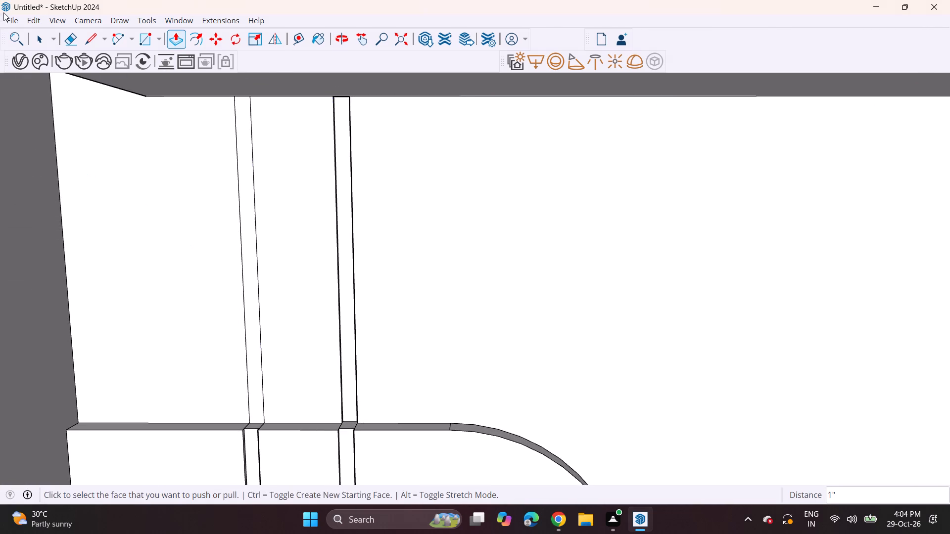
click(69, 38)
drag(192, 167, 257, 209)
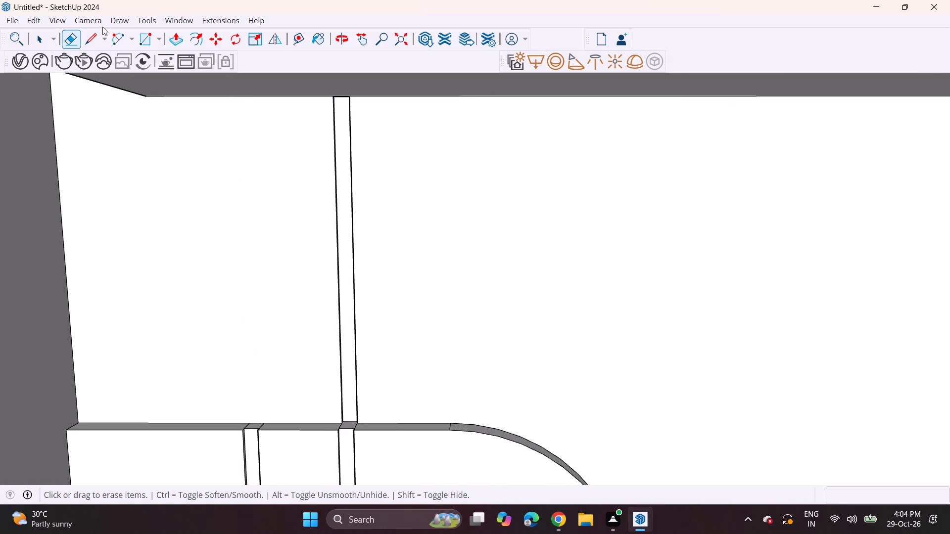
Redraw the outer strip's two vertical lines, about 2' 1 5/8" long, from the narrower panel's top edge to the ceiling.
click(94, 46)
click(249, 420)
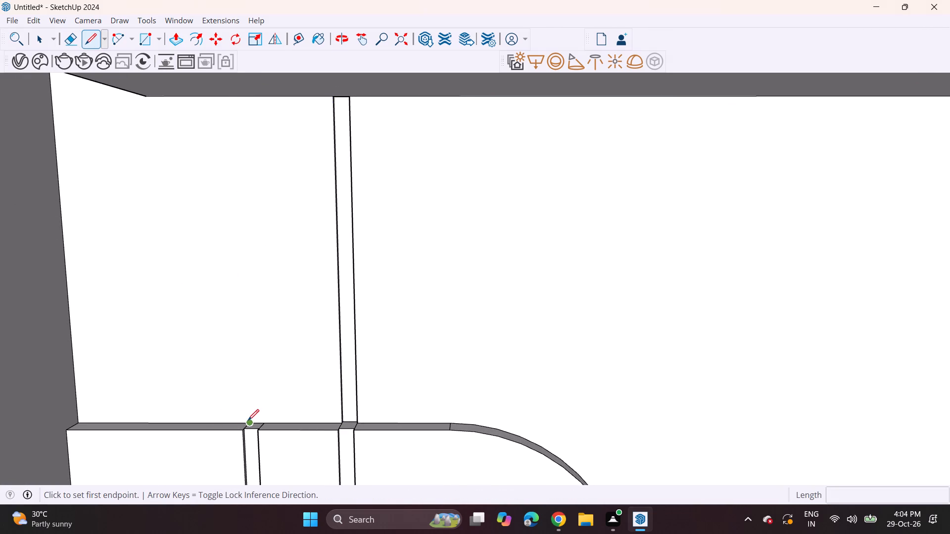
click(234, 94)
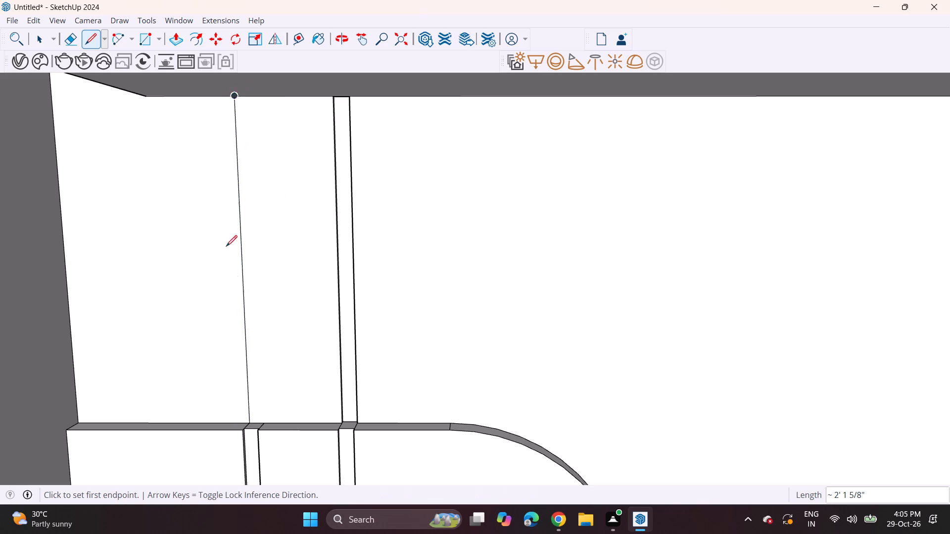
click(264, 424)
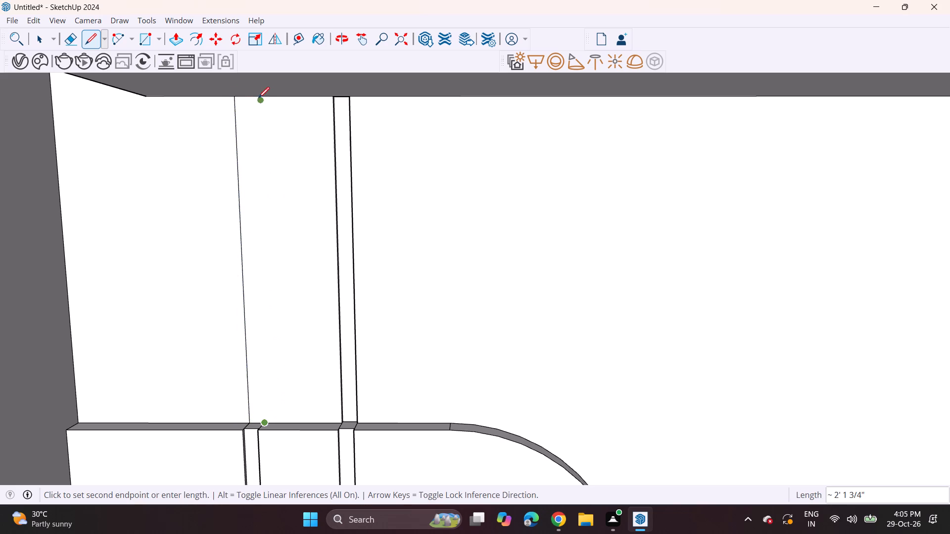
click(254, 96)
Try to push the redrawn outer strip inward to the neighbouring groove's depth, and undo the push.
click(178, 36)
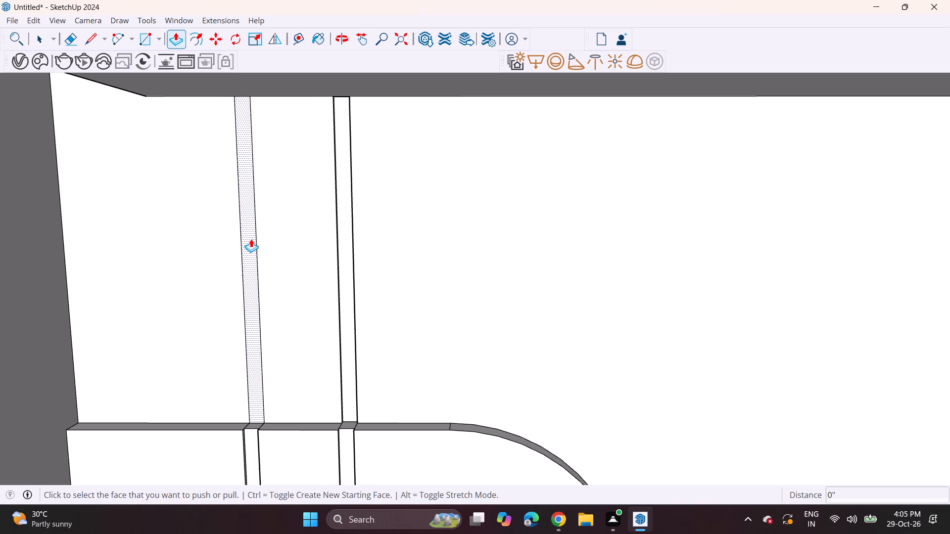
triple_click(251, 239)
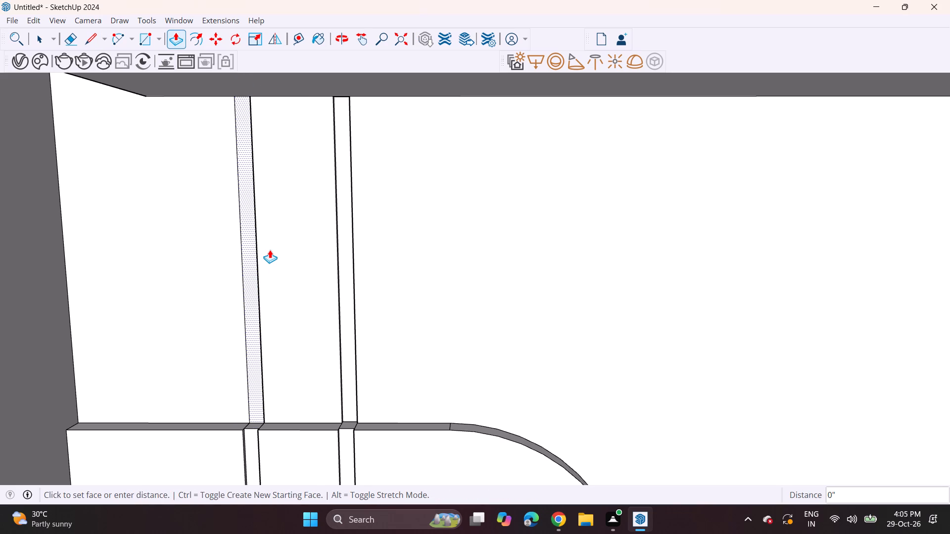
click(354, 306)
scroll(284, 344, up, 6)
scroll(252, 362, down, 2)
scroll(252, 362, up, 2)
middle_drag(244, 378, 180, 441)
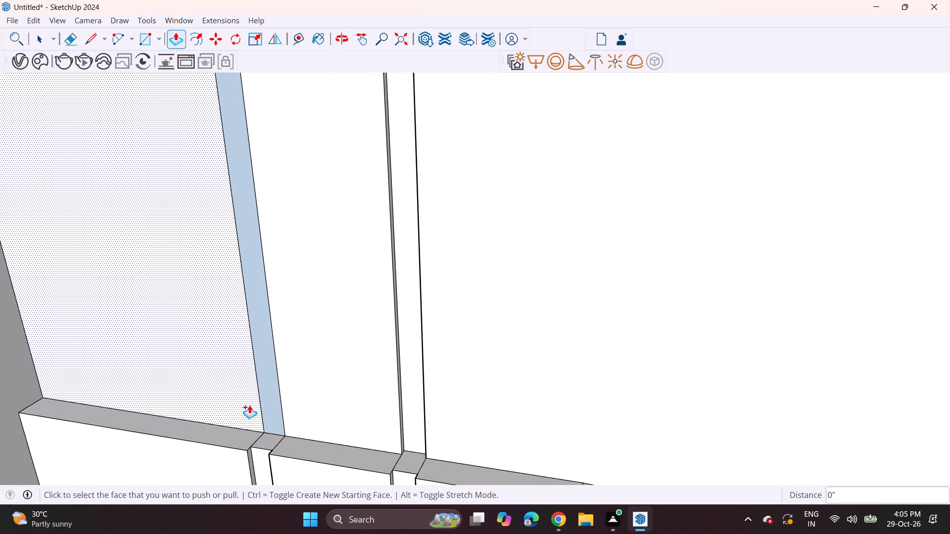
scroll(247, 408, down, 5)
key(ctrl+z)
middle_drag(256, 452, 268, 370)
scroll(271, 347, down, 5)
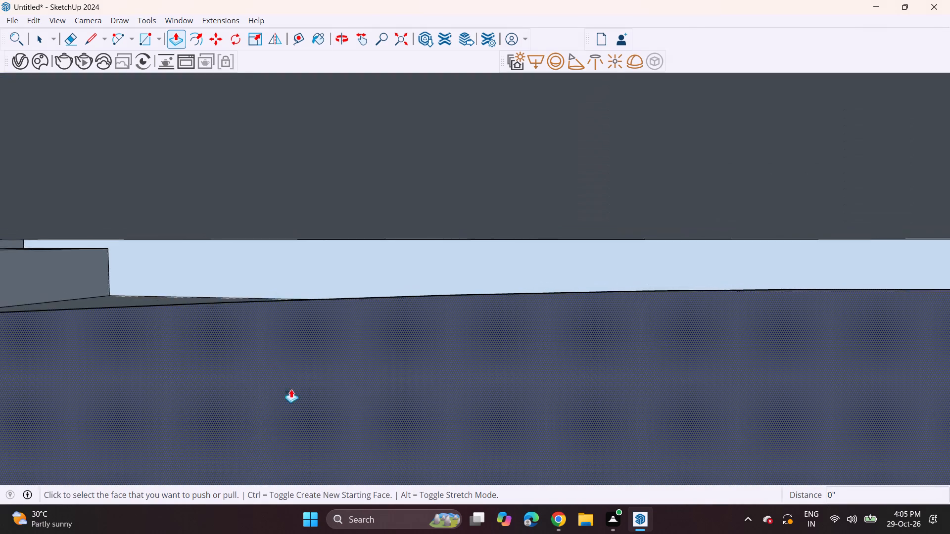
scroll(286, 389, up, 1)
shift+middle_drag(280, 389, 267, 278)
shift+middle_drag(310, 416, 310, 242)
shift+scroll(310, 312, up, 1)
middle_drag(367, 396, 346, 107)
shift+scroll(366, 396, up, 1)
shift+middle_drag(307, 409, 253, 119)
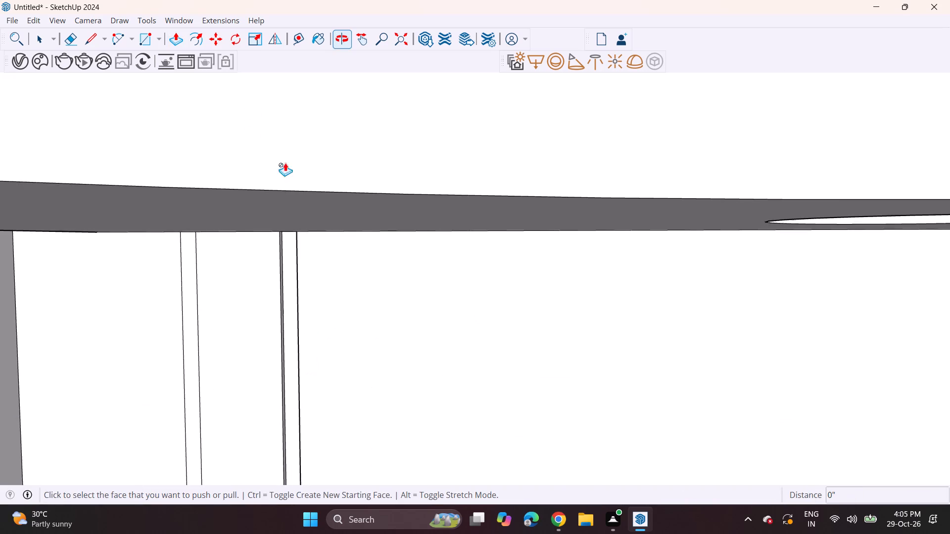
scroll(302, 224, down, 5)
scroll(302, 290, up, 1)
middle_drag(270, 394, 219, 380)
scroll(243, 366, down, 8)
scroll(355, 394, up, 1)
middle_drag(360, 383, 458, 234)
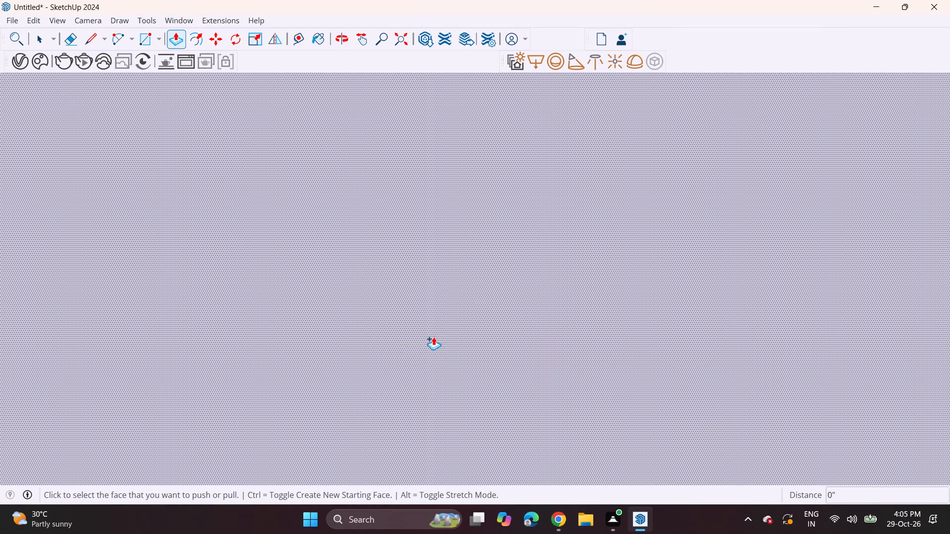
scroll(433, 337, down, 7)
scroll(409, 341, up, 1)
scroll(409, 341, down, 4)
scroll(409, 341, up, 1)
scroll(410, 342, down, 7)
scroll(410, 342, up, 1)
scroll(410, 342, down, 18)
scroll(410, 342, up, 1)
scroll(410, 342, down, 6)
Bring the whole room back into view and examine the grooved panel wall from inside.
scroll(410, 342, down, 1)
middle_drag(417, 359, 476, 361)
click(399, 43)
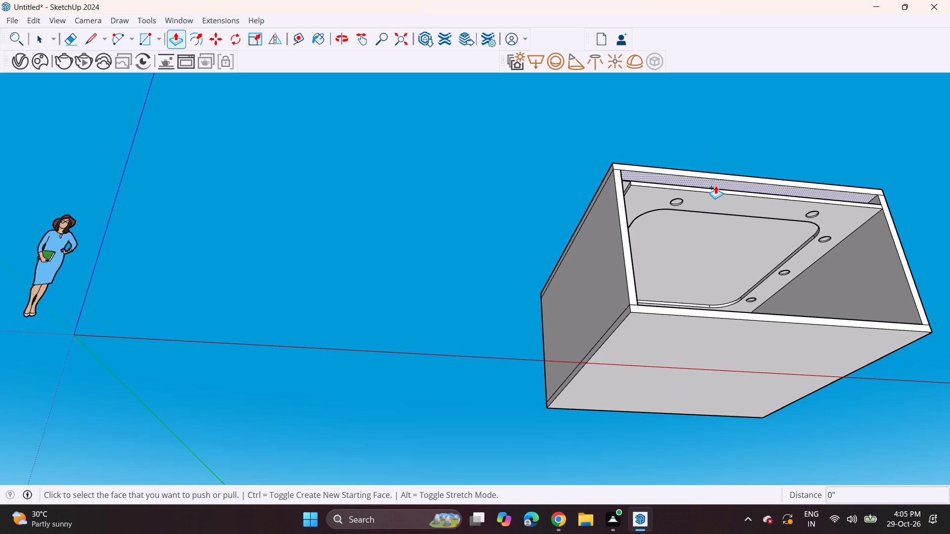
shift+middle_drag(704, 189, 433, 243)
middle_drag(467, 267, 412, 342)
scroll(436, 350, down, 1)
scroll(462, 352, up, 4)
middle_drag(468, 354, 475, 357)
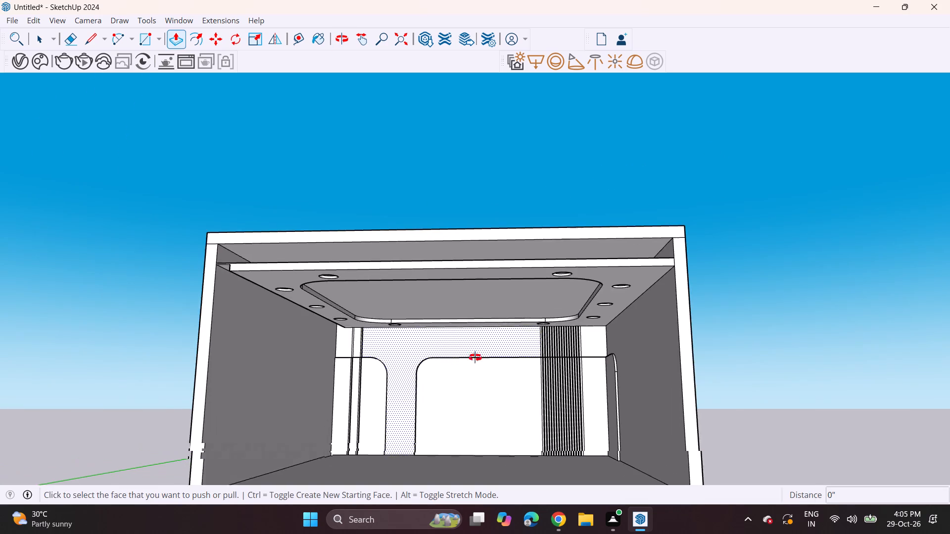
middle_drag(475, 357, 481, 361)
shift+middle_drag(495, 388, 483, 342)
scroll(485, 342, up, 3)
middle_drag(492, 347, 498, 357)
scroll(498, 351, up, 2)
key(space)
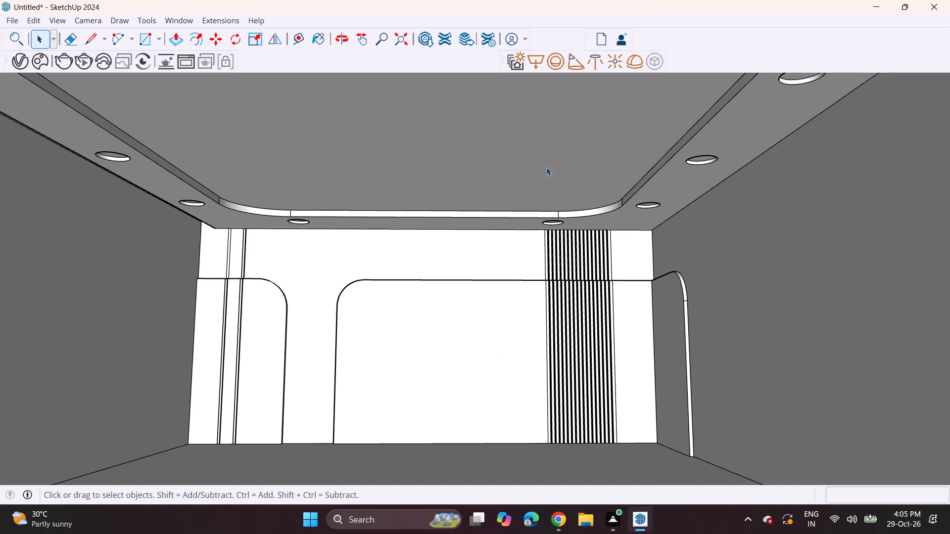
Draw a thin horizontal rectangle about 2' 8" wide across the wider raised panel's vertical grooves, just below the panel's top edge.
click(142, 38)
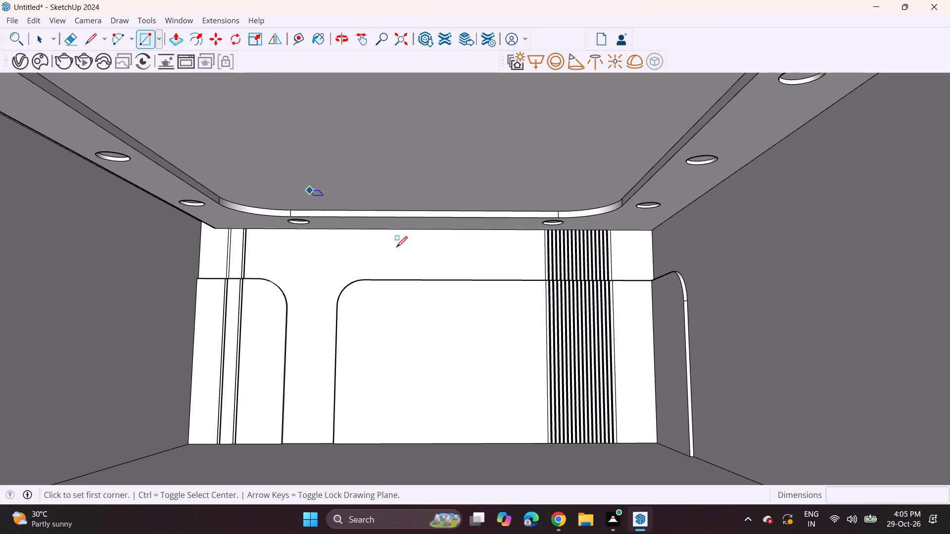
scroll(654, 299, down, 1)
scroll(615, 294, up, 6)
scroll(647, 300, down, 1)
scroll(647, 300, up, 1)
scroll(582, 301, up, 4)
scroll(627, 287, up, 2)
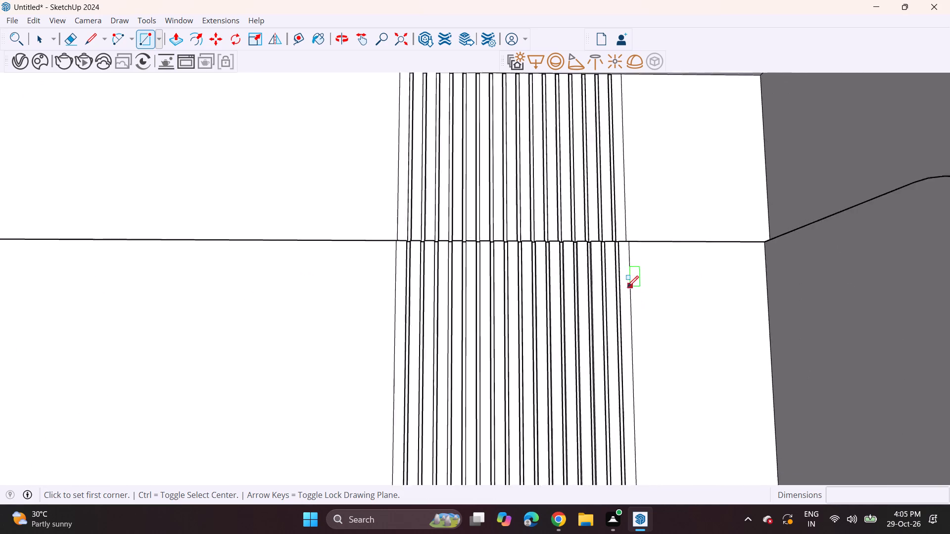
scroll(627, 287, up, 8)
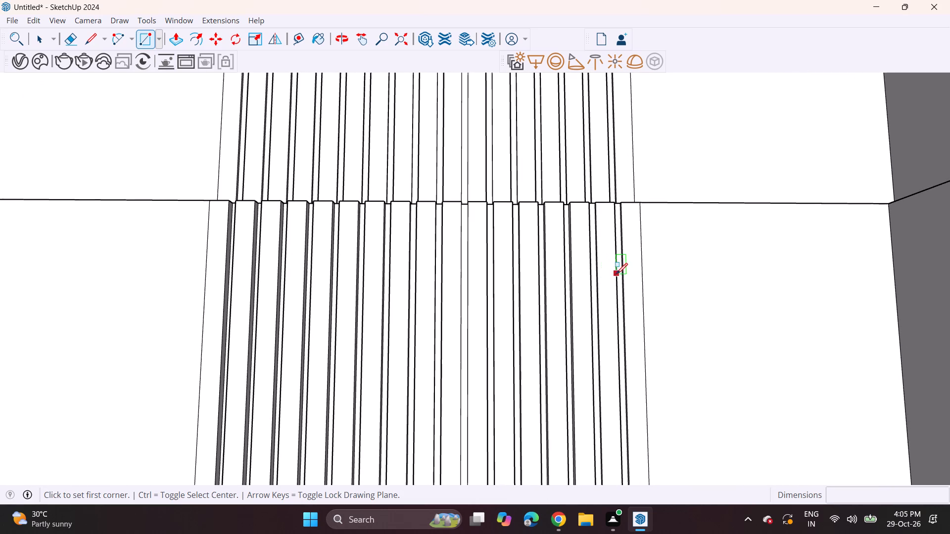
click(616, 272)
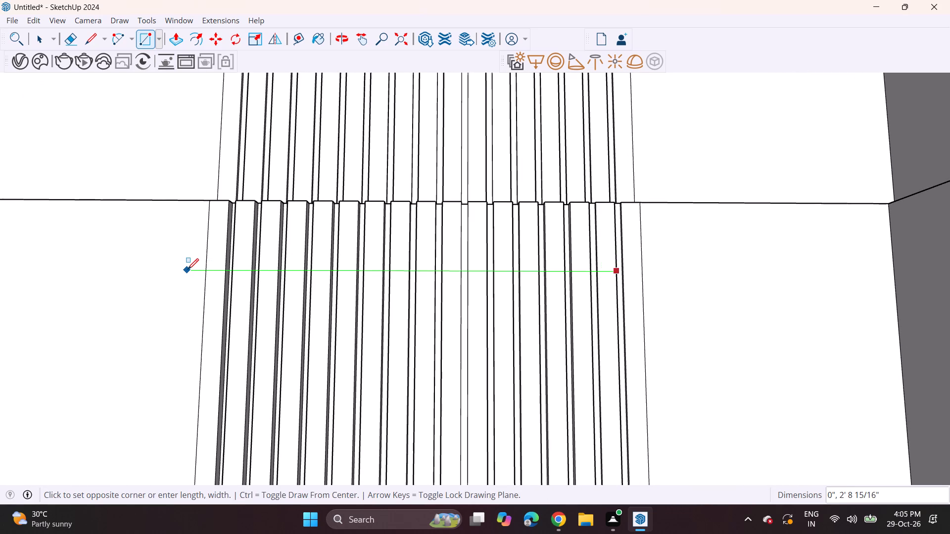
click(191, 269)
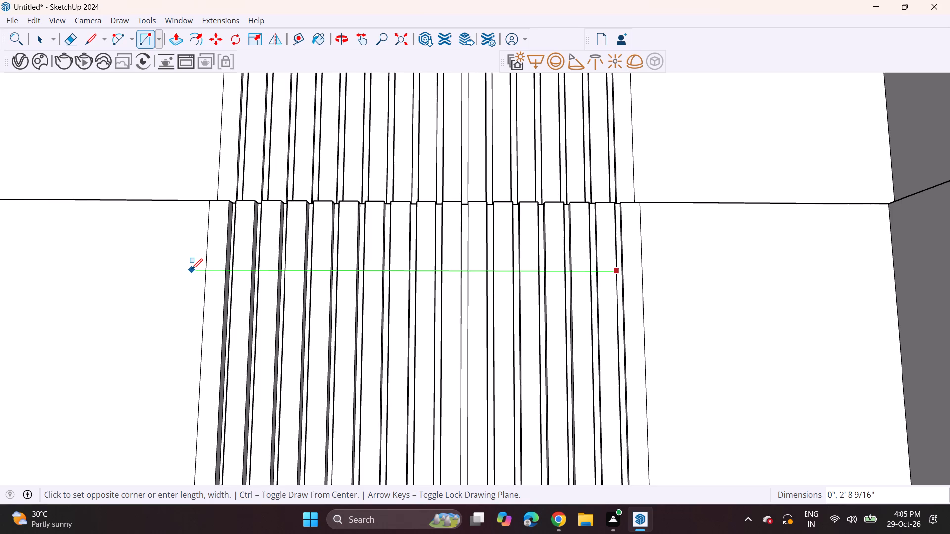
click(194, 262)
Examine the thin rectangle across the grooves and the panelled wall as a whole.
scroll(315, 243, down, 2)
scroll(315, 243, up, 1)
scroll(315, 243, down, 2)
scroll(316, 244, up, 1)
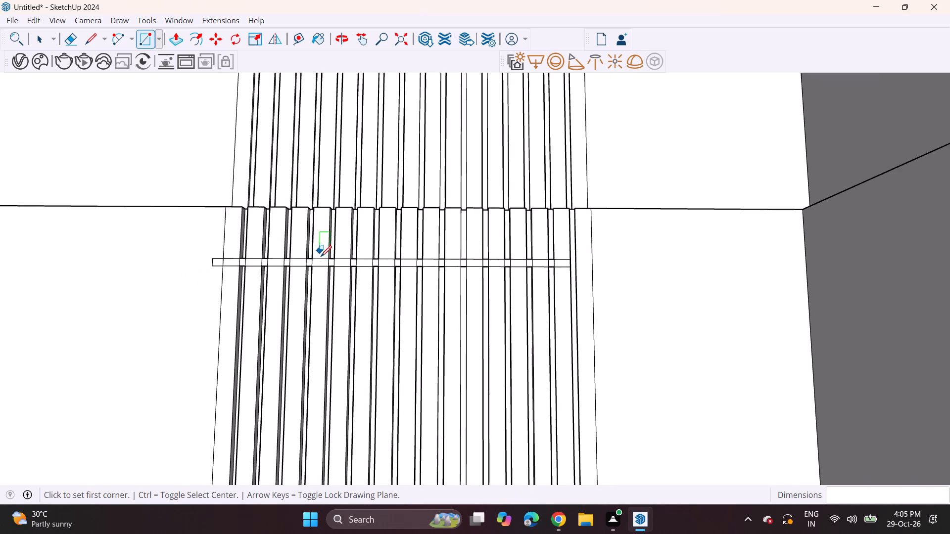
scroll(321, 264, down, 5)
shift+middle_drag(301, 296, 486, 266)
scroll(487, 273, down, 1)
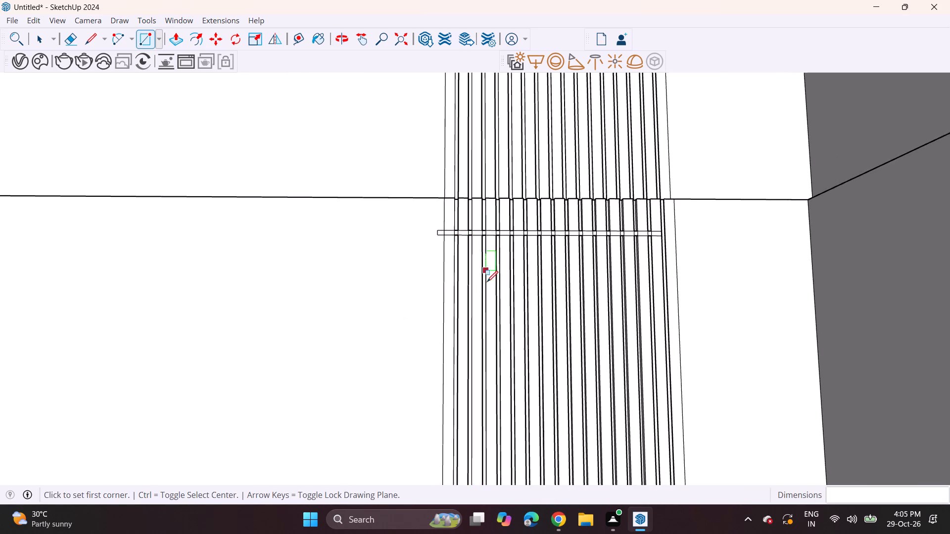
scroll(487, 282, down, 6)
middle_drag(457, 293, 450, 317)
scroll(414, 311, down, 3)
scroll(423, 312, up, 1)
middle_drag(403, 312, 553, 285)
scroll(545, 278, down, 6)
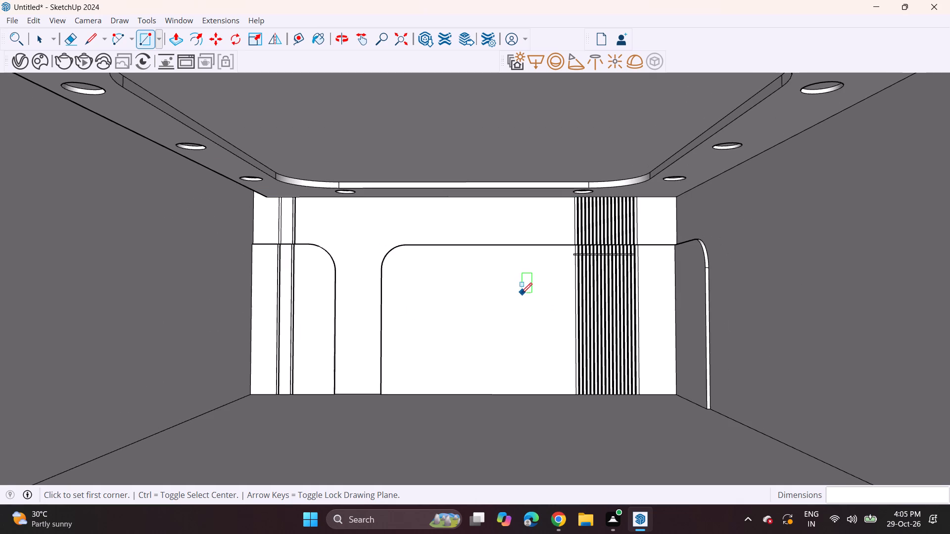
shift+middle_drag(492, 303, 471, 278)
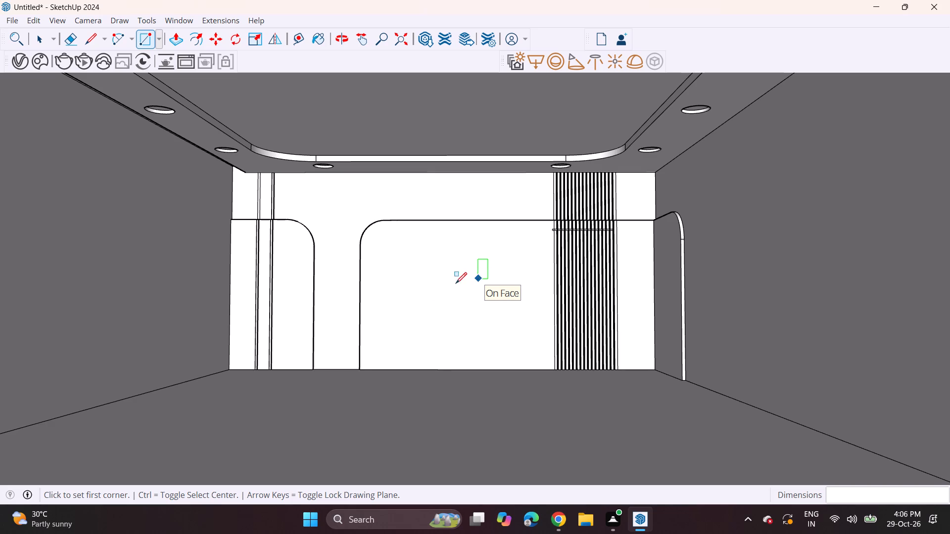
Cut a window opening about 5' 10 1/4" by 4' 6 5/16" through the 6" side wall beside the narrower raised panel.
scroll(398, 304, down, 2)
shift+middle_drag(331, 320, 379, 327)
middle_drag(387, 343, 350, 365)
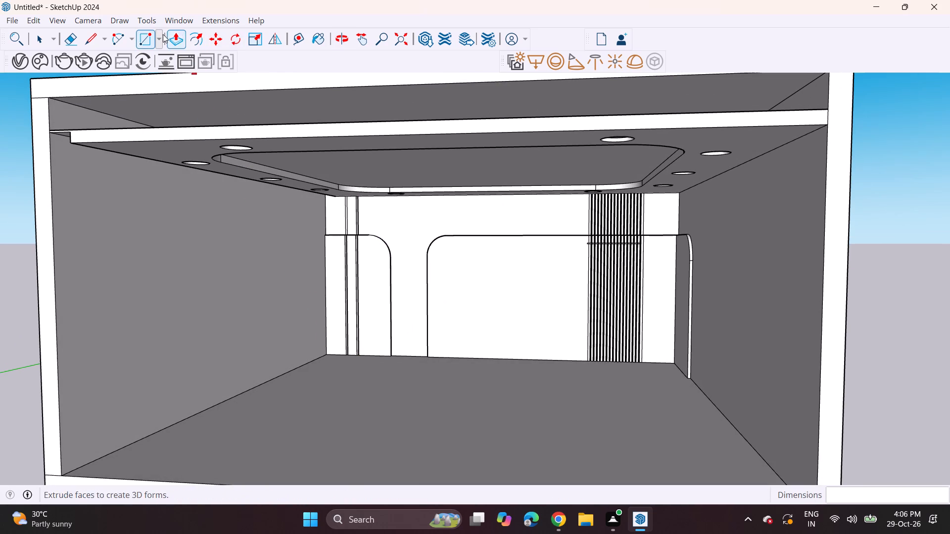
click(142, 45)
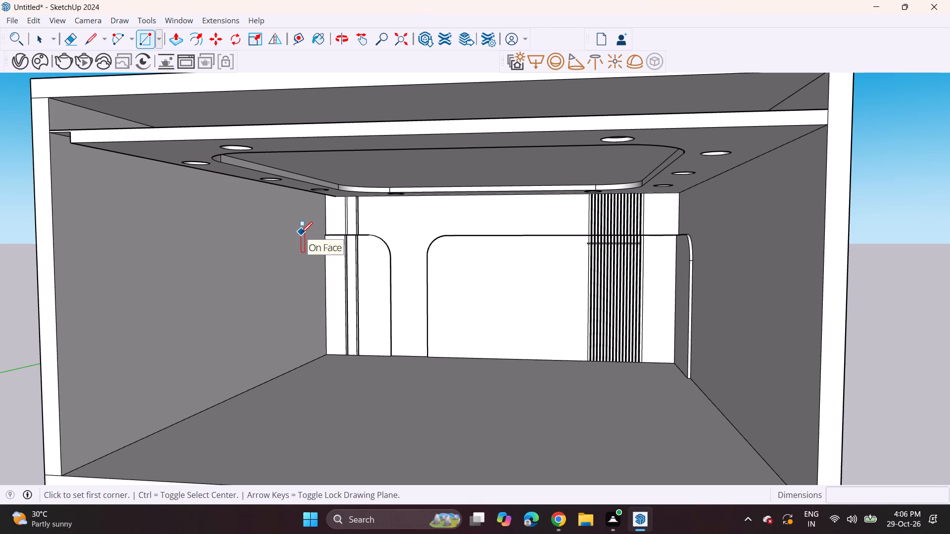
click(302, 241)
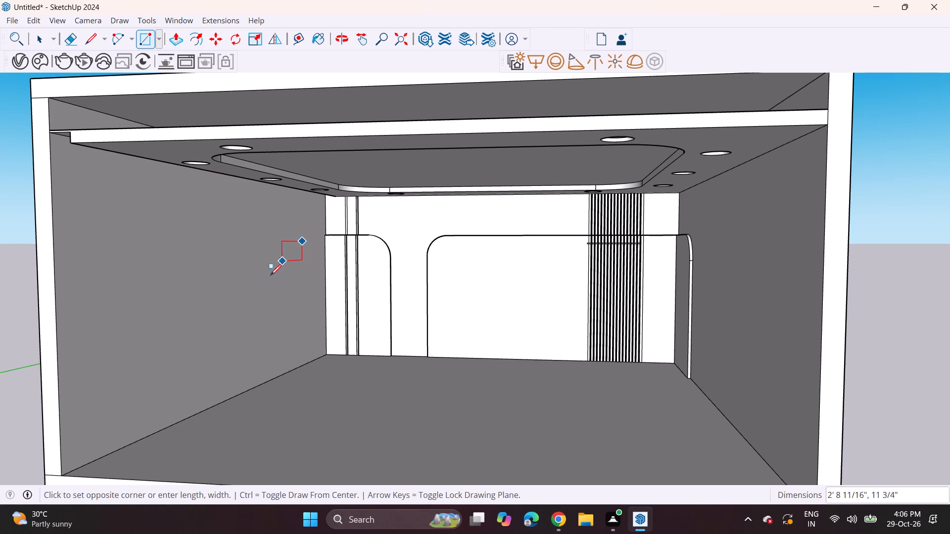
click(247, 349)
click(180, 33)
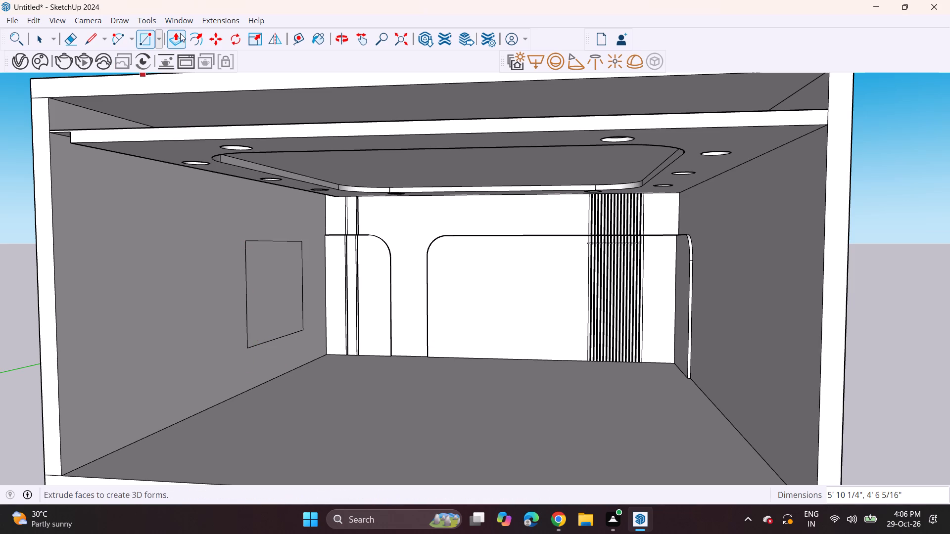
click(265, 317)
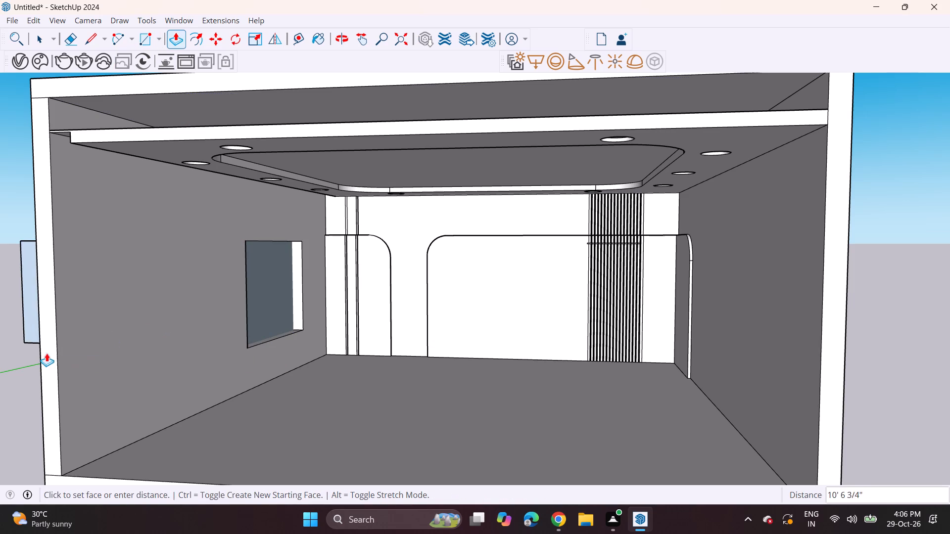
click(44, 361)
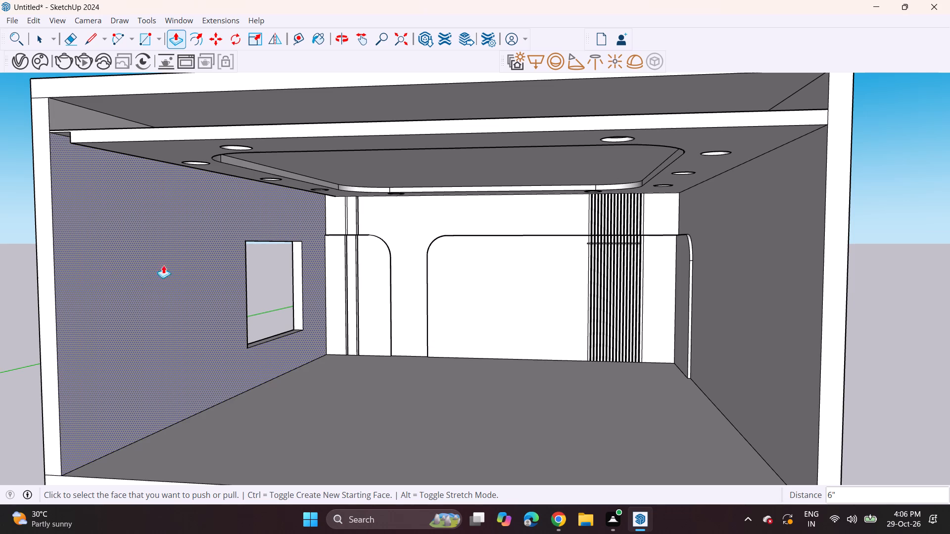
Push the window opening's top face slightly upward freehand to make the opening taller.
scroll(279, 244, up, 2)
middle_drag(273, 284, 277, 241)
scroll(277, 241, up, 3)
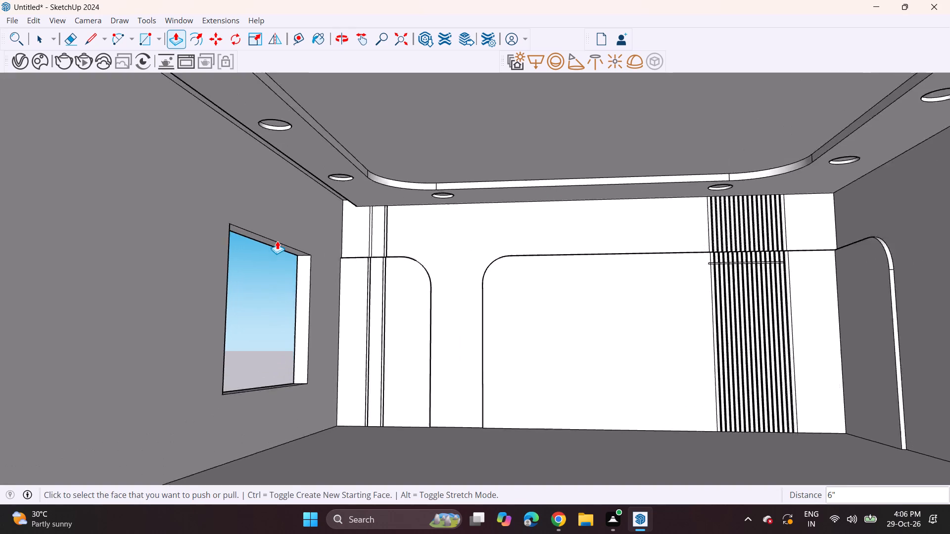
scroll(277, 241, up, 2)
click(271, 245)
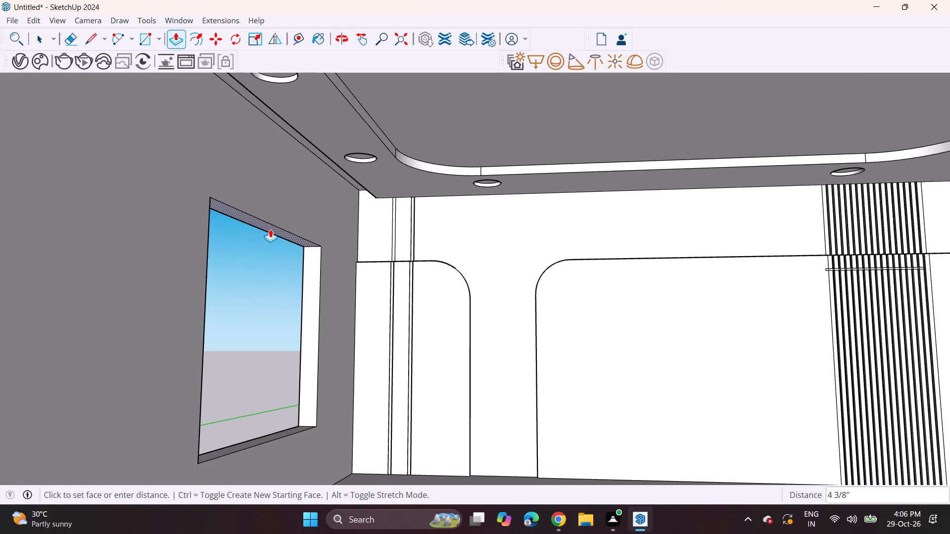
click(269, 240)
click(308, 338)
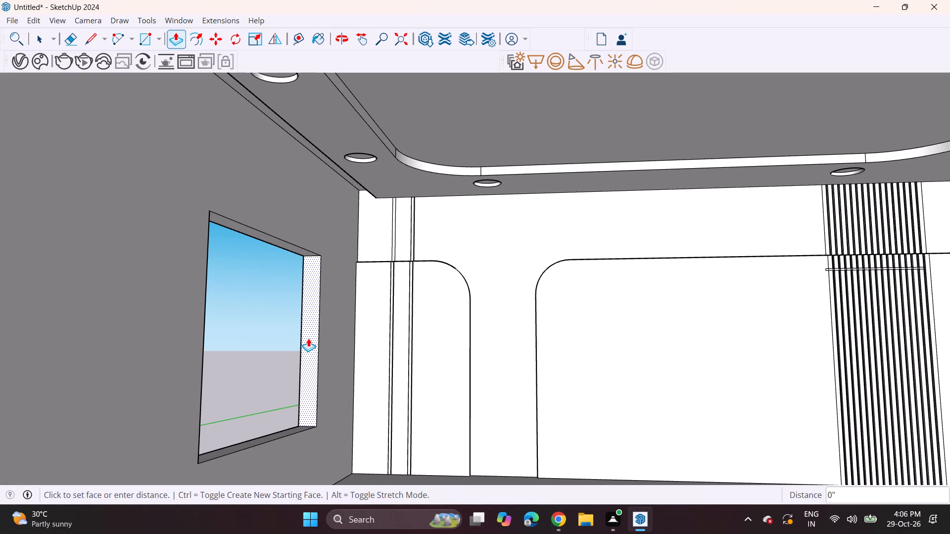
key(Escape)
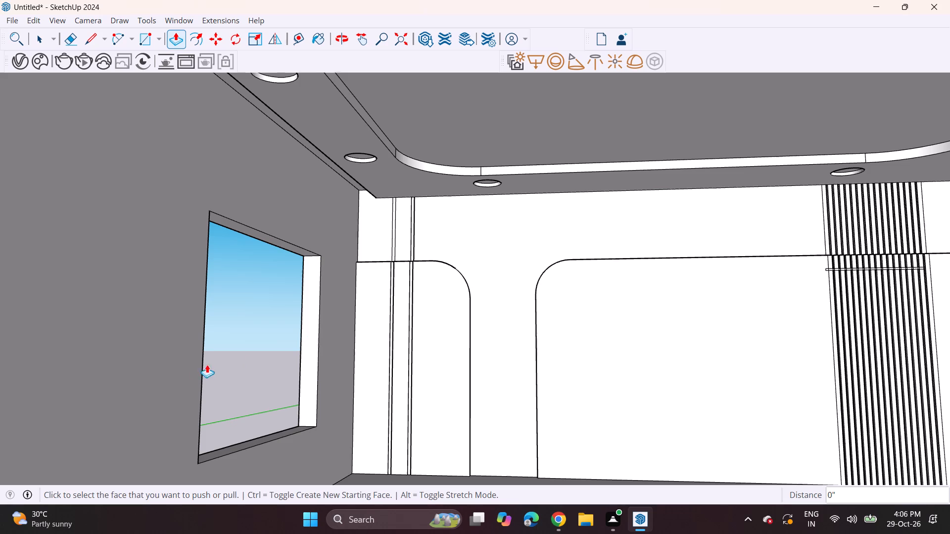
Push the window opening's jamb farthest from the panelled wall outward about 11 3/16" to widen the opening.
scroll(197, 364, up, 6)
middle_drag(214, 362, 0, 358)
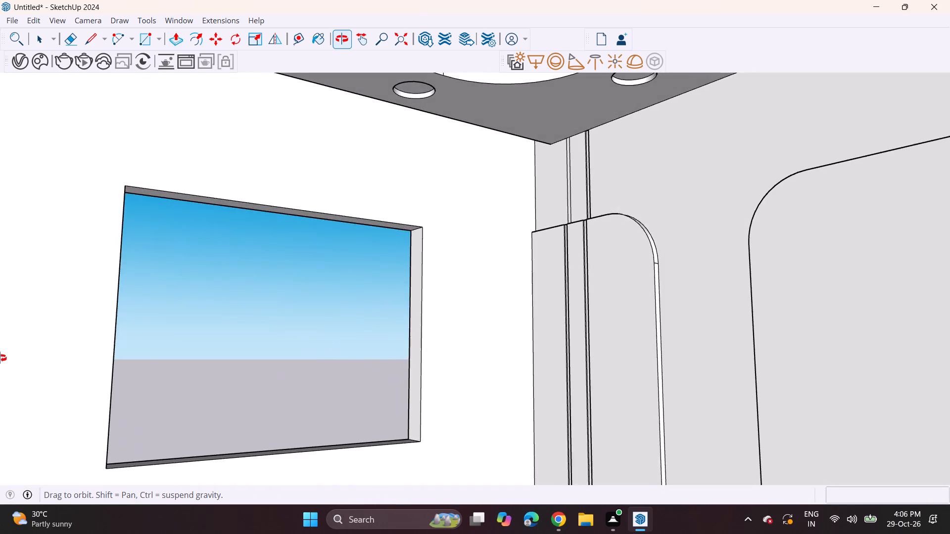
middle_drag(0, 358, 6, 360)
scroll(148, 360, up, 5)
scroll(134, 354, down, 4)
shift+middle_drag(133, 371, 258, 362)
middle_drag(259, 348, 121, 389)
click(103, 396)
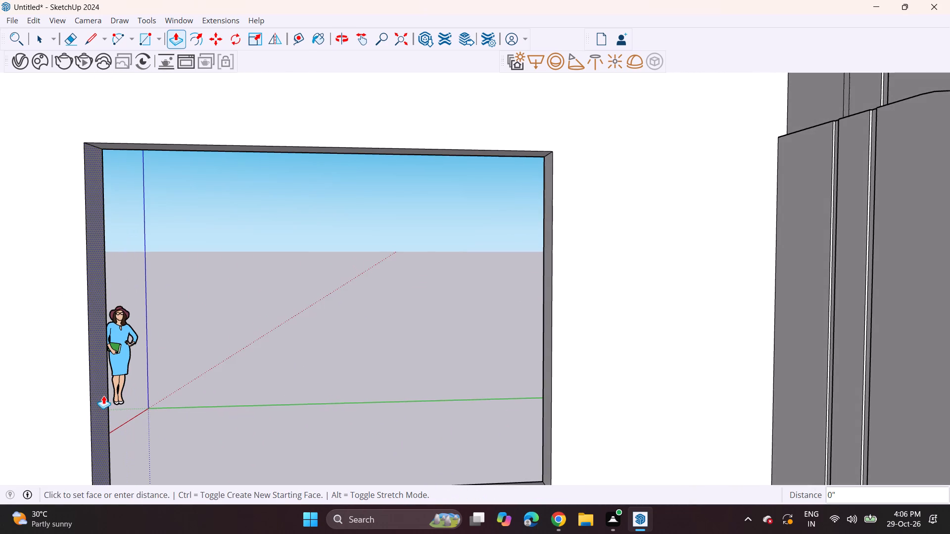
click(25, 405)
Look through the VAMSHI INTERIOR folder in the Import dialog for a window model.
middle_drag(58, 387, 265, 348)
scroll(263, 329, down, 10)
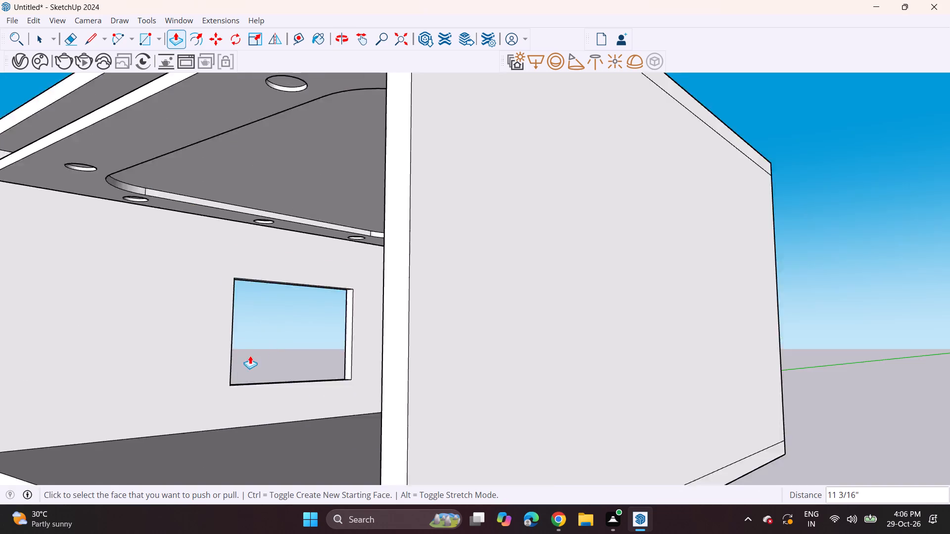
middle_drag(227, 364, 411, 368)
scroll(400, 355, down, 2)
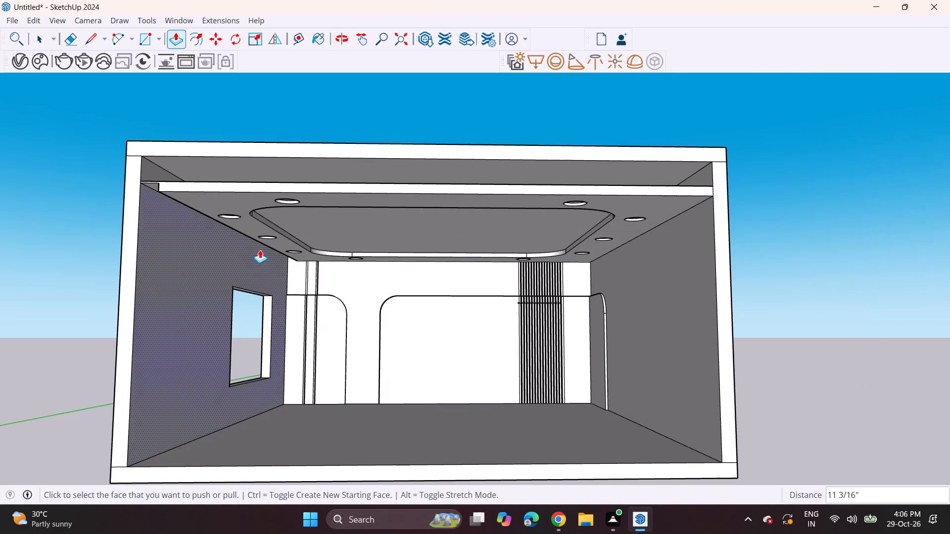
click(15, 17)
click(40, 198)
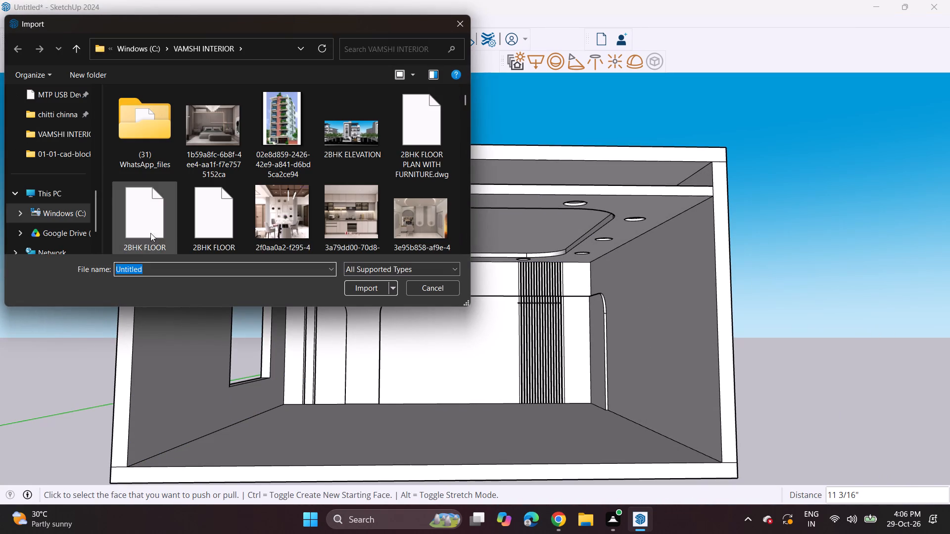
scroll(250, 220, down, 3)
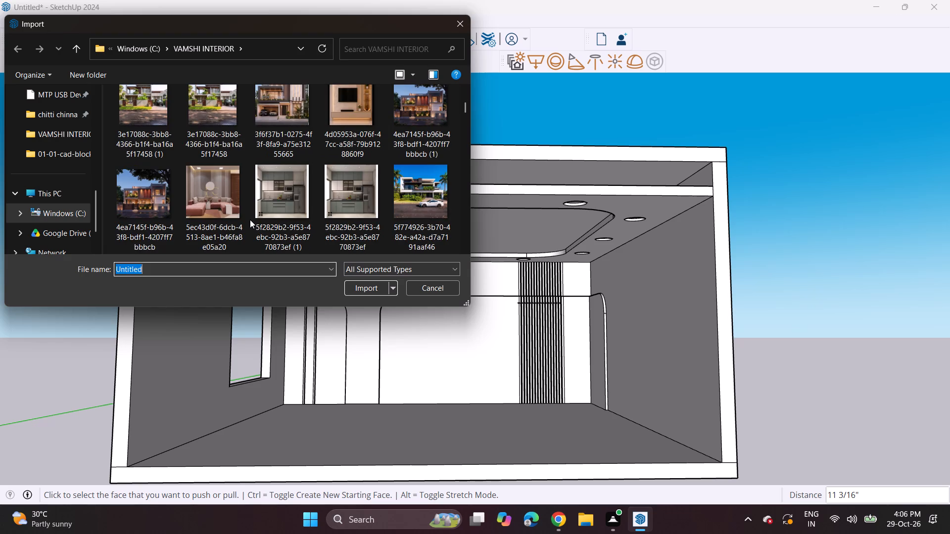
scroll(250, 220, down, 3)
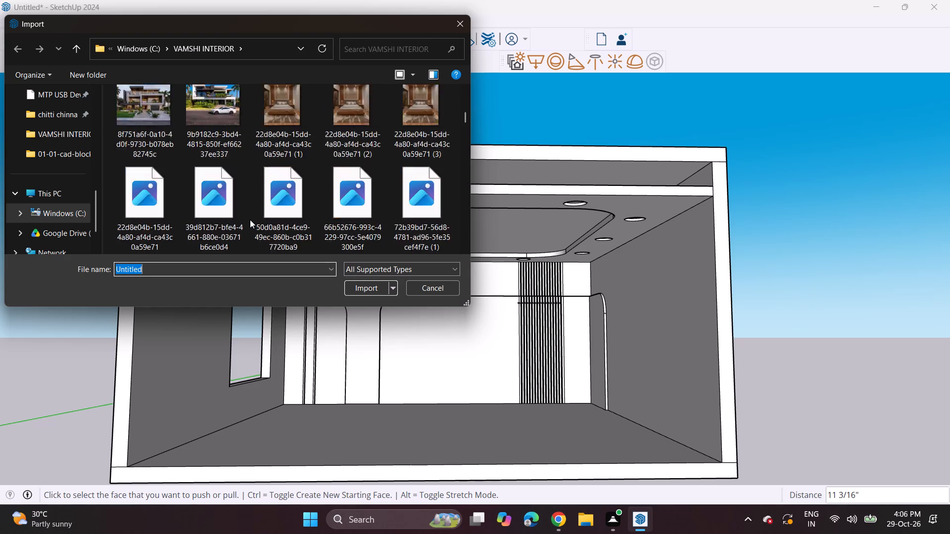
scroll(250, 220, down, 13)
scroll(250, 220, up, 1)
scroll(250, 220, down, 3)
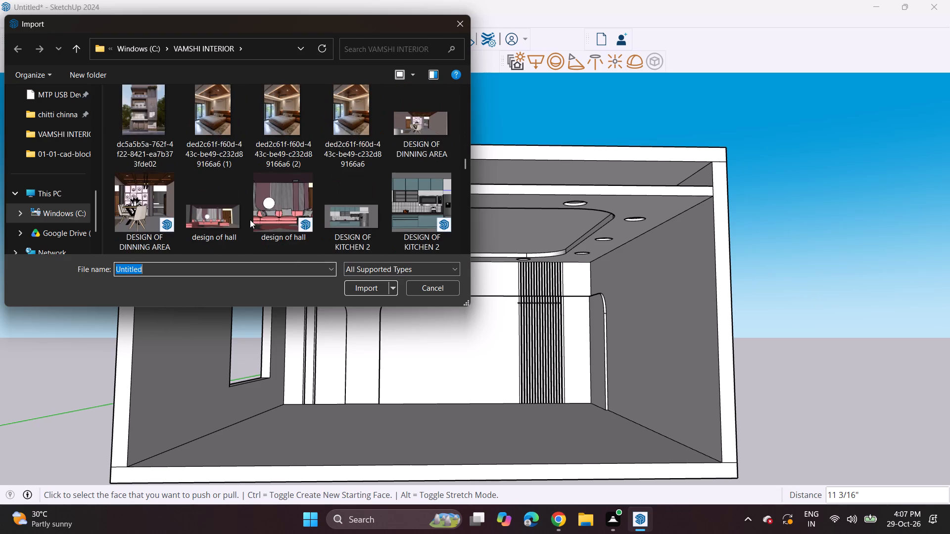
scroll(250, 220, down, 2)
scroll(250, 220, up, 1)
scroll(250, 220, down, 1)
scroll(250, 220, up, 1)
scroll(250, 220, down, 11)
scroll(250, 220, up, 1)
scroll(250, 220, down, 5)
scroll(250, 220, up, 1)
scroll(250, 220, down, 4)
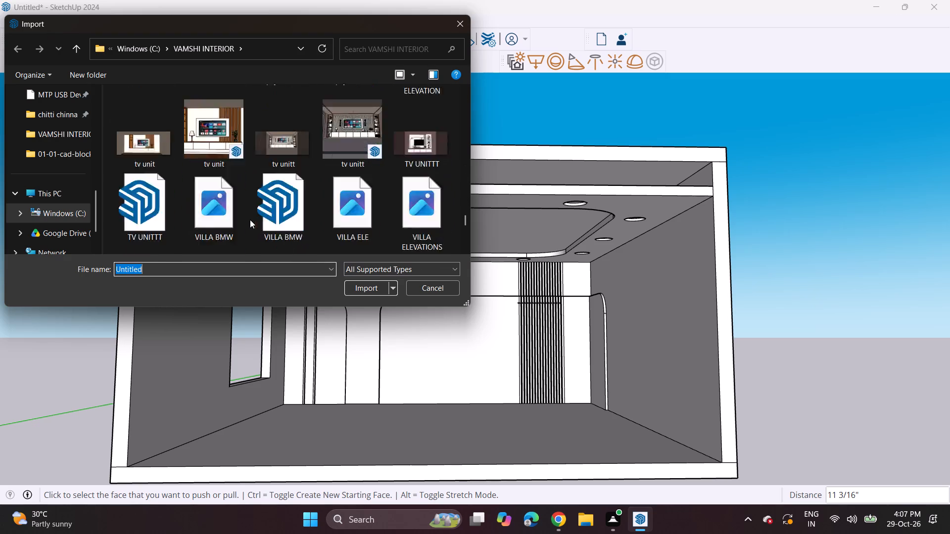
scroll(250, 220, down, 8)
scroll(250, 220, up, 1)
scroll(250, 220, down, 4)
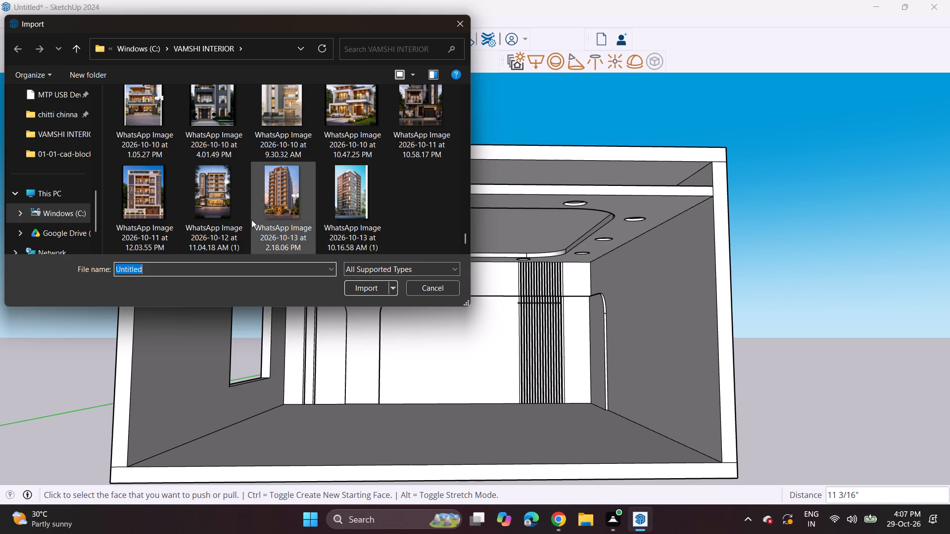
scroll(251, 220, down, 6)
scroll(270, 203, up, 3)
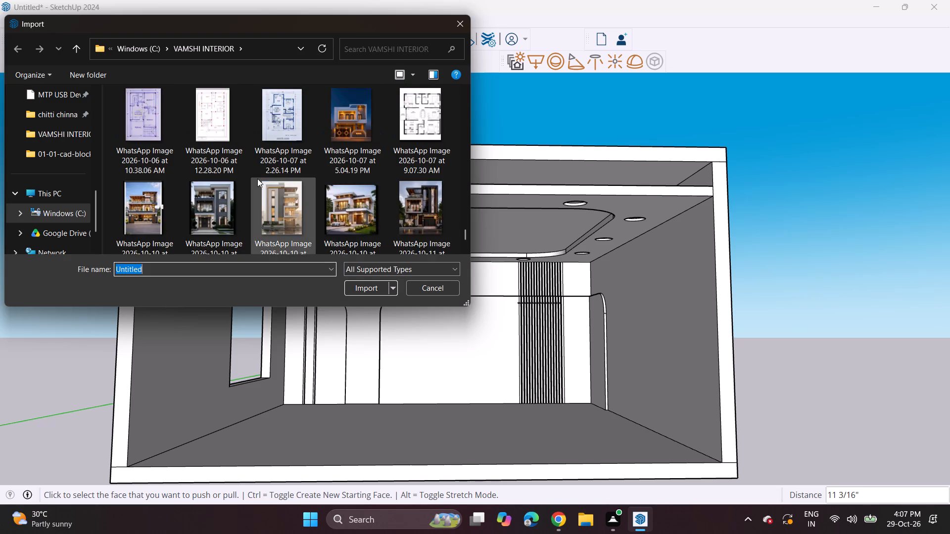
scroll(257, 178, up, 8)
scroll(257, 178, down, 1)
scroll(257, 178, up, 13)
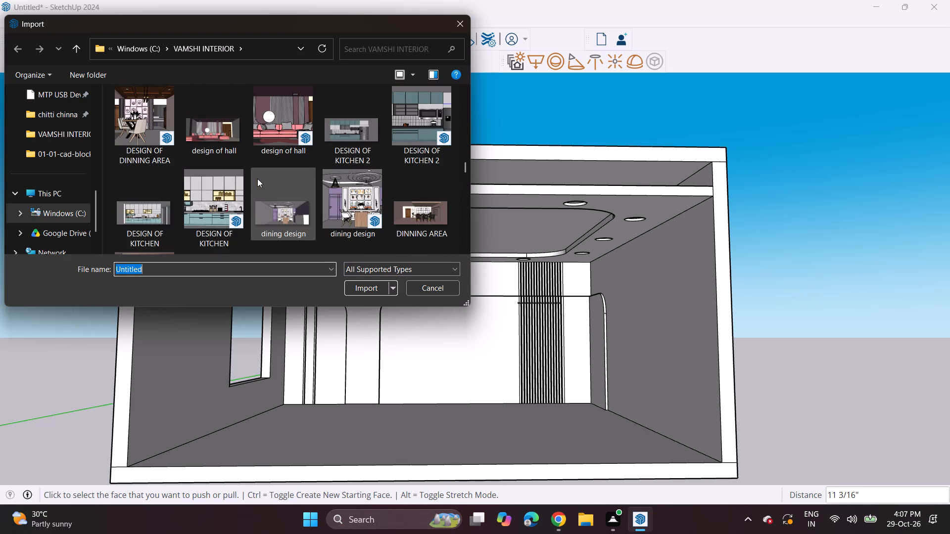
scroll(20, 134, up, 4)
Import the Window (3) model from the Downloads folder and place it near the side-wall window opening.
click(45, 231)
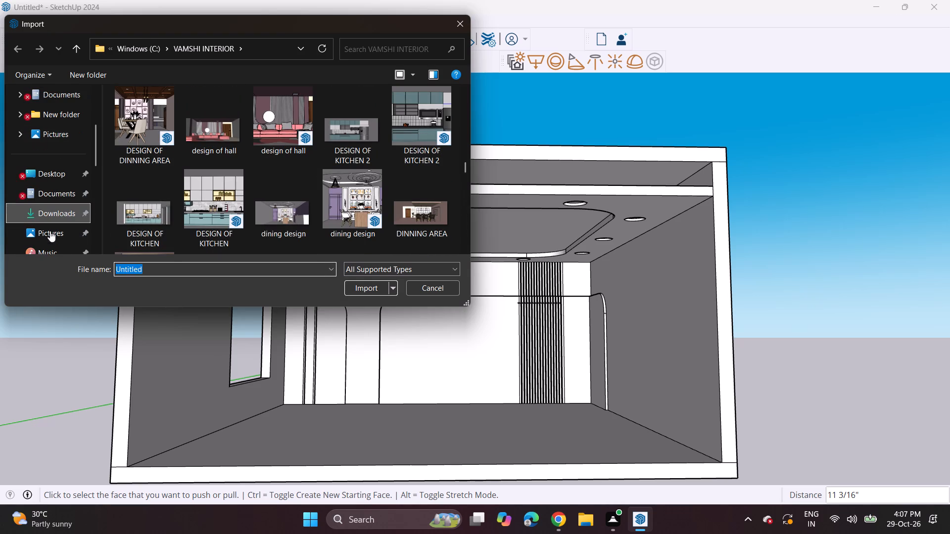
scroll(215, 192, down, 9)
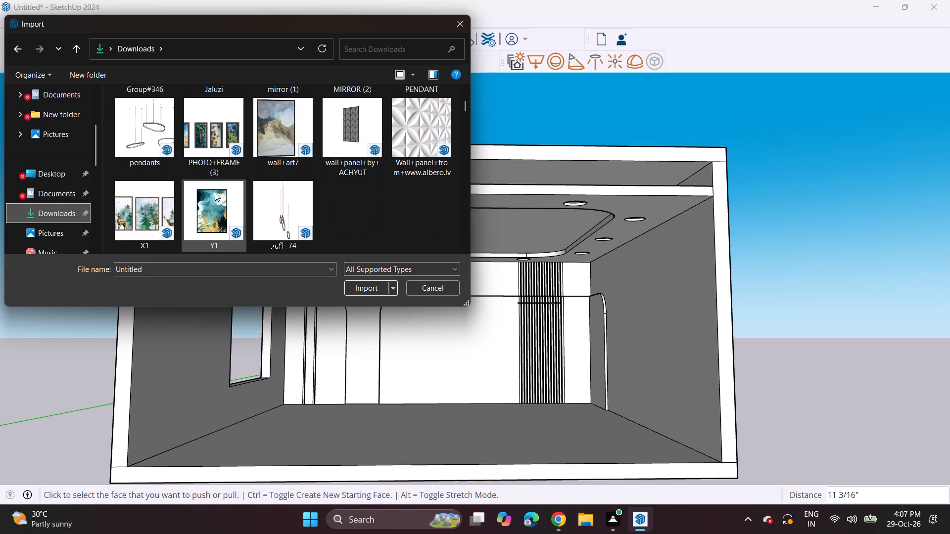
scroll(215, 192, down, 12)
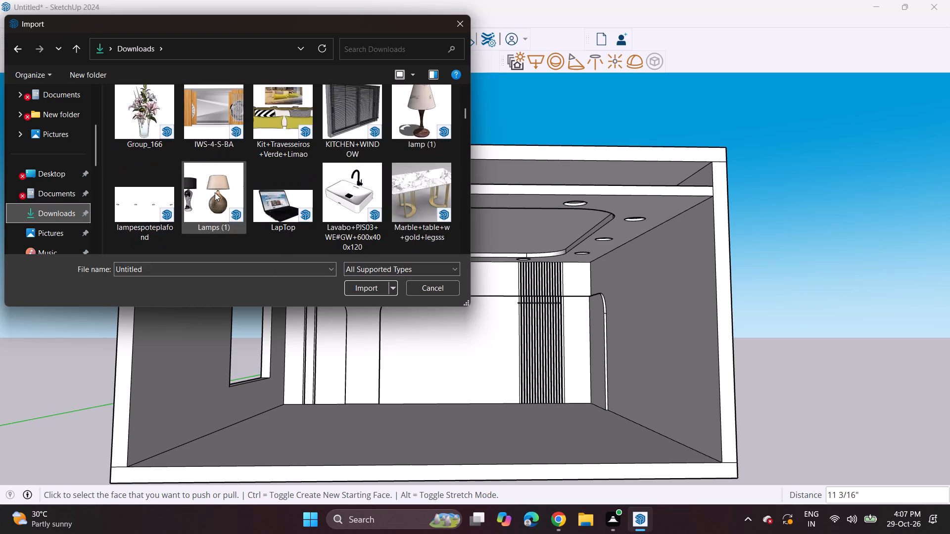
scroll(215, 192, down, 8)
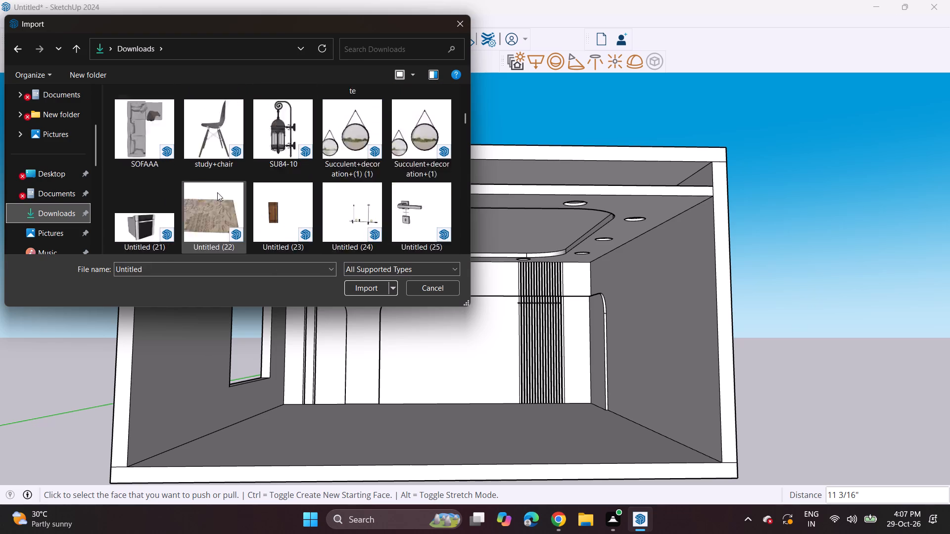
scroll(217, 192, down, 1)
click(349, 115)
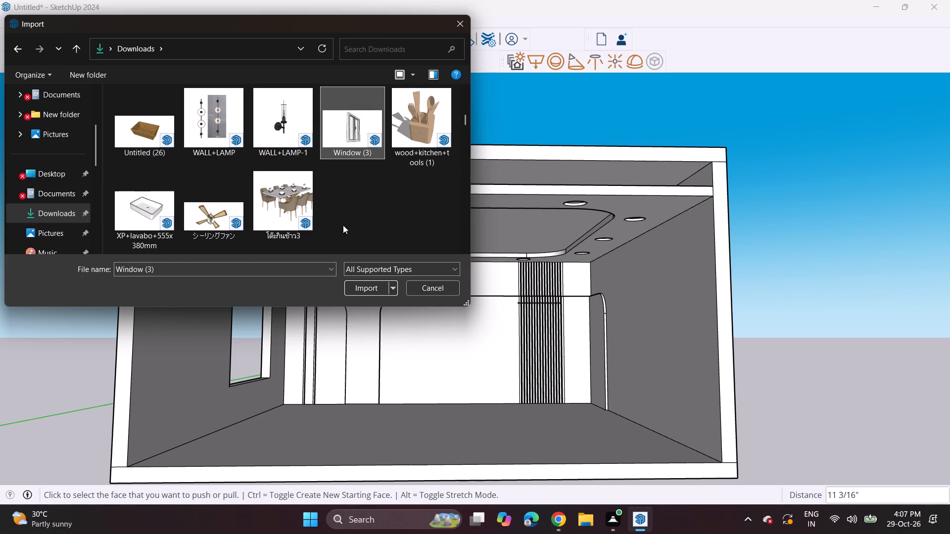
click(362, 290)
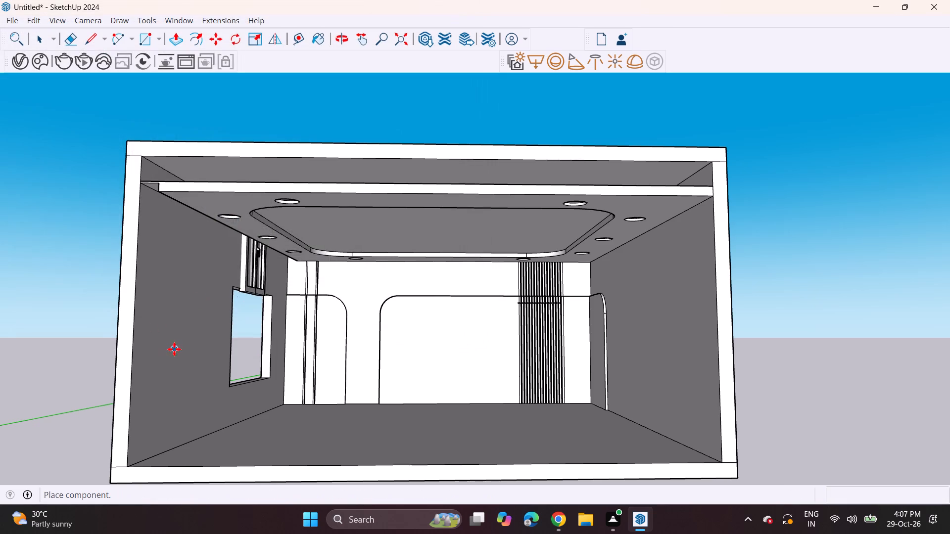
click(143, 479)
Move the imported window so its lower corner meets the opening's lower corner farthest from the panelled wall.
scroll(313, 384, up, 5)
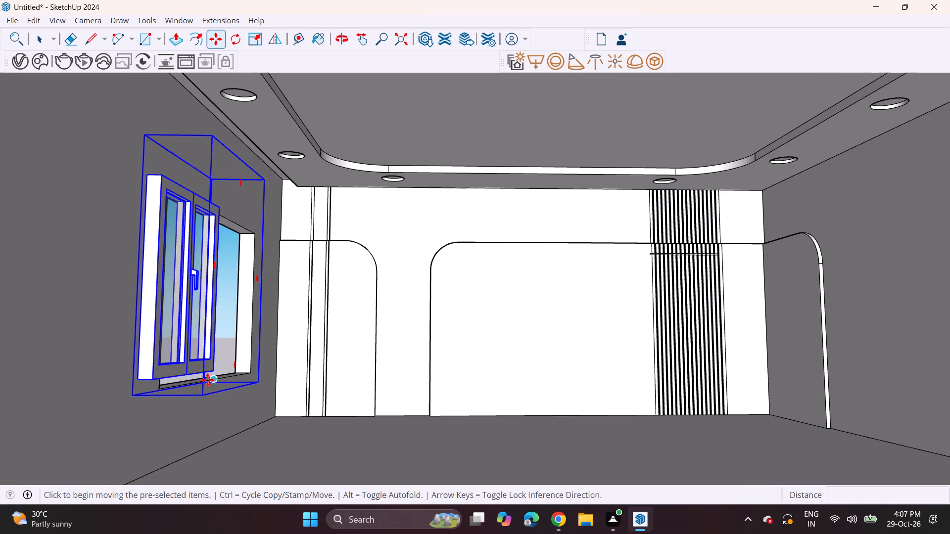
middle_drag(180, 394, 119, 427)
click(92, 424)
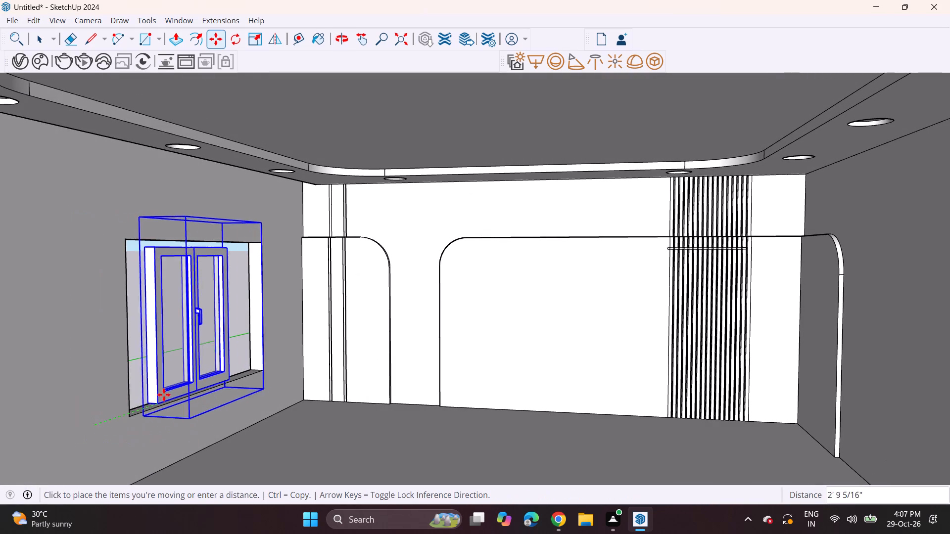
click(131, 418)
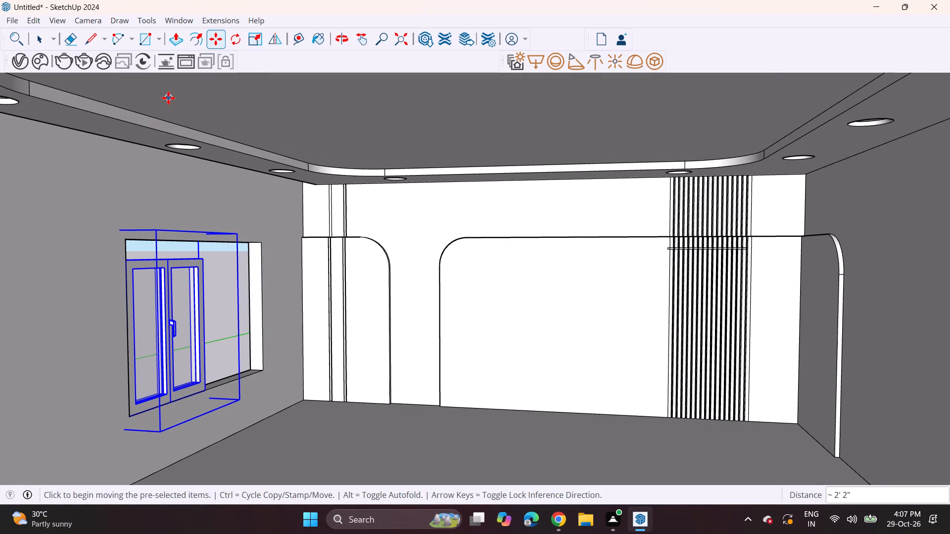
Scale the window to the opening, by about 1.89 in width and 1.11 in height.
click(253, 34)
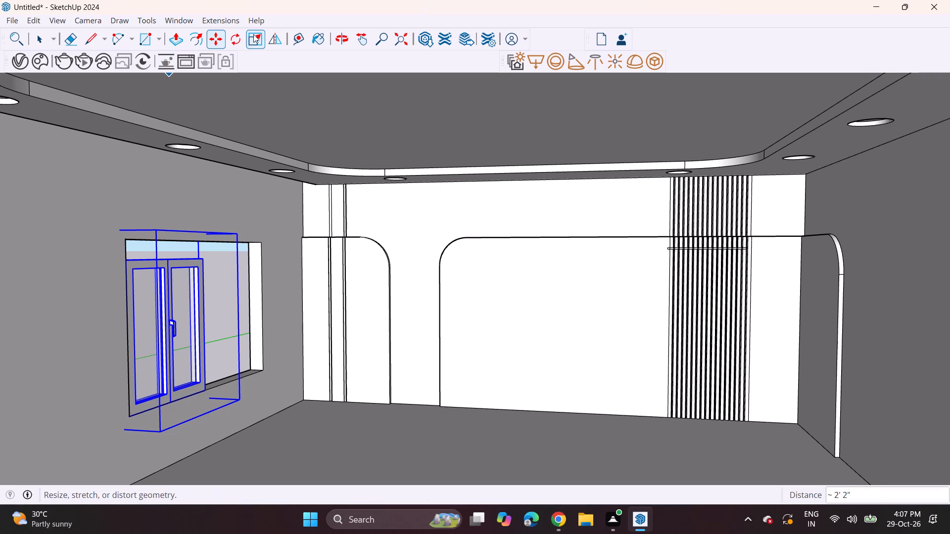
click(218, 318)
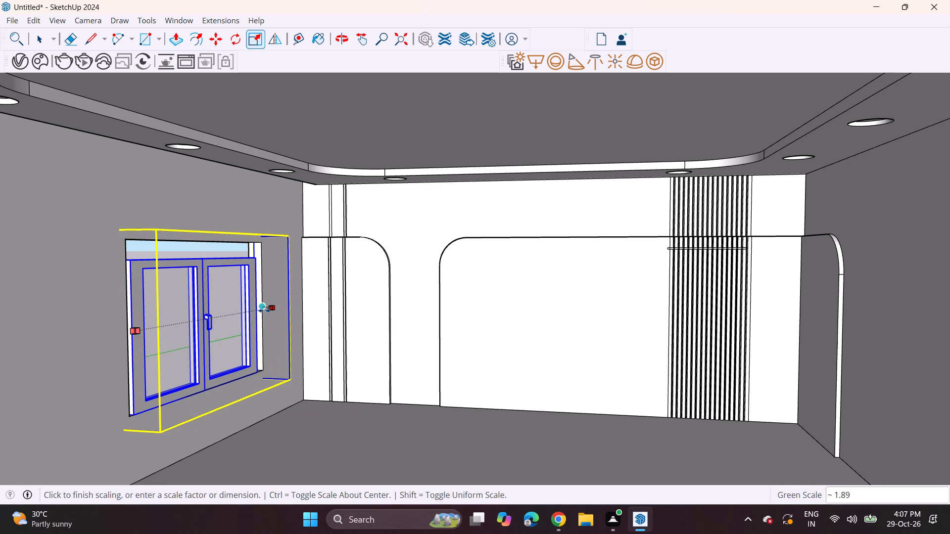
click(264, 311)
click(214, 237)
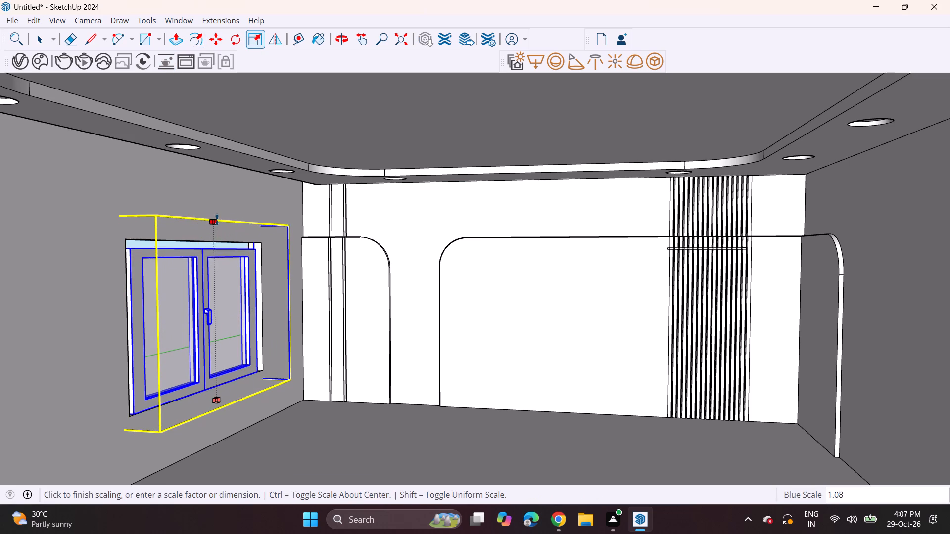
click(219, 216)
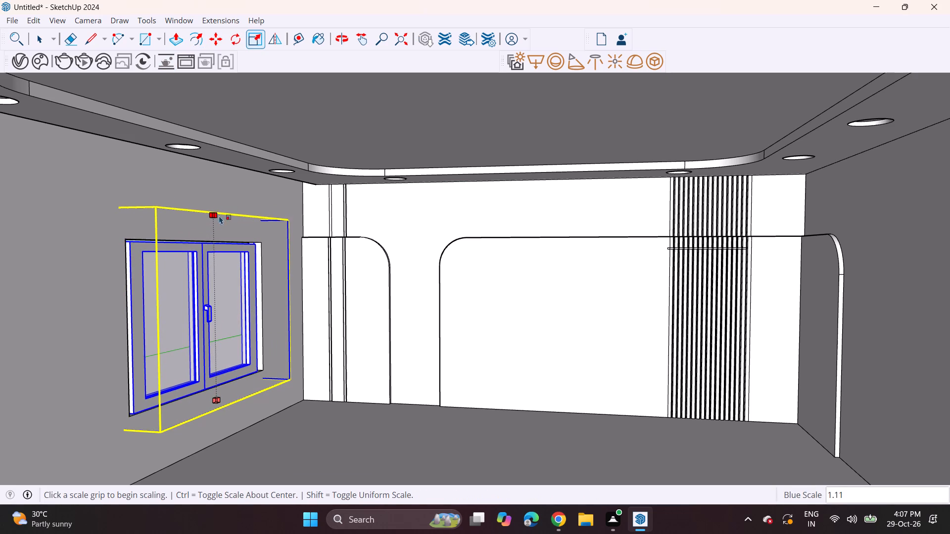
Scale the window's width by about 1.02 toward the jamb farthest from the panelled wall.
scroll(110, 453, up, 5)
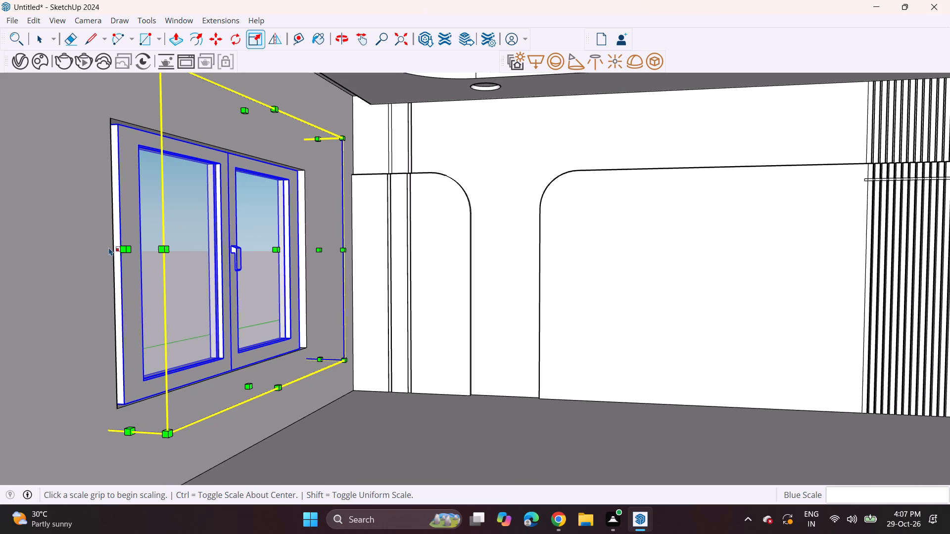
click(131, 245)
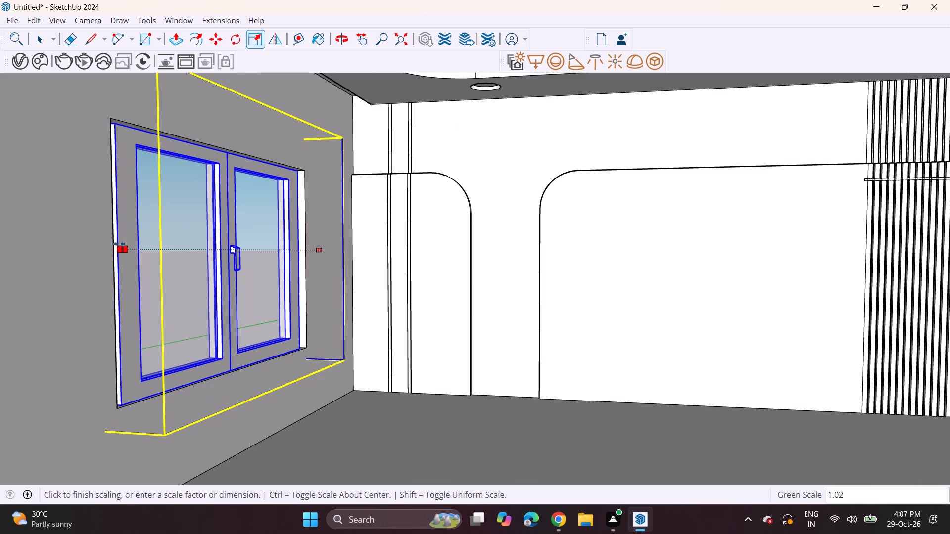
click(118, 244)
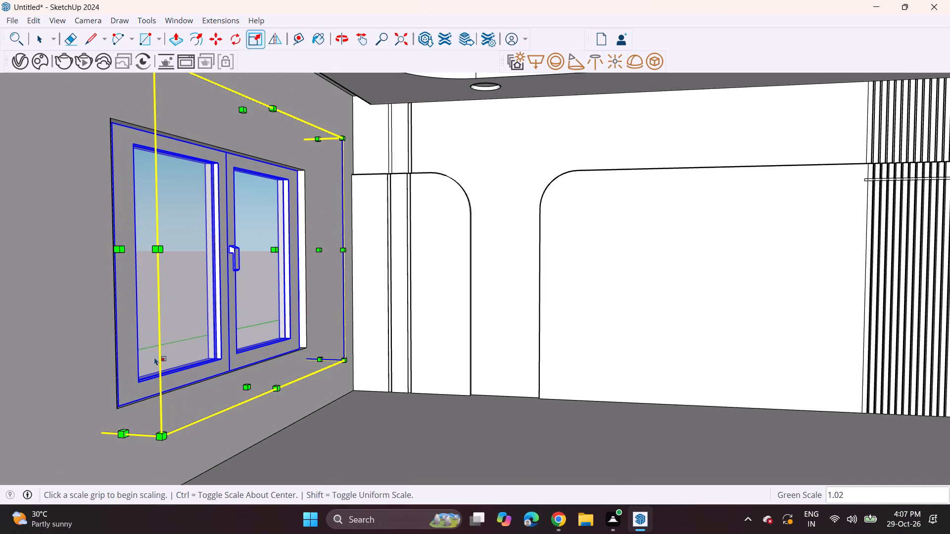
Stretch the window's side nearest the panelled wall outward to close the gap at that jamb.
scroll(156, 378, up, 3)
middle_drag(166, 358, 51, 379)
scroll(191, 348, up, 3)
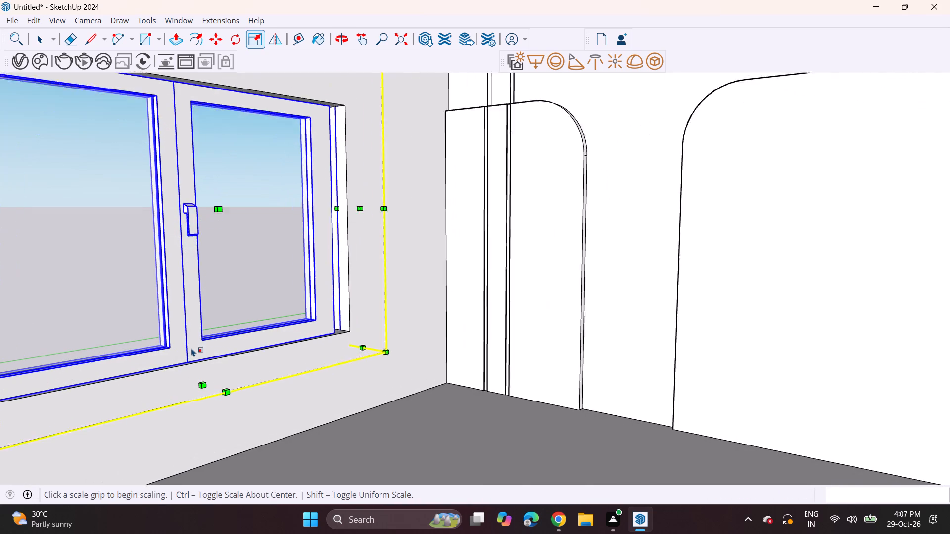
shift+middle_drag(197, 340, 262, 356)
middle_drag(281, 347, 114, 361)
shift+middle_drag(139, 322, 244, 350)
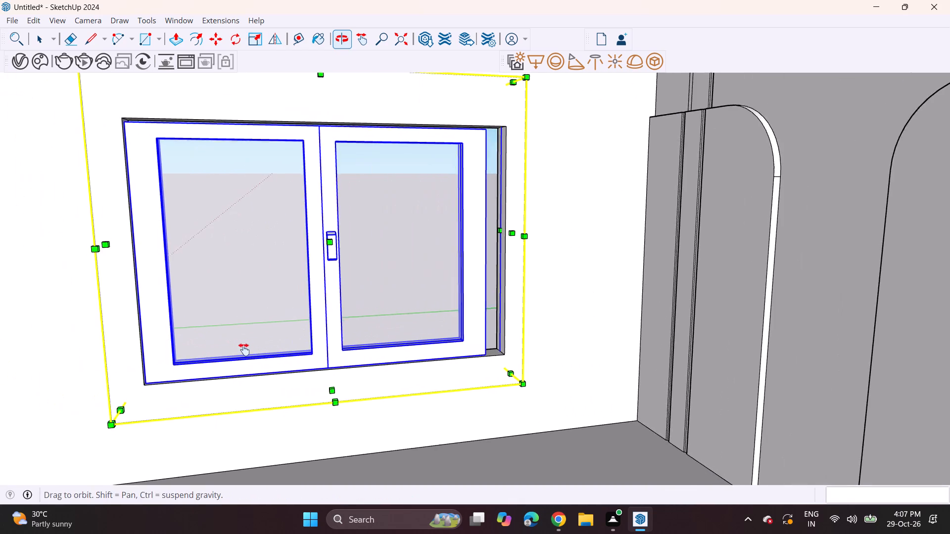
shift+middle_drag(244, 350, 246, 360)
scroll(473, 223, up, 1)
scroll(475, 227, down, 1)
scroll(487, 242, up, 6)
click(516, 243)
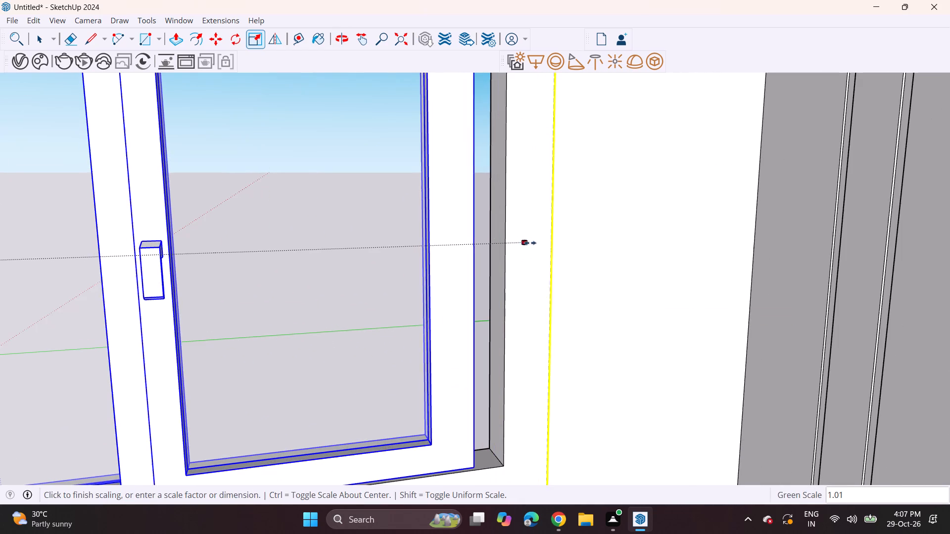
click(558, 242)
Fine-tune the window's width at its side farthest from the panelled wall, scaling out by 1.01 and slightly back in.
scroll(480, 255, down, 3)
shift+middle_drag(395, 275, 713, 254)
middle_drag(570, 265, 487, 272)
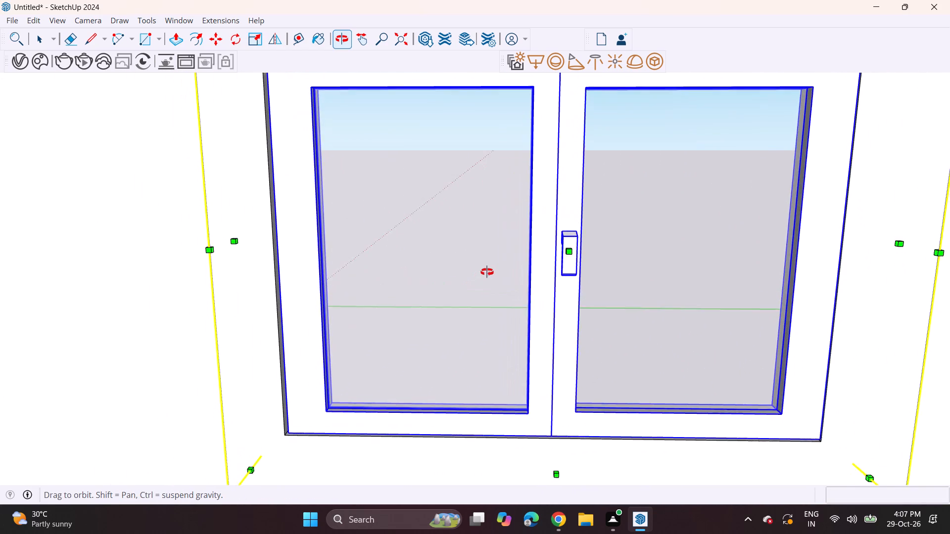
middle_drag(487, 272, 485, 272)
click(233, 239)
click(226, 238)
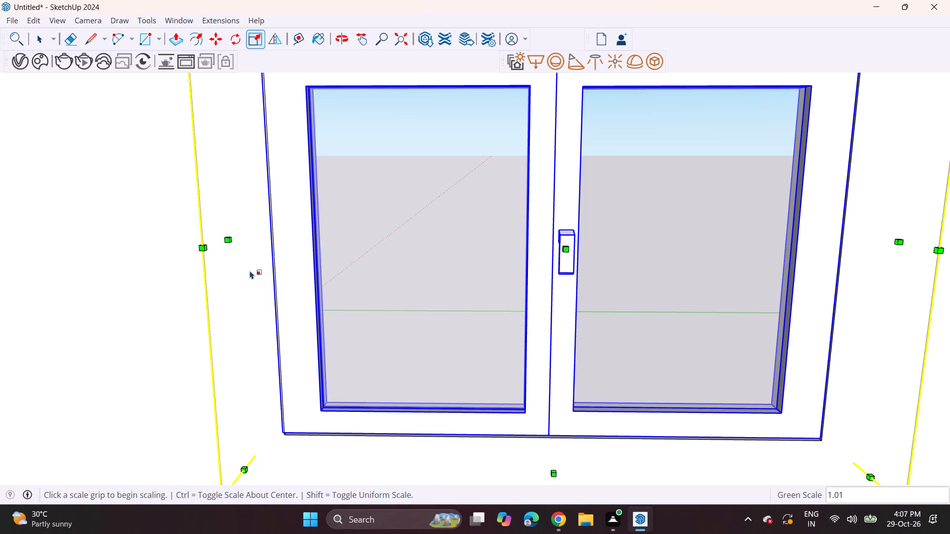
click(229, 240)
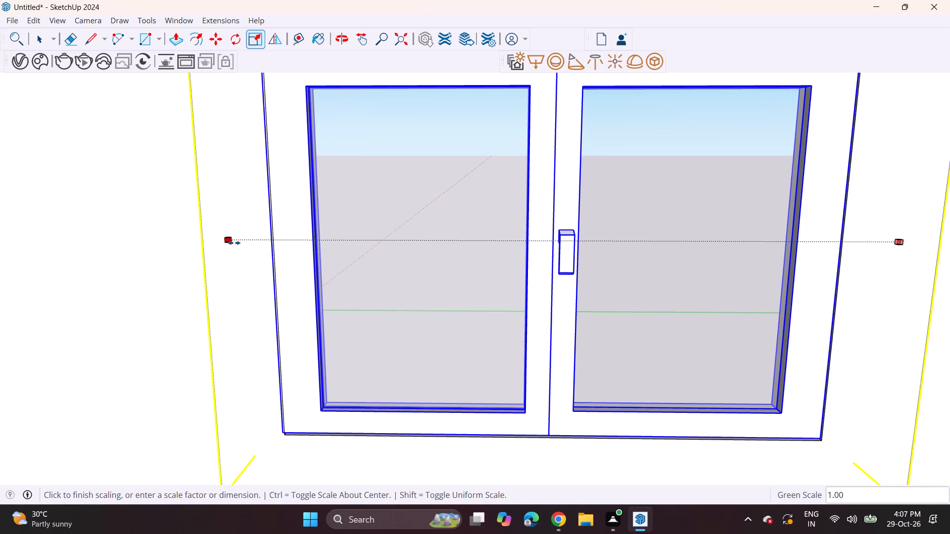
click(236, 243)
Move the window by its lower corner about 2' 8 1/4" outward through the wall opening.
scroll(326, 378, up, 3)
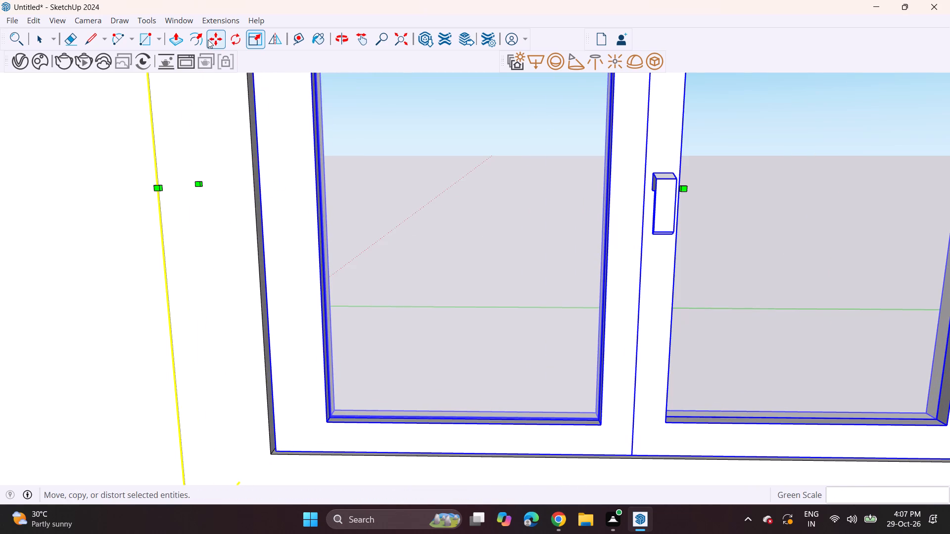
click(208, 40)
click(280, 453)
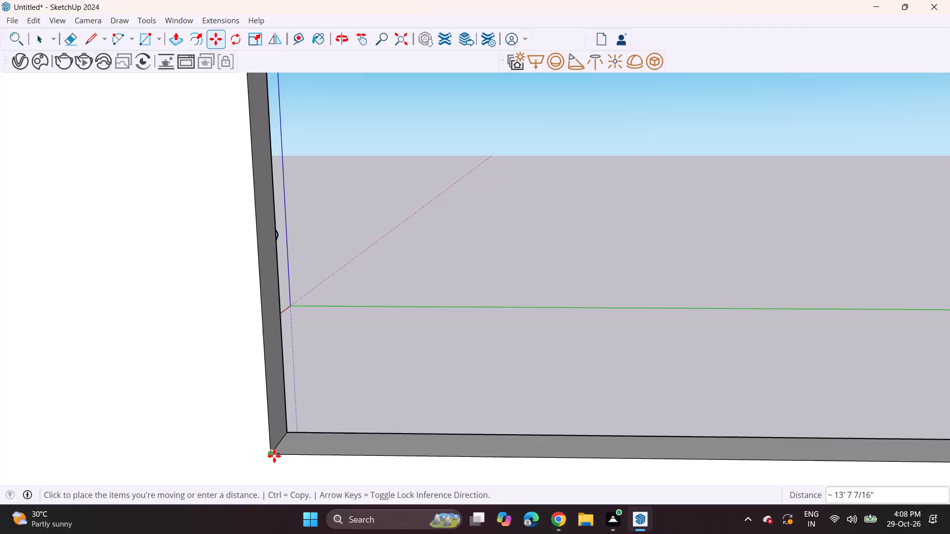
click(317, 418)
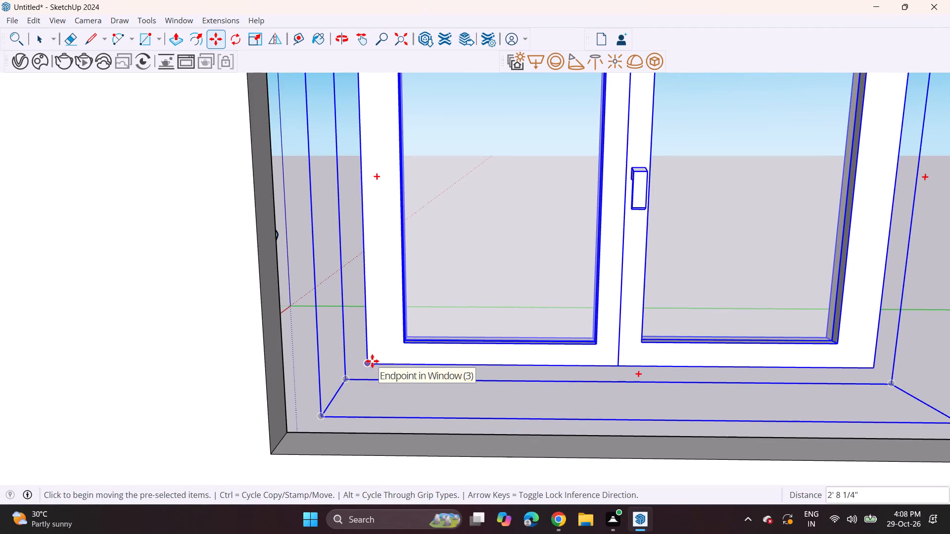
Move the window by its lower corner onto the matching corner of the side-wall opening.
click(372, 361)
click(276, 453)
Scale the window's width by about 1.01 toward the jamb nearest the panelled wall.
middle_drag(273, 404, 422, 352)
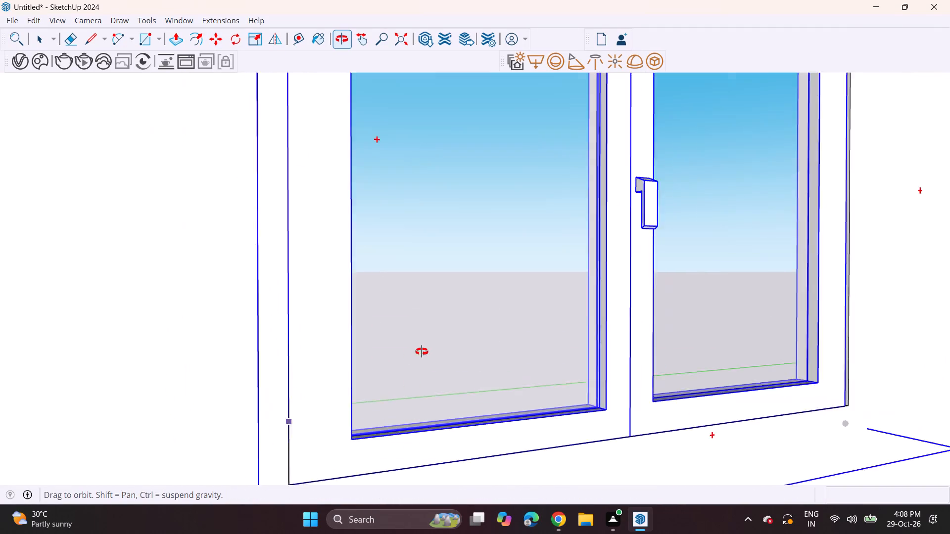
middle_drag(422, 352, 465, 342)
scroll(467, 342, up, 1)
scroll(470, 338, down, 7)
scroll(468, 345, up, 1)
scroll(468, 345, down, 2)
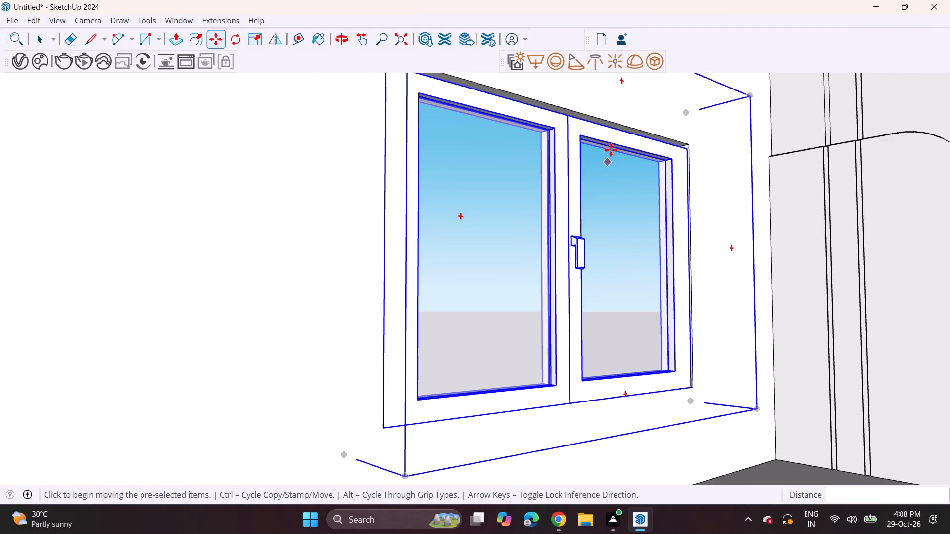
scroll(712, 323, up, 5)
middle_drag(710, 344, 590, 404)
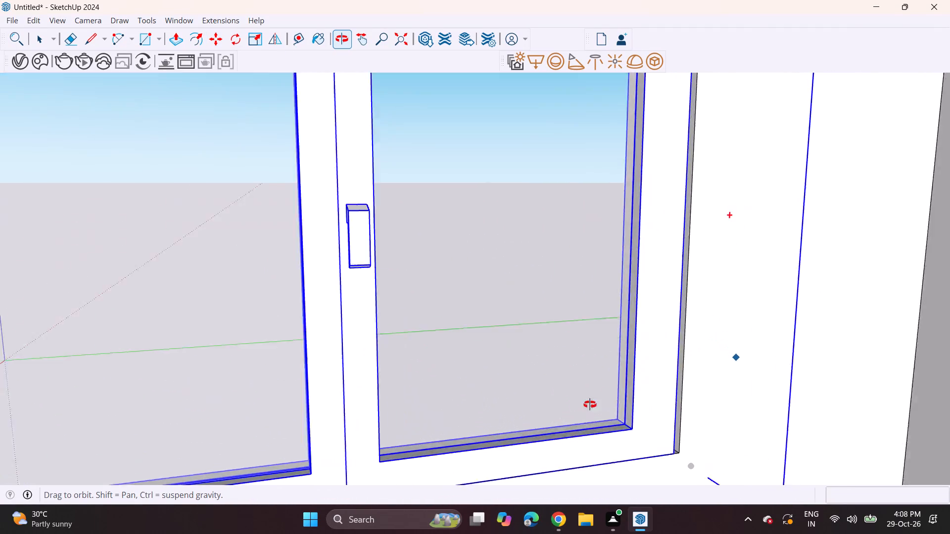
middle_drag(590, 404, 472, 447)
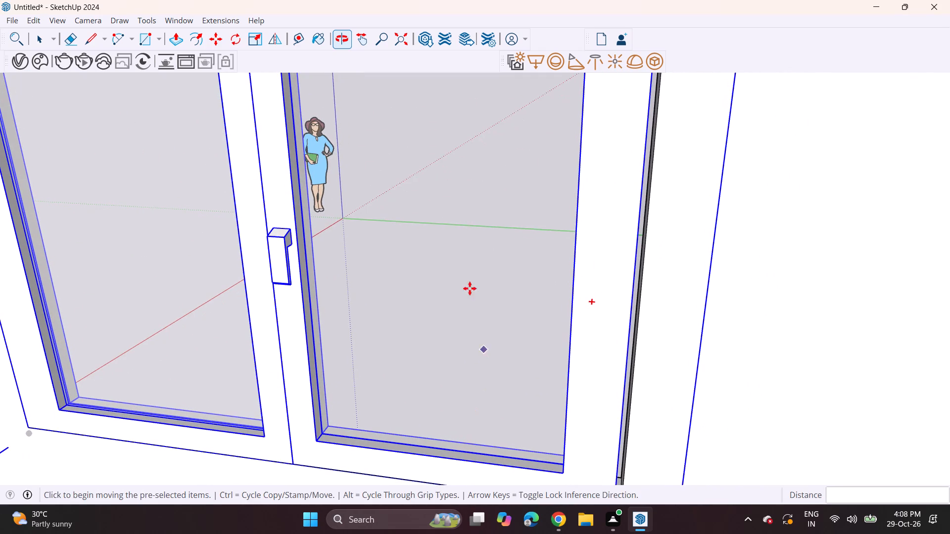
click(250, 37)
click(698, 278)
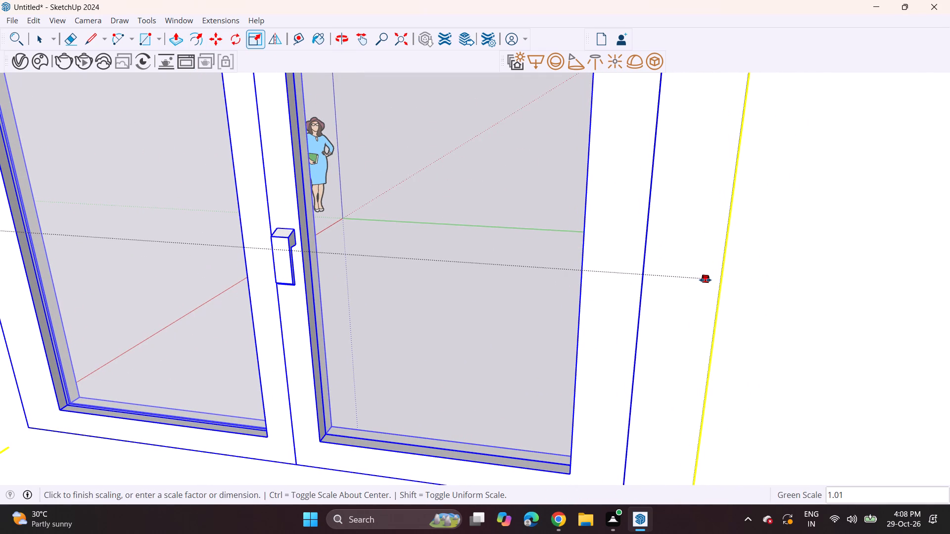
click(705, 280)
Scale the window's height upward by about 1.02 to close the gap at the opening's head, and leave the Scale tool.
shift+middle_drag(522, 157, 570, 386)
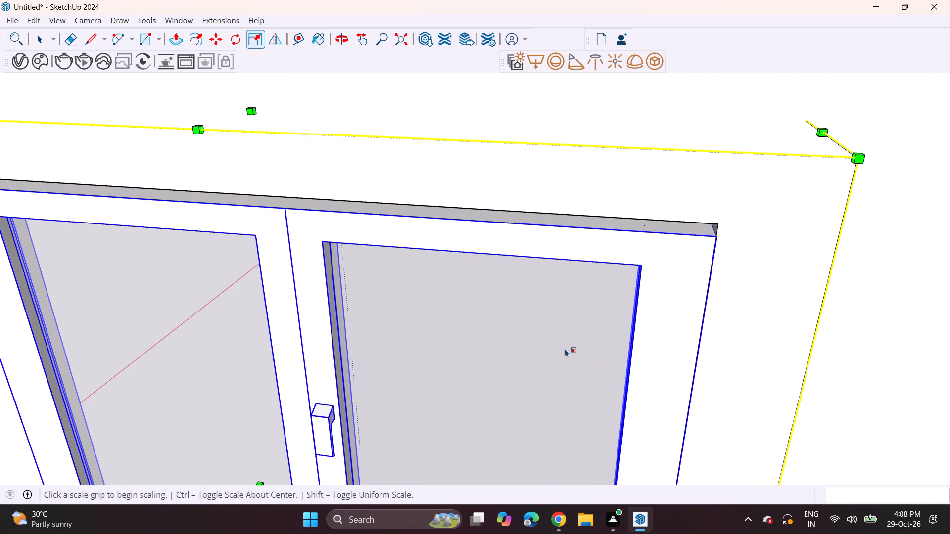
click(252, 115)
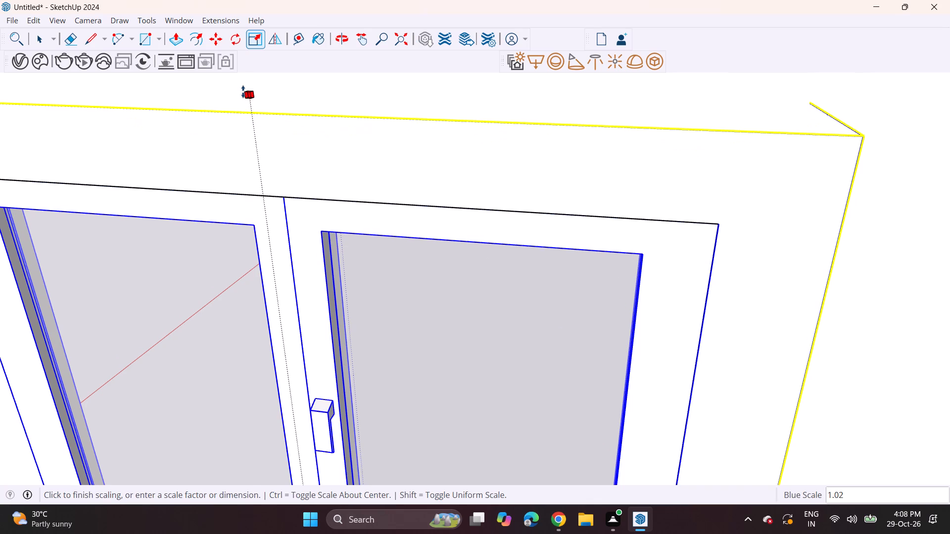
click(243, 91)
scroll(230, 492, up, 1)
middle_drag(234, 492, 436, 405)
middle_drag(346, 390, 679, 293)
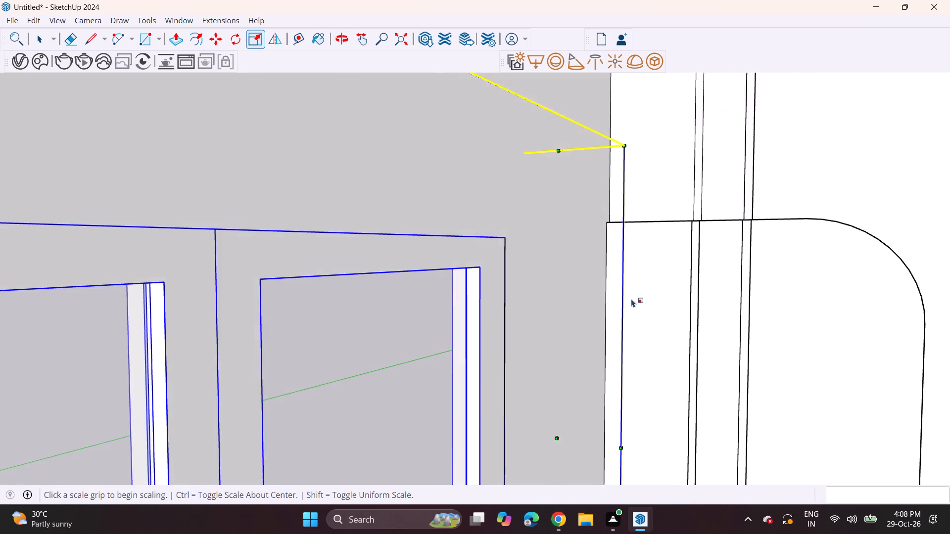
scroll(629, 306, down, 5)
middle_drag(544, 460, 555, 306)
scroll(559, 307, down, 11)
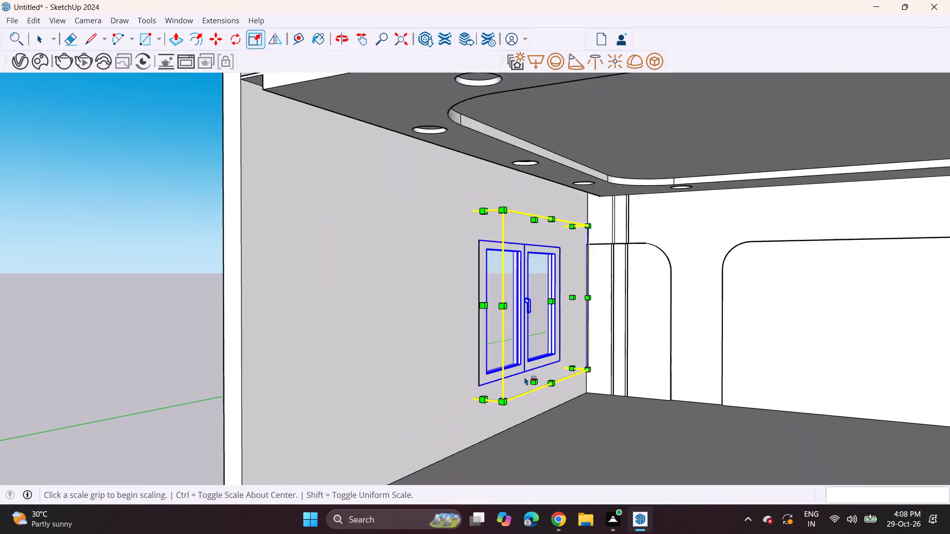
middle_drag(499, 377, 319, 369)
key(space)
click(365, 426)
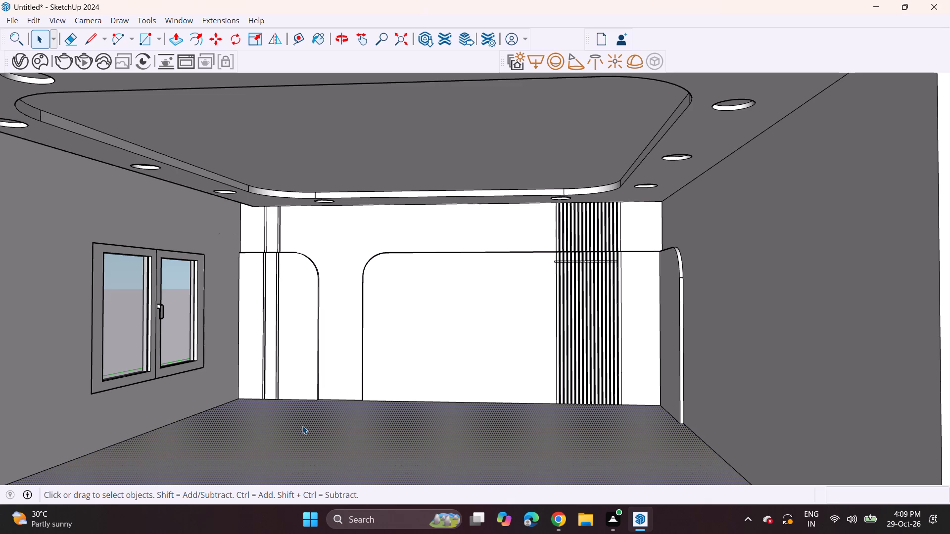
Examine the room's interior, checking the fitted window, the panelled wall and the false ceiling.
scroll(402, 332, down, 1)
scroll(402, 333, up, 1)
scroll(402, 333, down, 2)
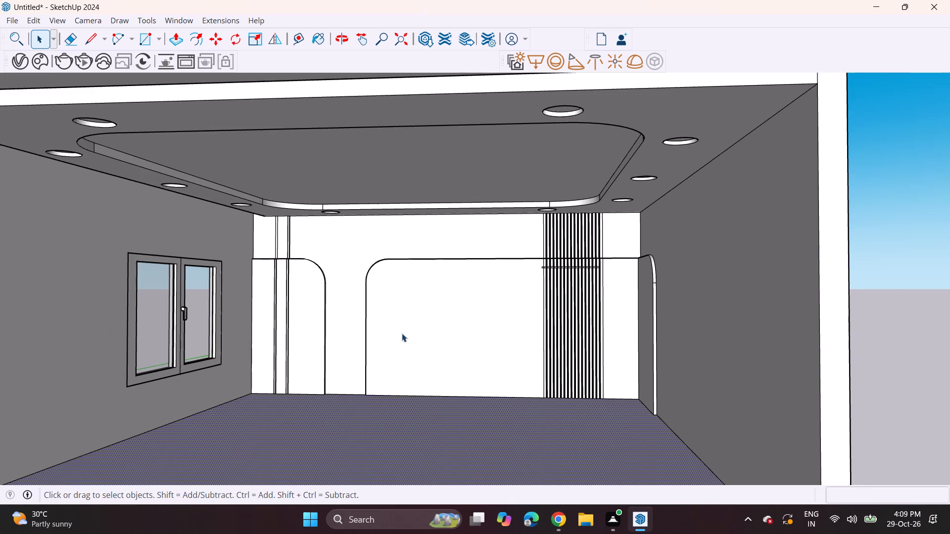
scroll(402, 333, down, 3)
middle_drag(326, 350, 290, 361)
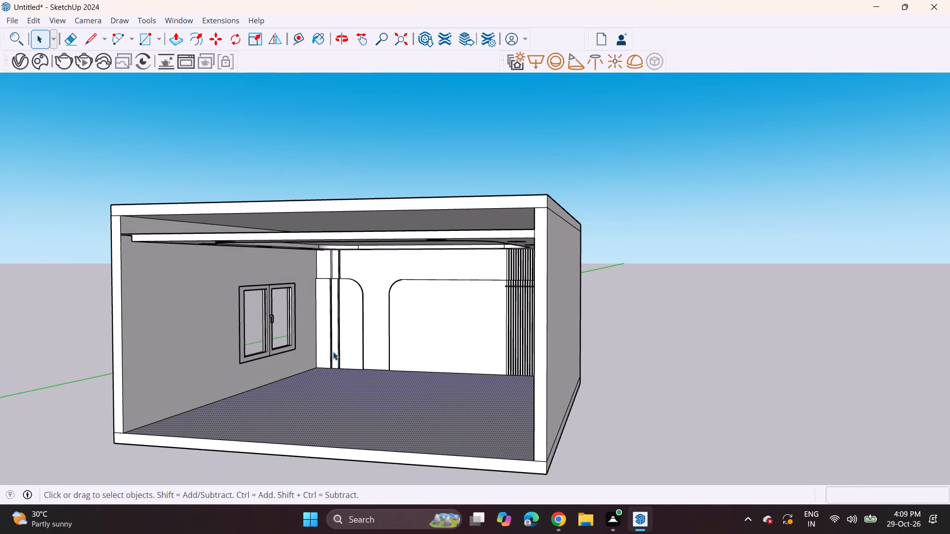
middle_drag(341, 362, 388, 356)
middle_drag(366, 354, 394, 348)
scroll(345, 331, up, 5)
middle_drag(380, 352, 428, 347)
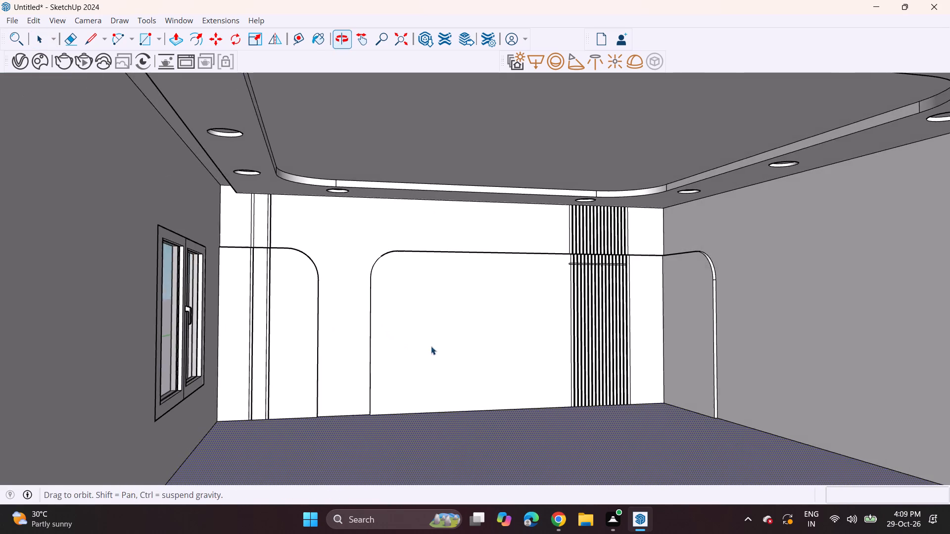
middle_drag(434, 341, 359, 341)
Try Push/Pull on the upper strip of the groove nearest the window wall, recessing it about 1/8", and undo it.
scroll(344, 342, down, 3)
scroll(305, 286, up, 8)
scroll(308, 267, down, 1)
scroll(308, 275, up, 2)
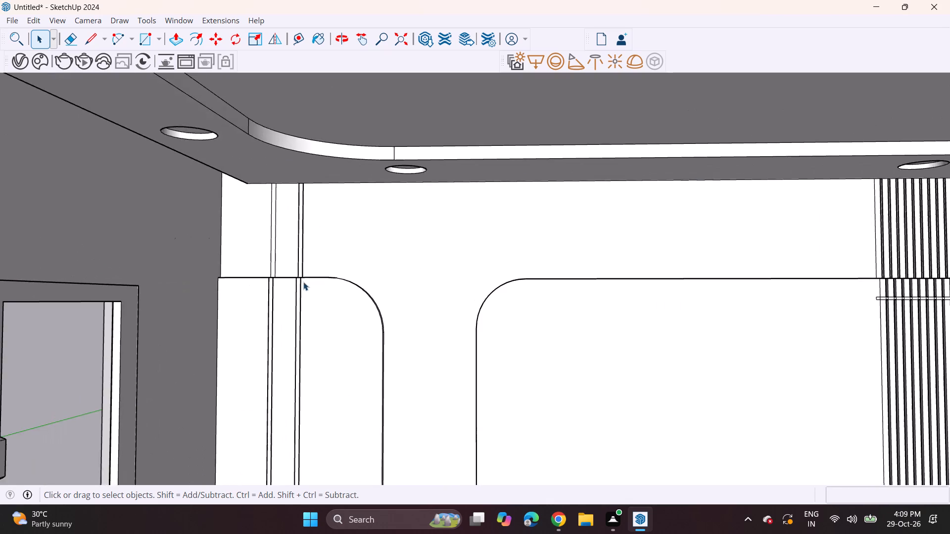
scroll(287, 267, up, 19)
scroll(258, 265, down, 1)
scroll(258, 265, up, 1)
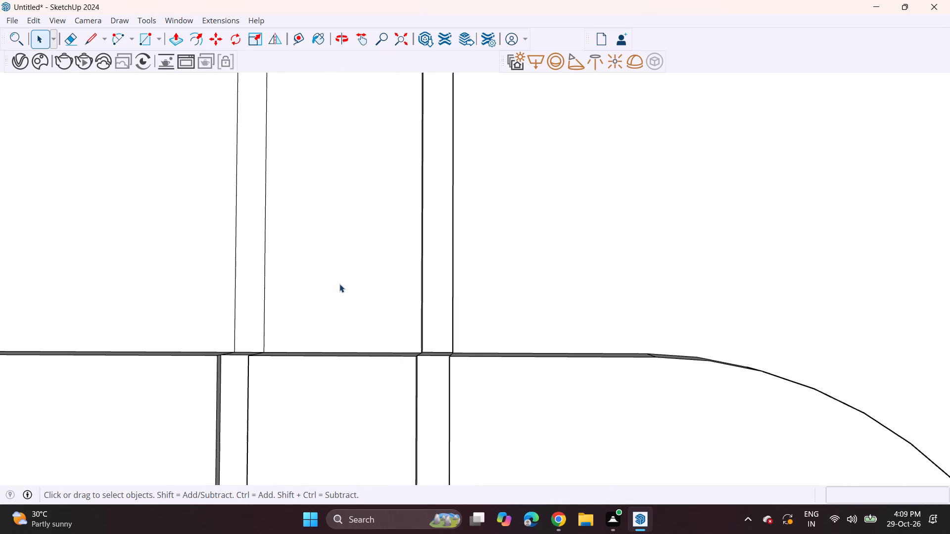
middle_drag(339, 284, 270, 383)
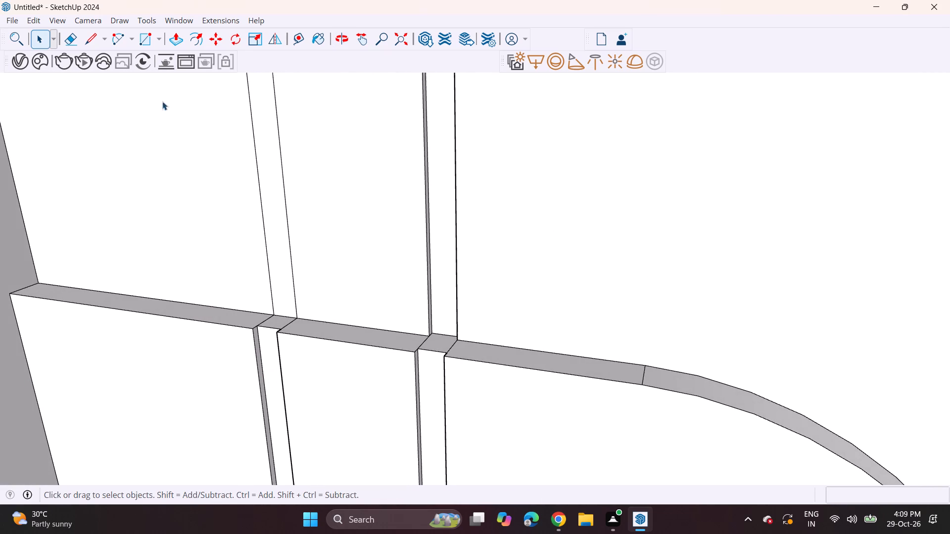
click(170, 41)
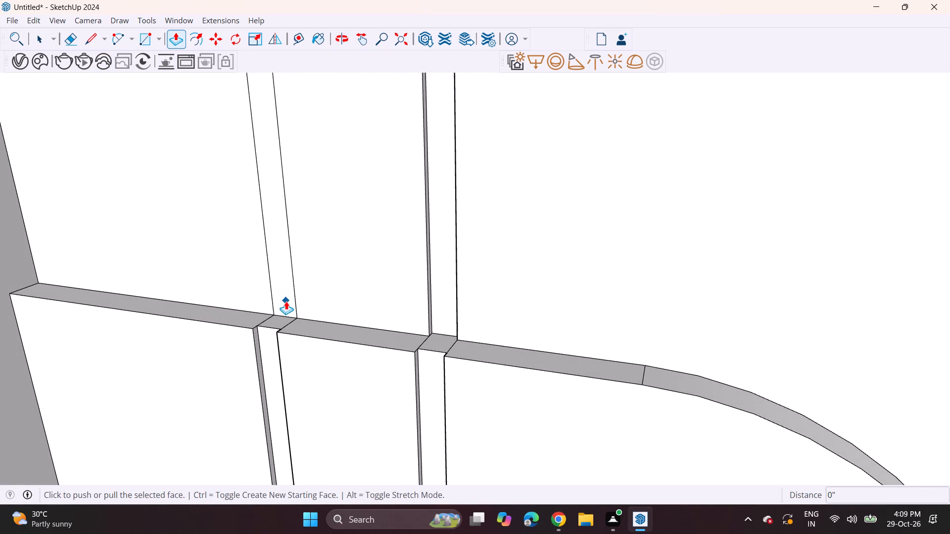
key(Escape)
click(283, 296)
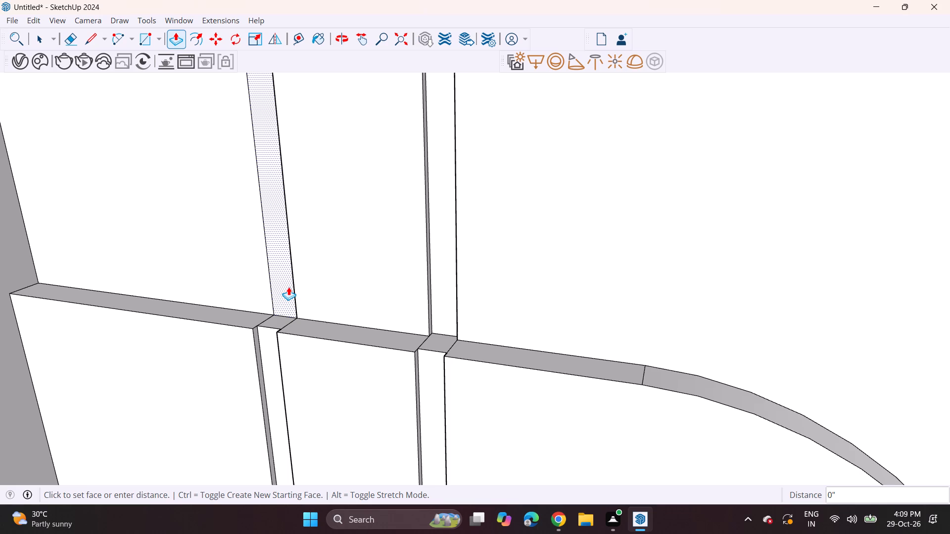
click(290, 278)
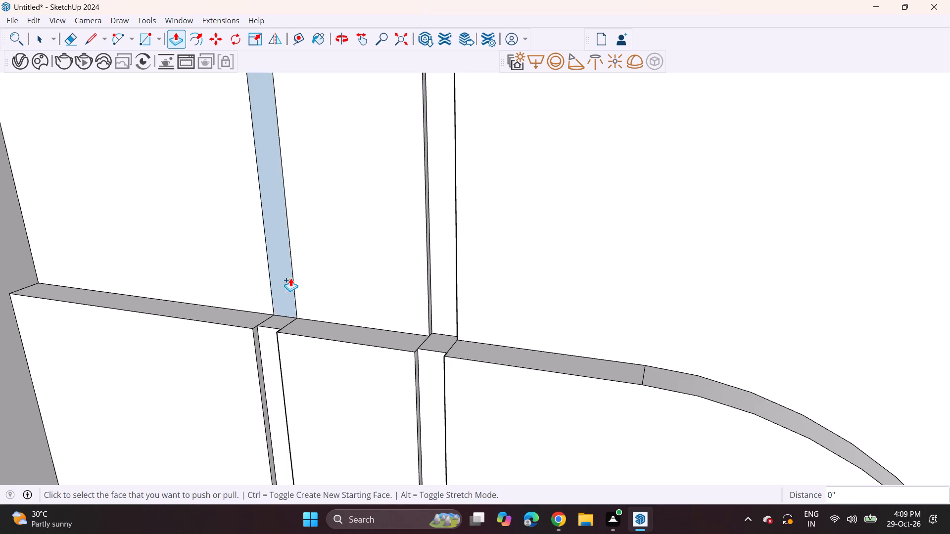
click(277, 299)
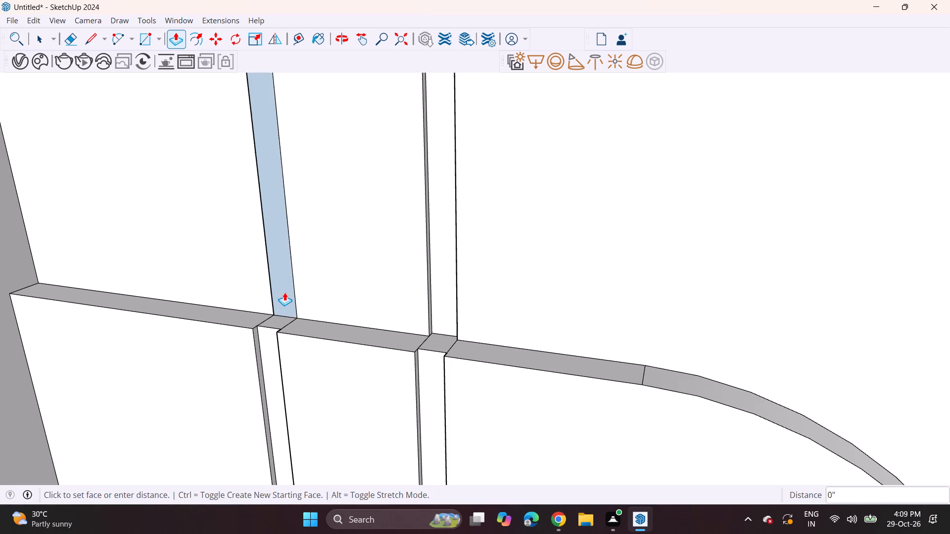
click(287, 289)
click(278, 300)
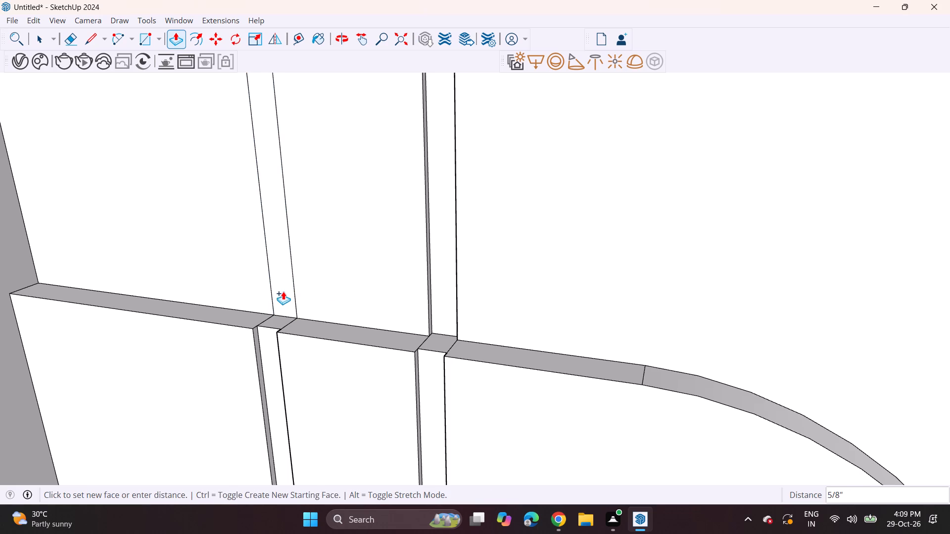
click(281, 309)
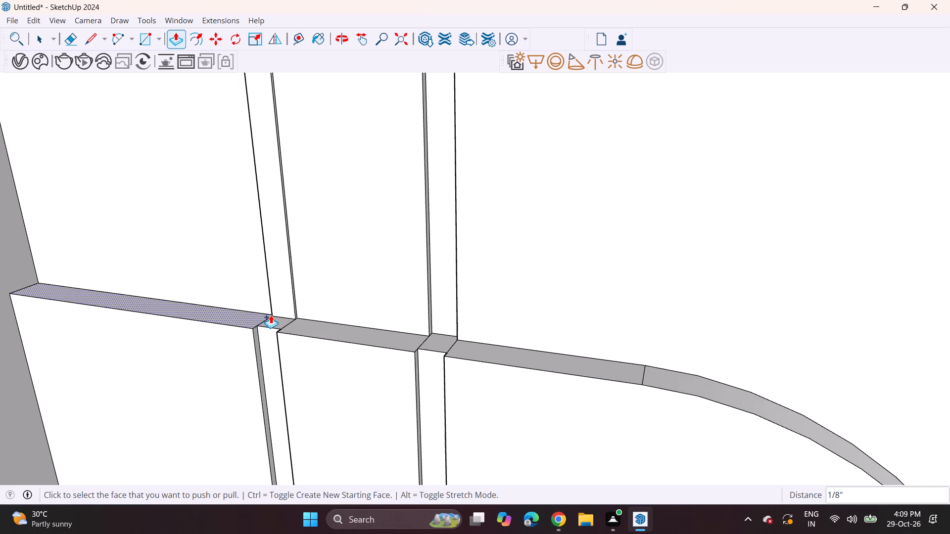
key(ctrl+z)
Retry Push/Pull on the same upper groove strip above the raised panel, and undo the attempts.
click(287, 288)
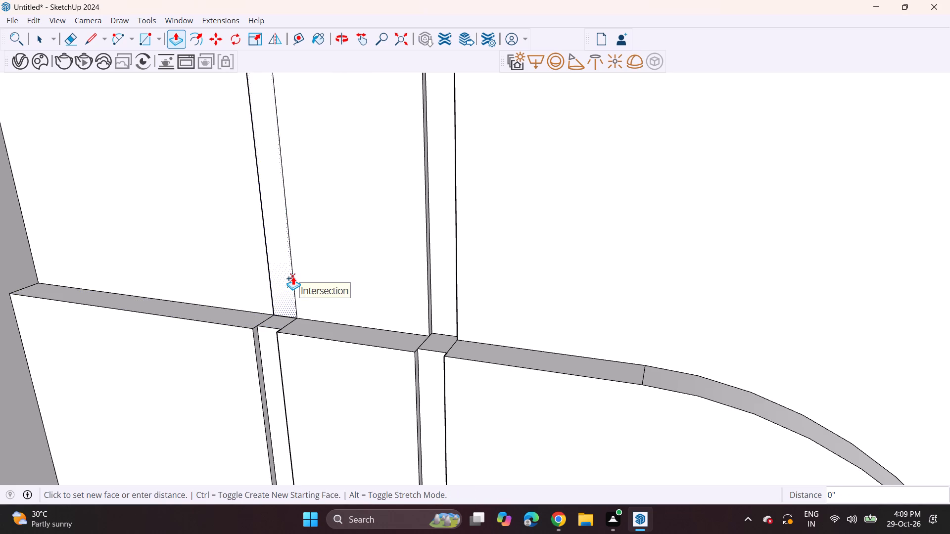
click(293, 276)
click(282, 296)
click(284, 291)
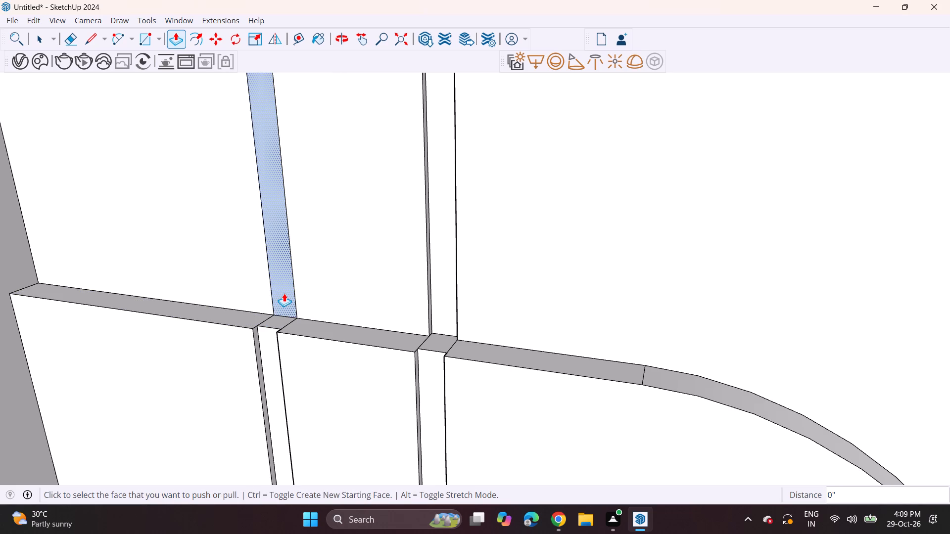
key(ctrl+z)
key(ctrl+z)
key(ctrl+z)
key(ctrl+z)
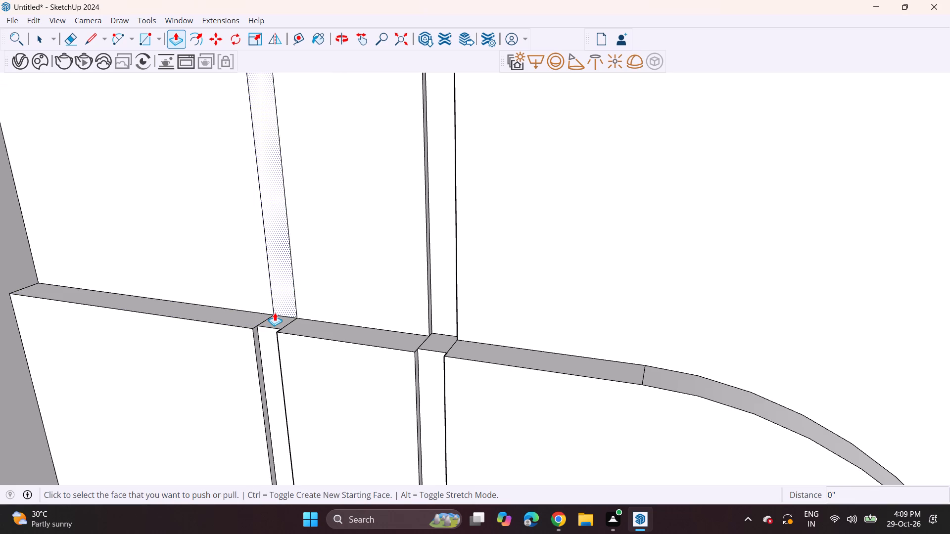
Examine the grooves on the panelled wall up close and the whole room from its open front.
middle_drag(317, 354, 379, 282)
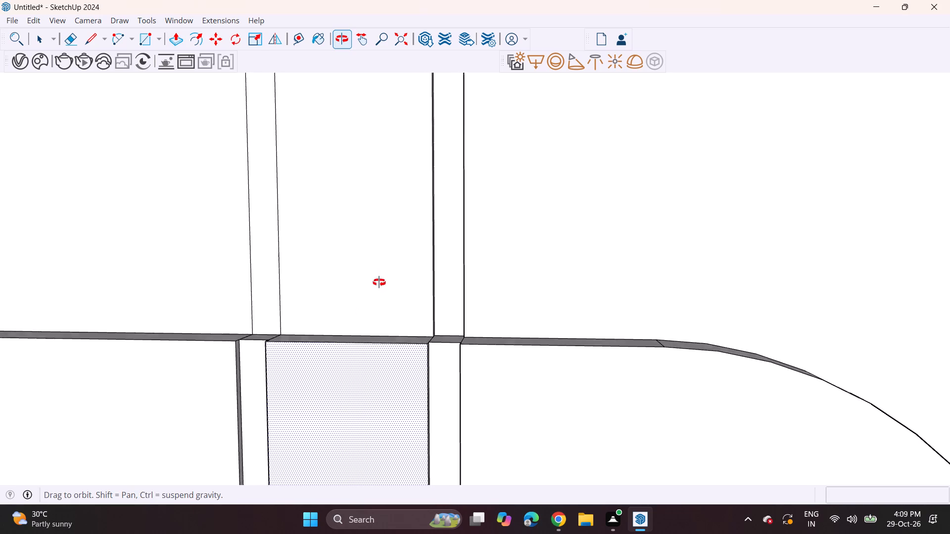
middle_drag(379, 282, 379, 278)
scroll(372, 253, up, 1)
scroll(372, 253, down, 20)
scroll(356, 318, down, 5)
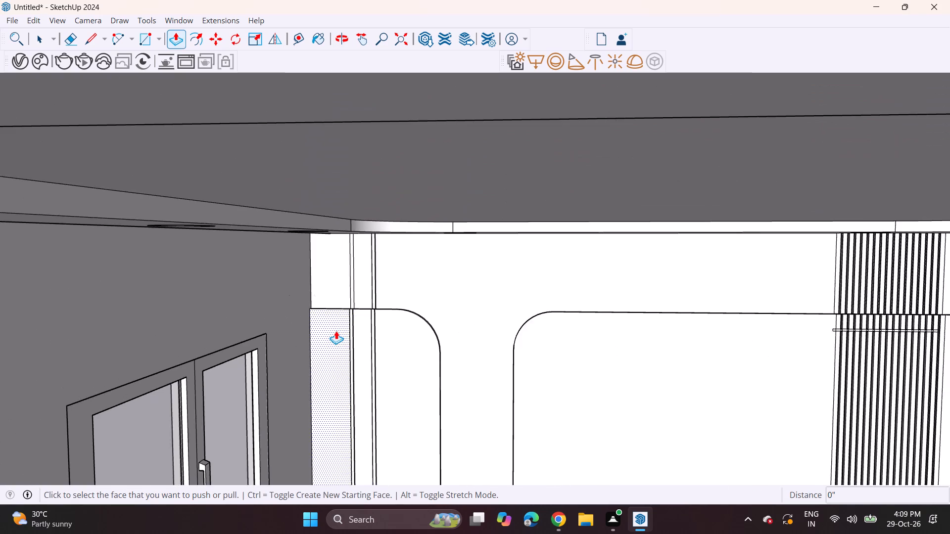
scroll(341, 318, up, 1)
middle_drag(346, 312, 368, 296)
scroll(368, 296, up, 1)
scroll(368, 296, down, 11)
shift+middle_drag(398, 348, 372, 314)
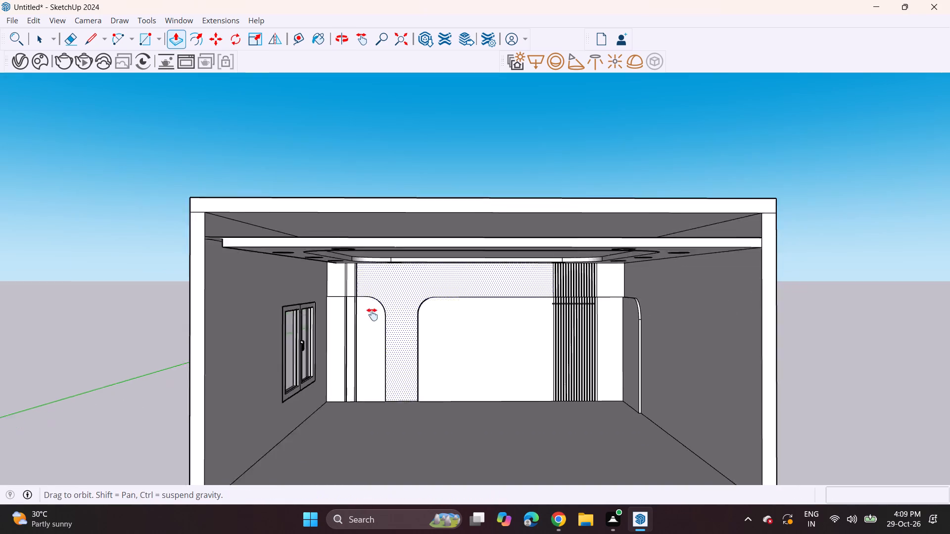
shift+middle_drag(372, 314, 349, 293)
middle_drag(354, 287, 362, 281)
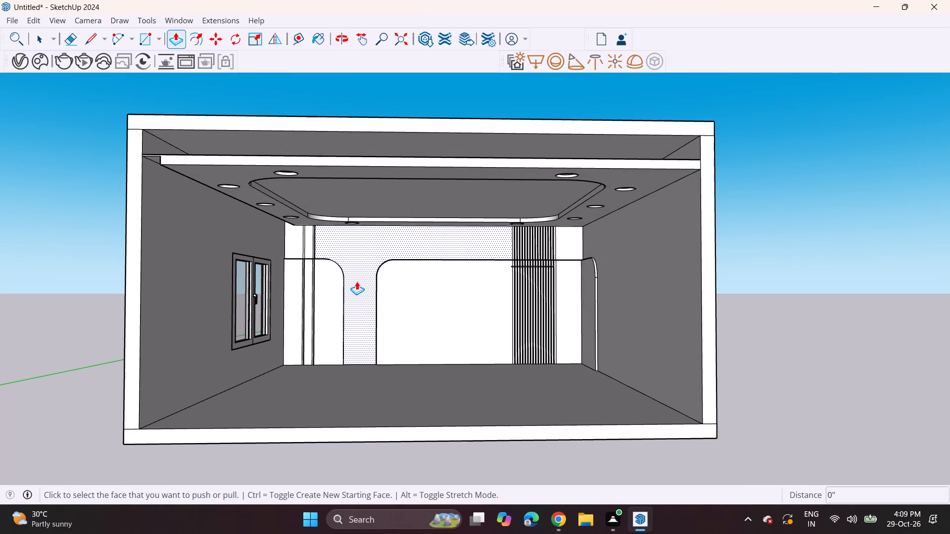
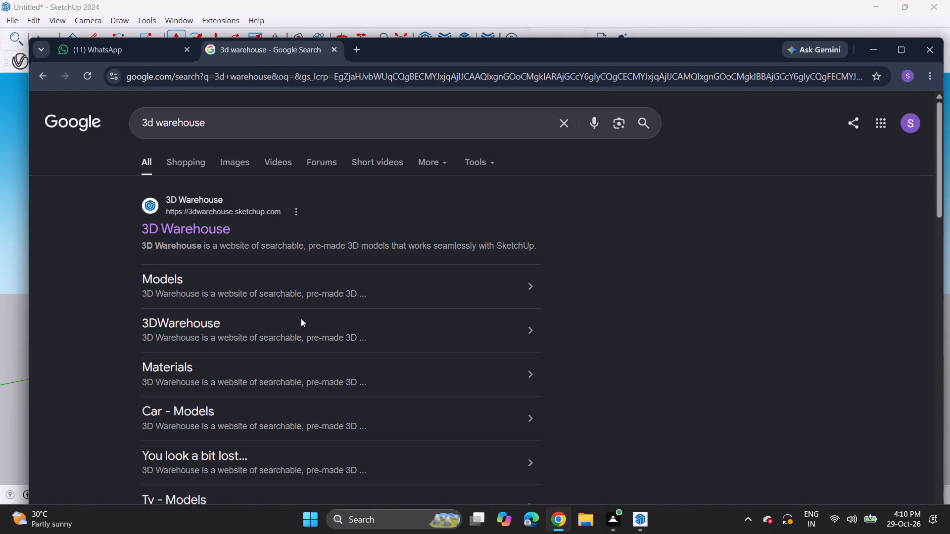
Open the 3D Warehouse website from the search results and search its models for "beds".
click(207, 231)
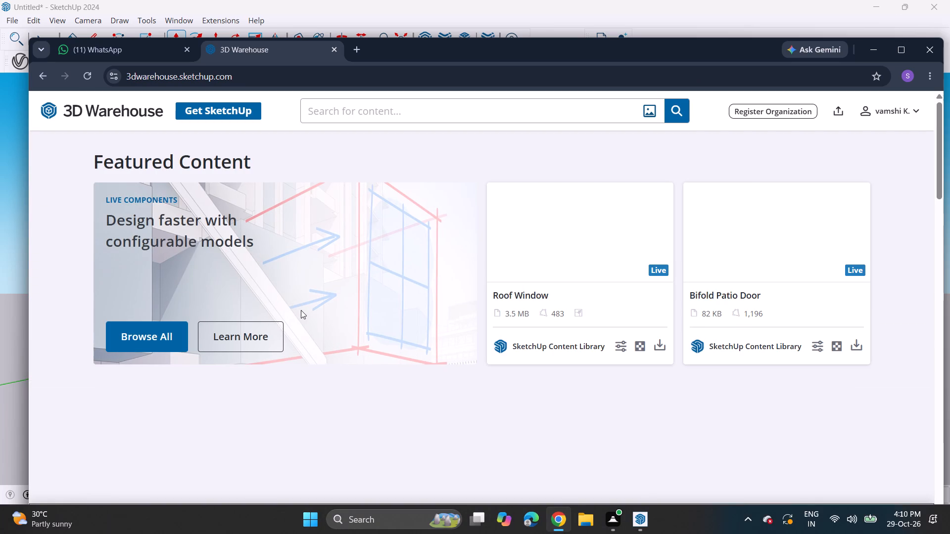
scroll(469, 319, down, 1)
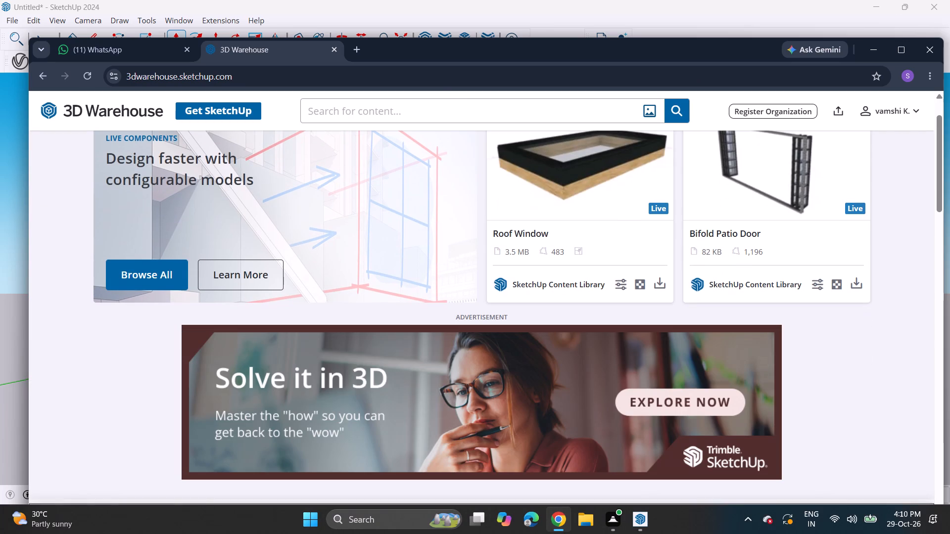
click(443, 107)
text(beds)
key(Return)
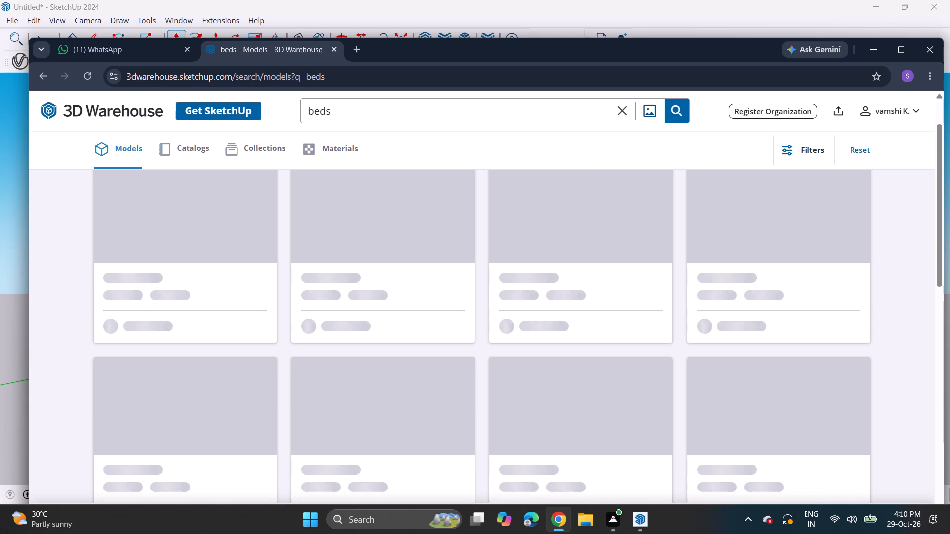
Download the 21 MB bed with the wooden headboard and hanging bedside lights as a SketchUp file.
scroll(468, 248, up, 4)
scroll(401, 250, down, 2)
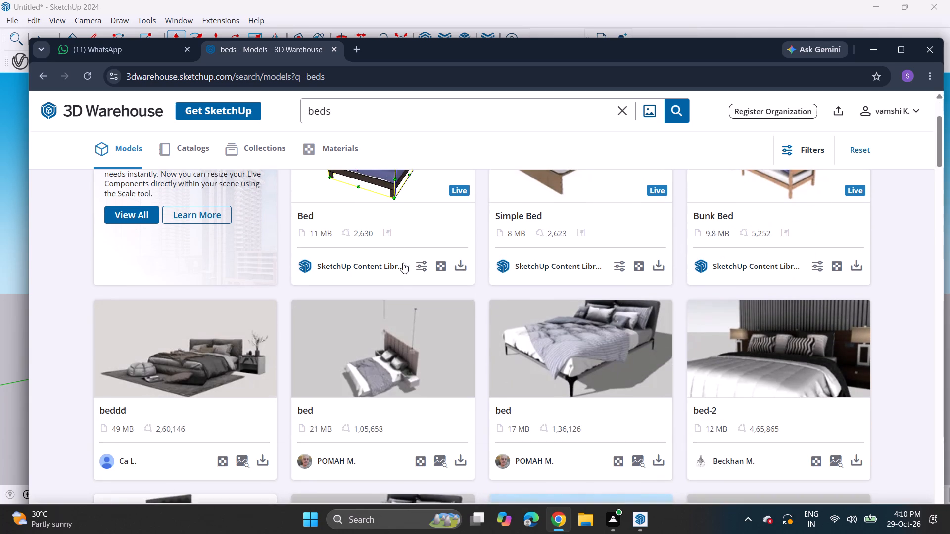
scroll(406, 338, down, 1)
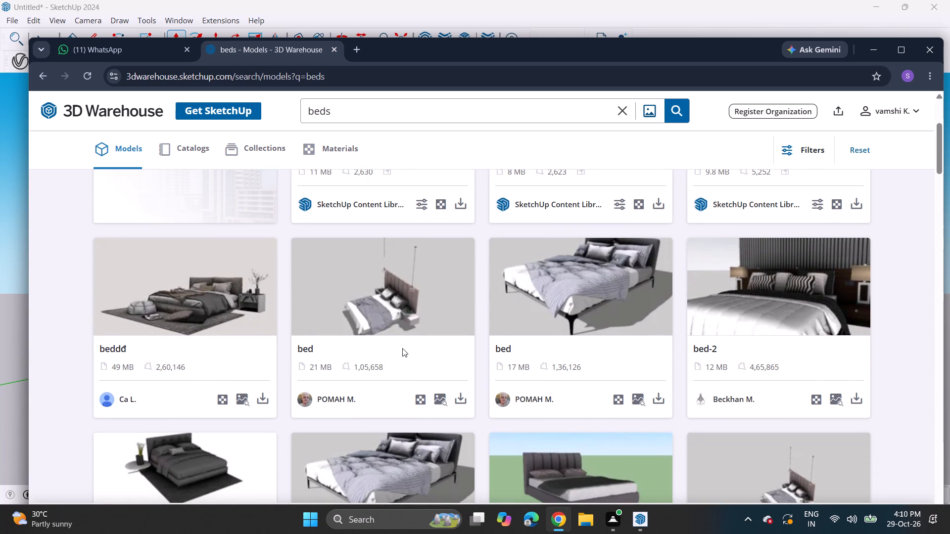
click(465, 405)
click(469, 429)
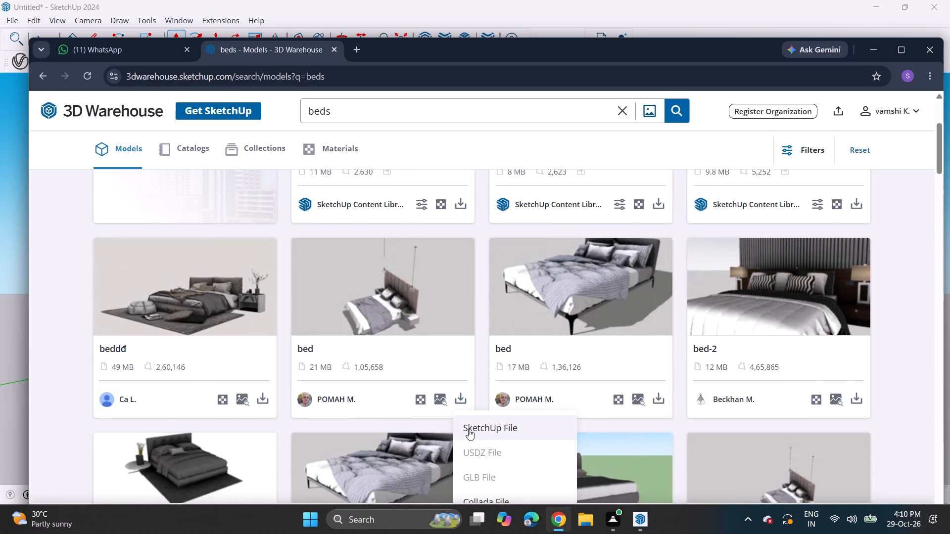
Find the pink bed with the vertically padded headboard among the bed models and download it as a SketchUp file.
scroll(439, 407, down, 2)
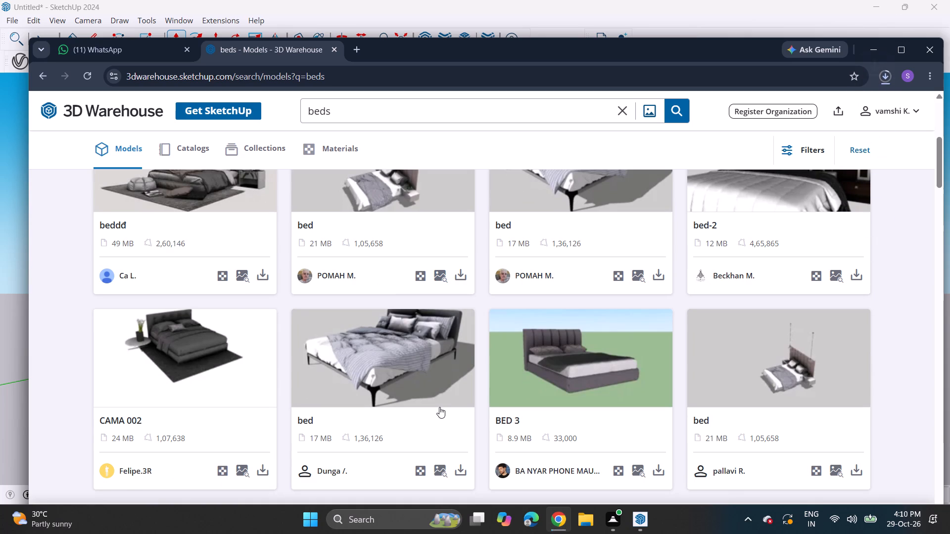
scroll(439, 407, up, 1)
scroll(439, 407, down, 4)
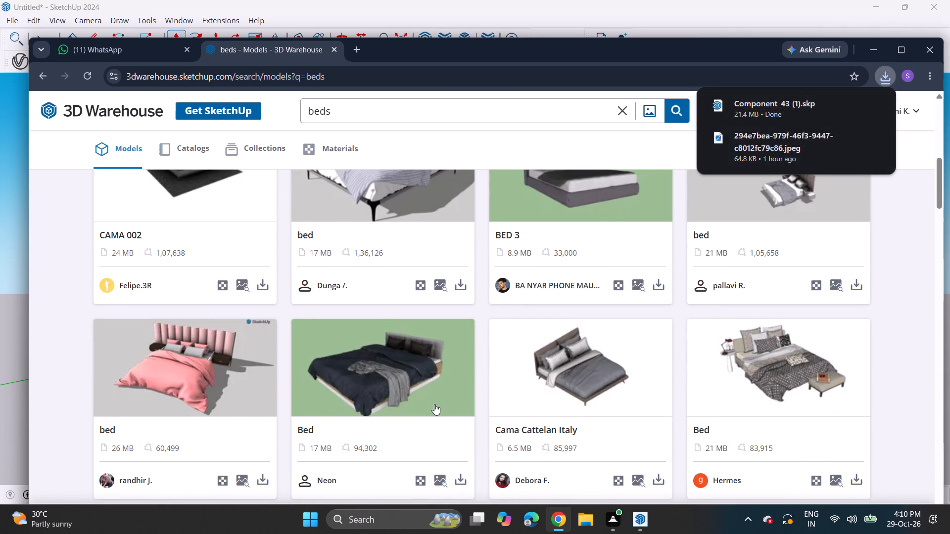
scroll(434, 404, up, 4)
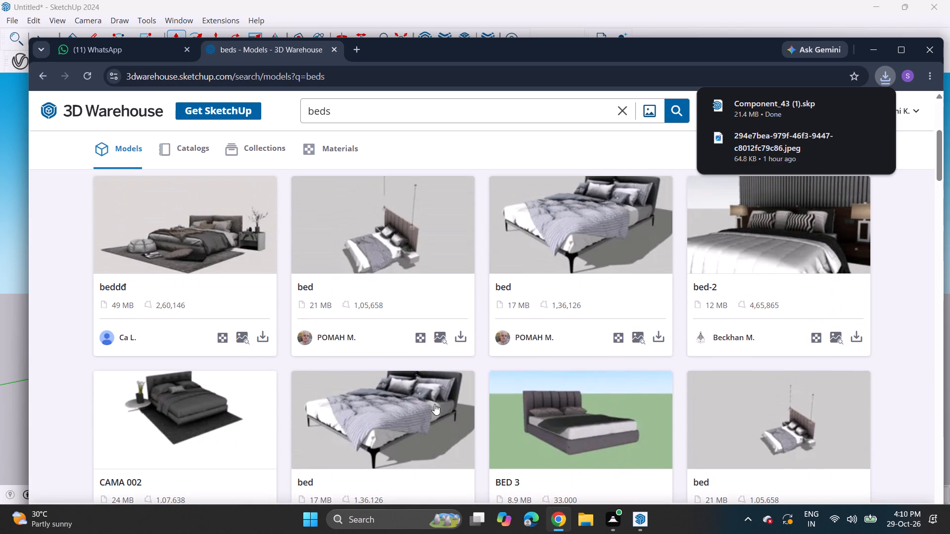
scroll(434, 404, up, 3)
scroll(434, 404, down, 2)
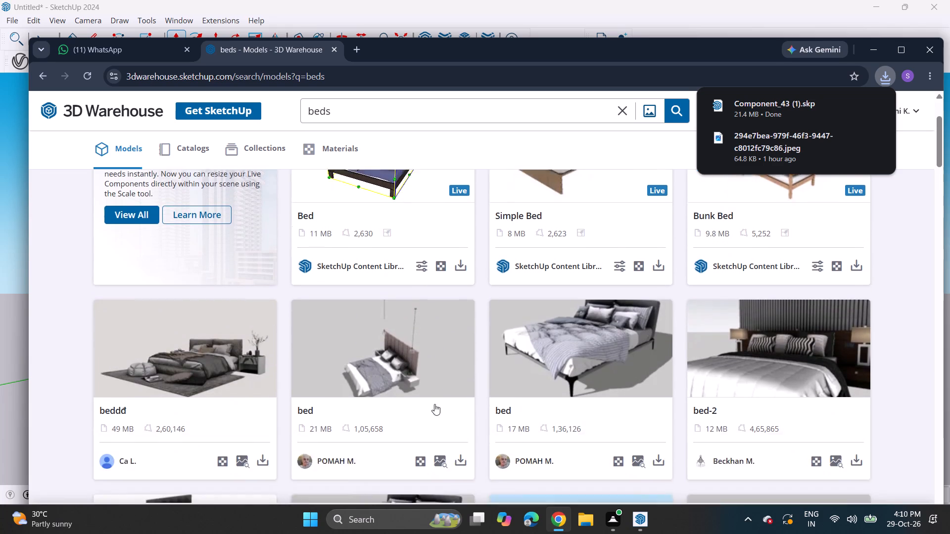
scroll(434, 404, down, 4)
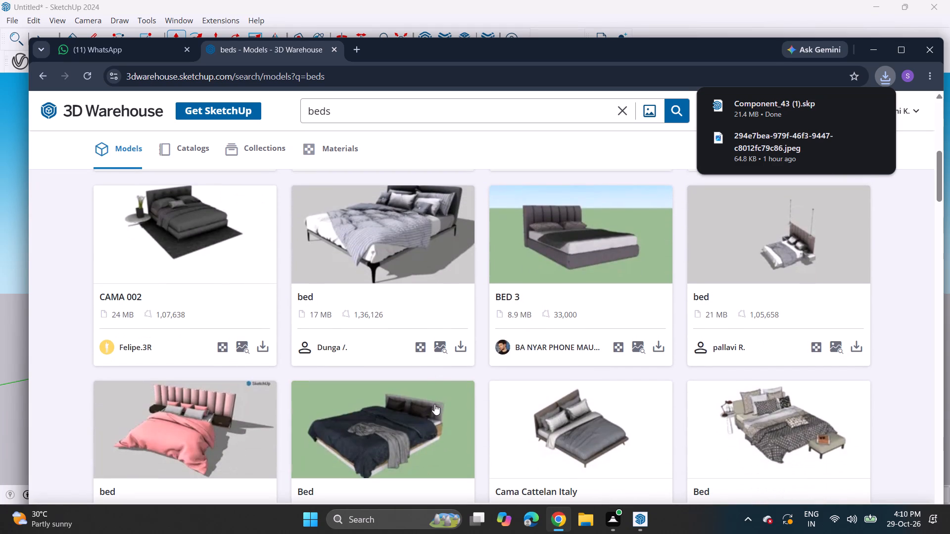
scroll(343, 445, down, 3)
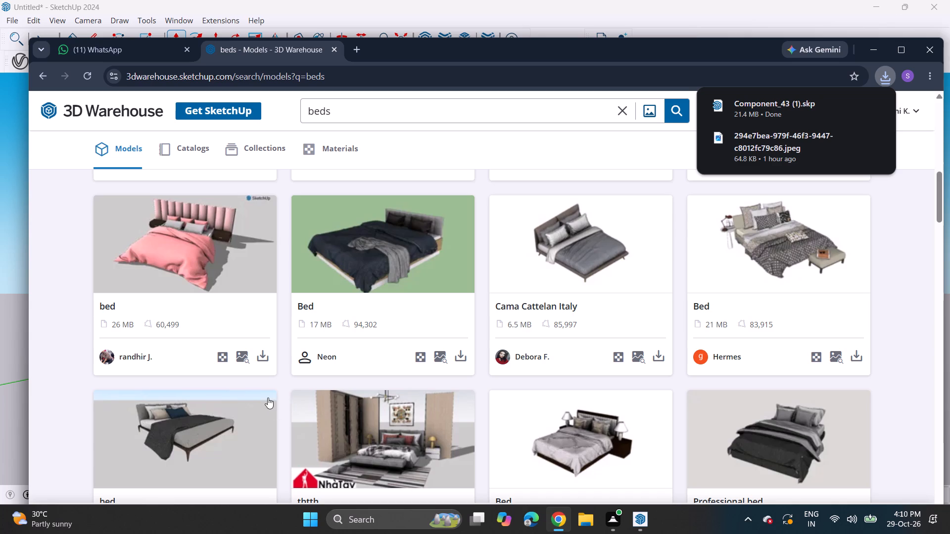
scroll(265, 393, up, 1)
scroll(265, 394, down, 3)
scroll(265, 396, up, 3)
scroll(265, 396, down, 1)
click(256, 361)
click(275, 386)
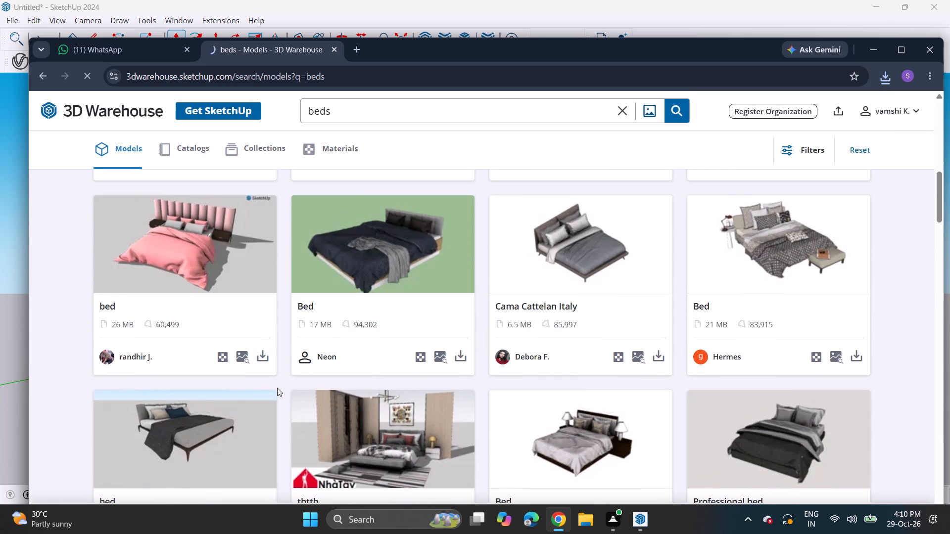
Examine the remaining bed models in the search results for further suitable designs.
scroll(340, 402, down, 1)
scroll(347, 404, up, 1)
scroll(358, 405, down, 7)
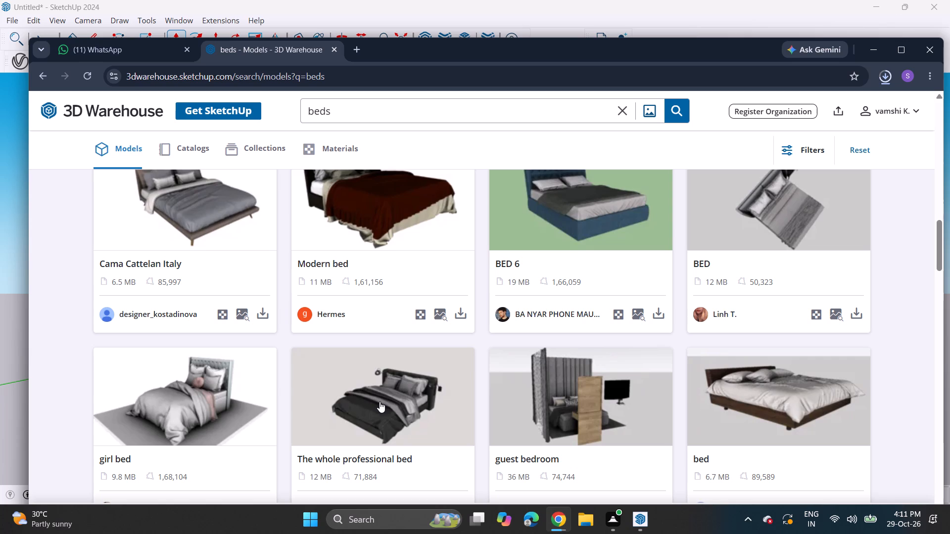
scroll(380, 401, down, 3)
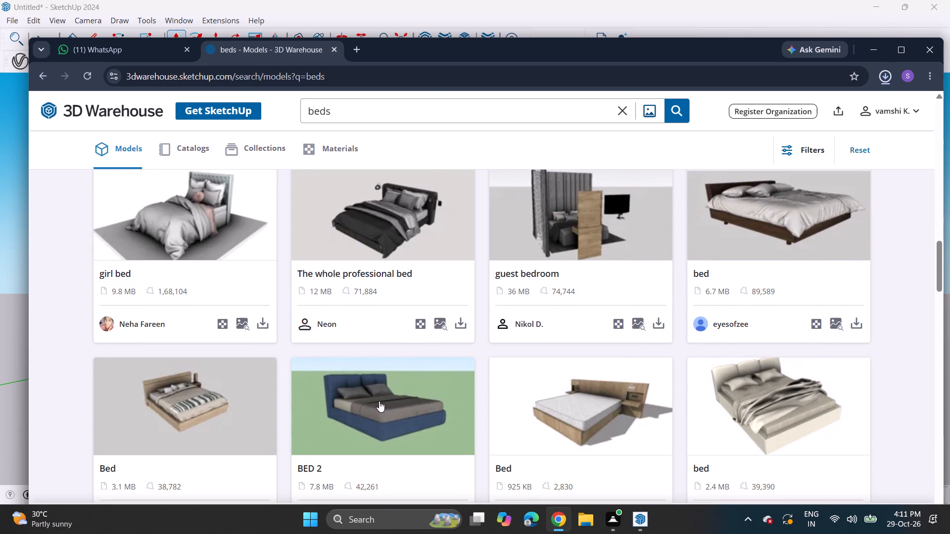
scroll(378, 401, down, 8)
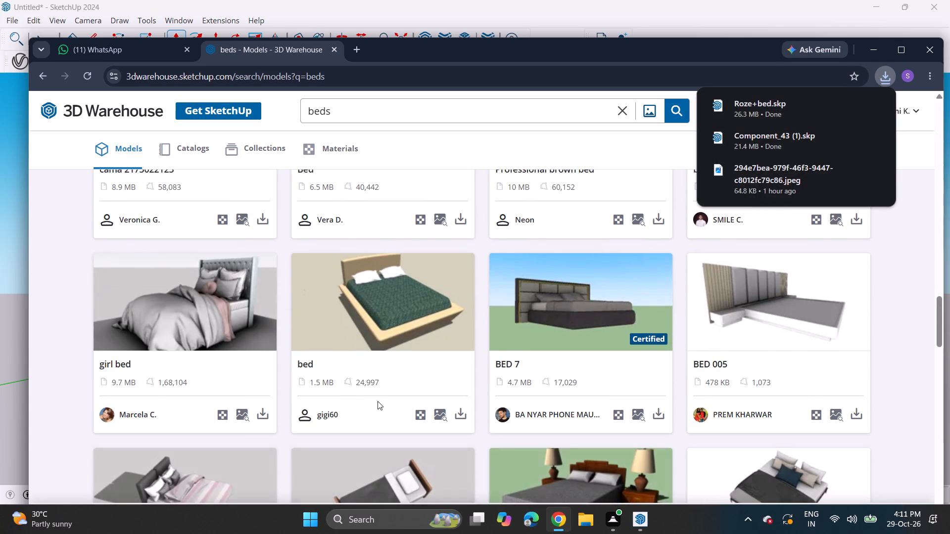
scroll(378, 401, down, 5)
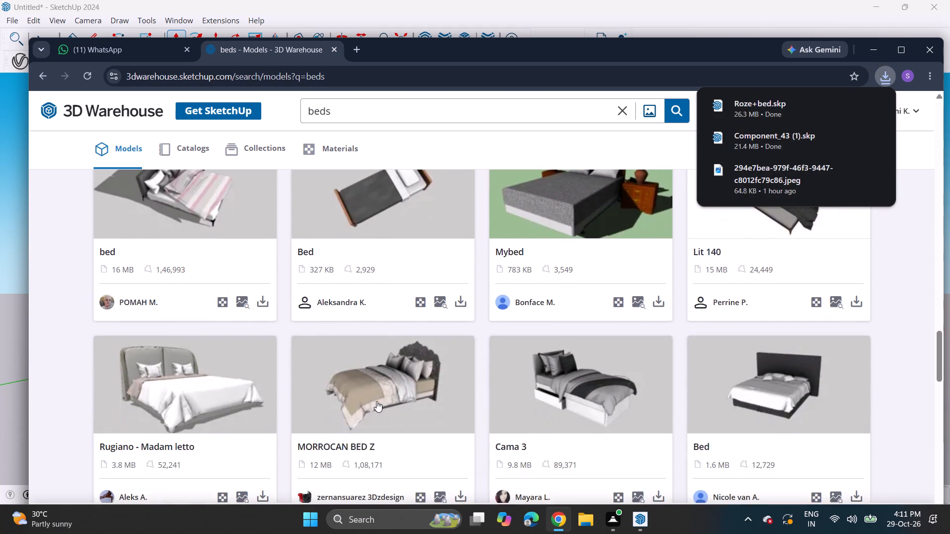
scroll(377, 401, down, 4)
scroll(371, 380, up, 1)
scroll(371, 380, down, 2)
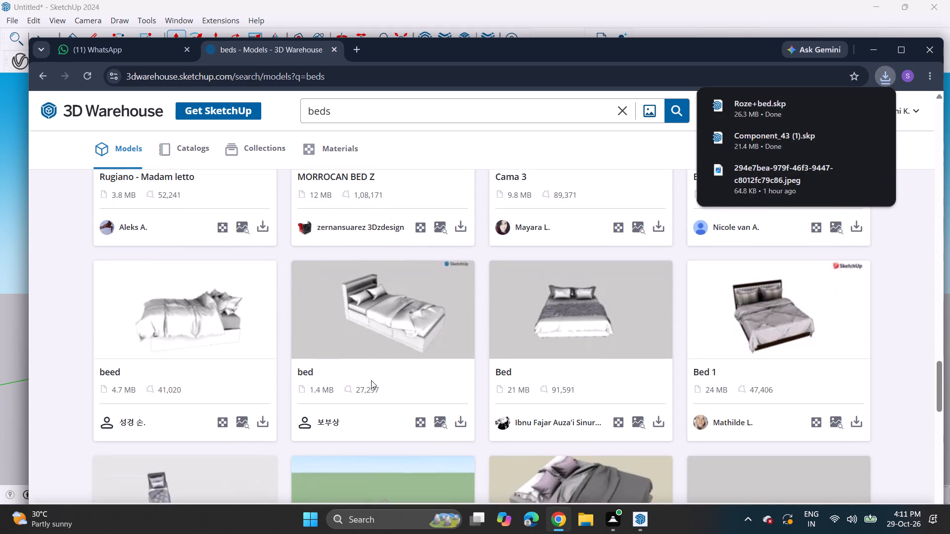
scroll(367, 369, down, 4)
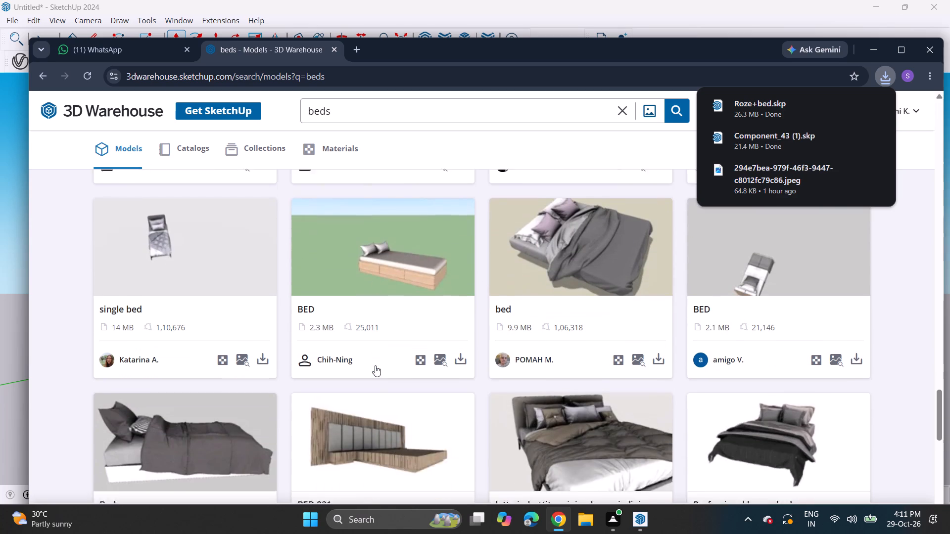
scroll(377, 370, down, 4)
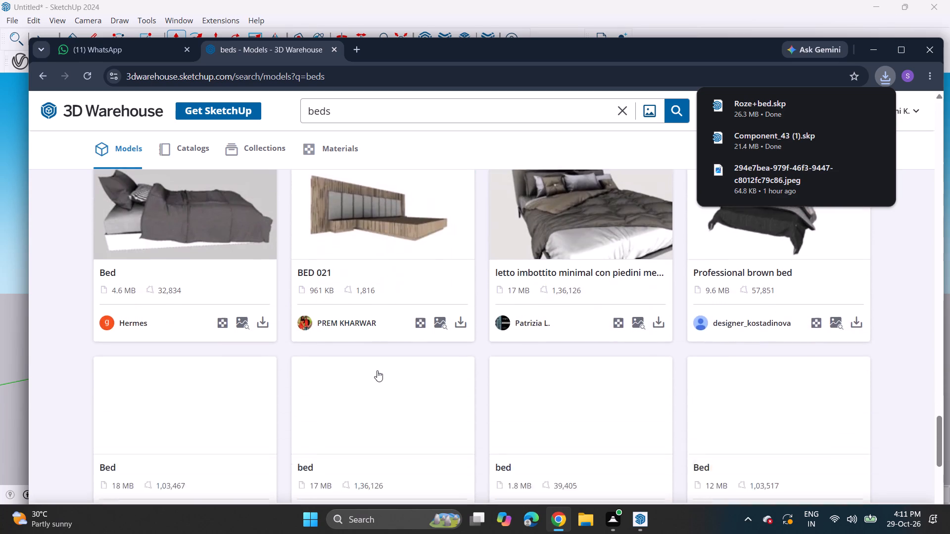
scroll(377, 370, down, 5)
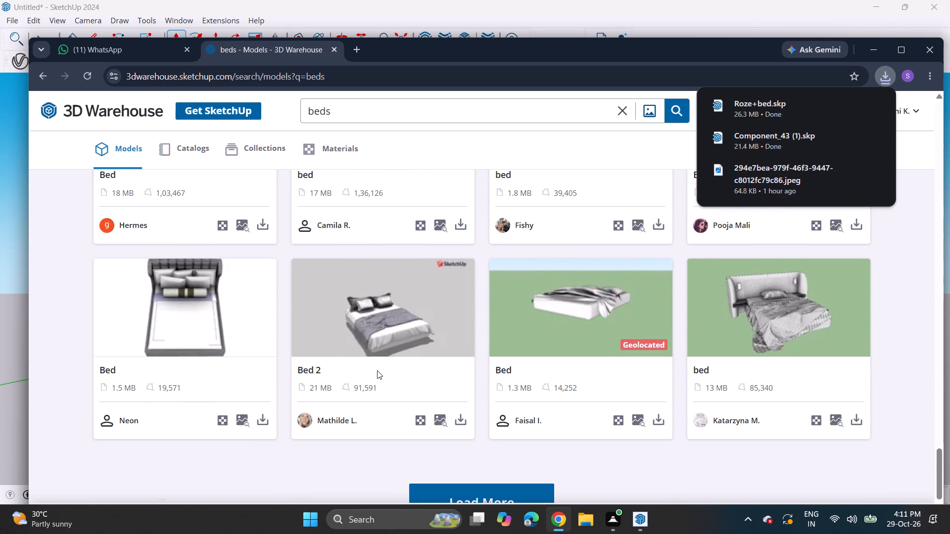
scroll(377, 370, down, 1)
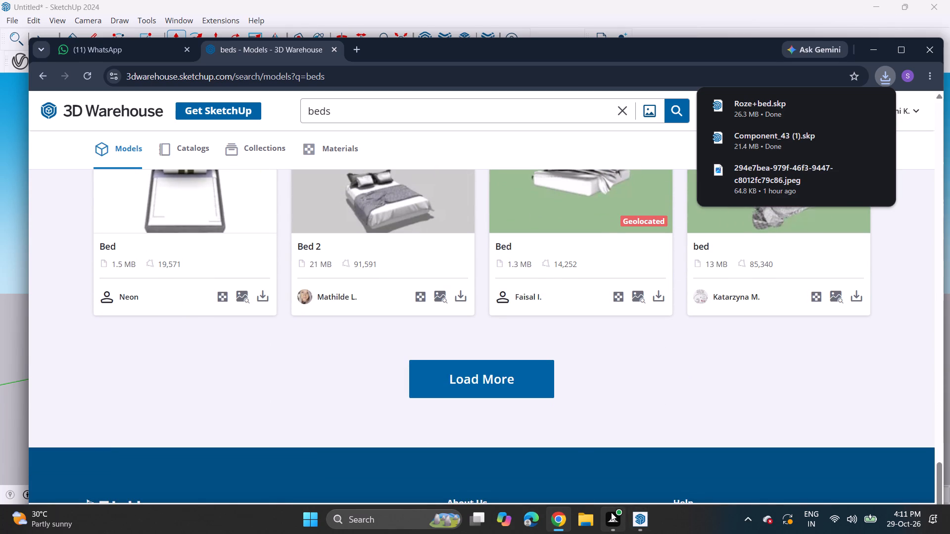
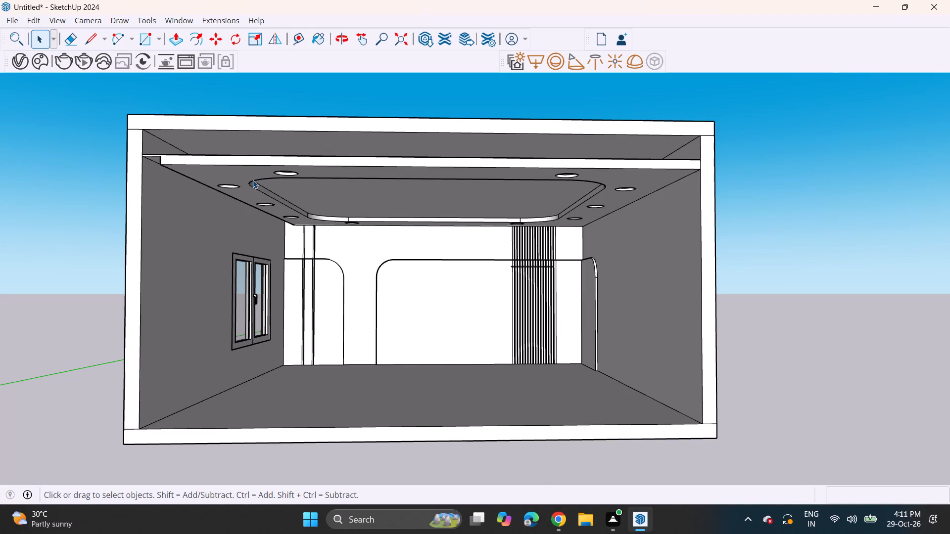
Import the downloaded Roze+bed model and place it on the ground outside the room.
click(12, 22)
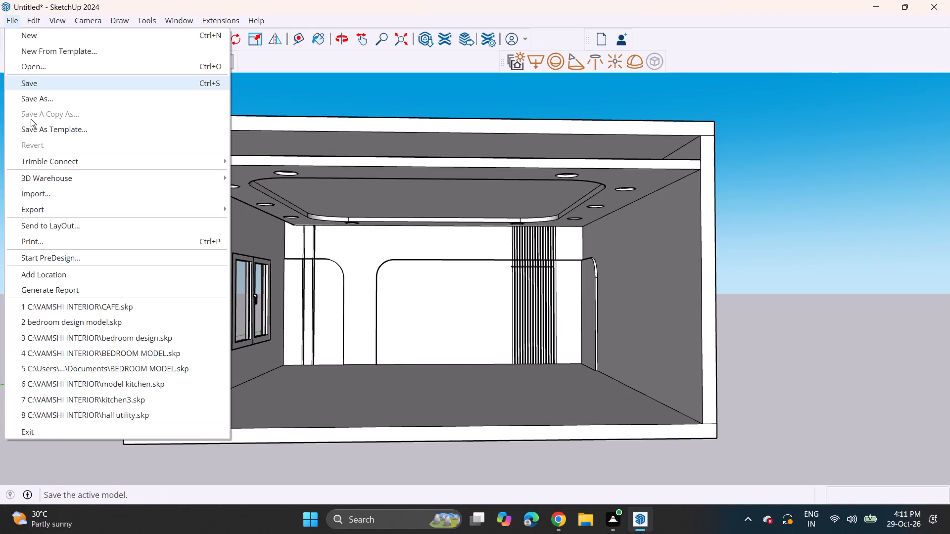
click(41, 191)
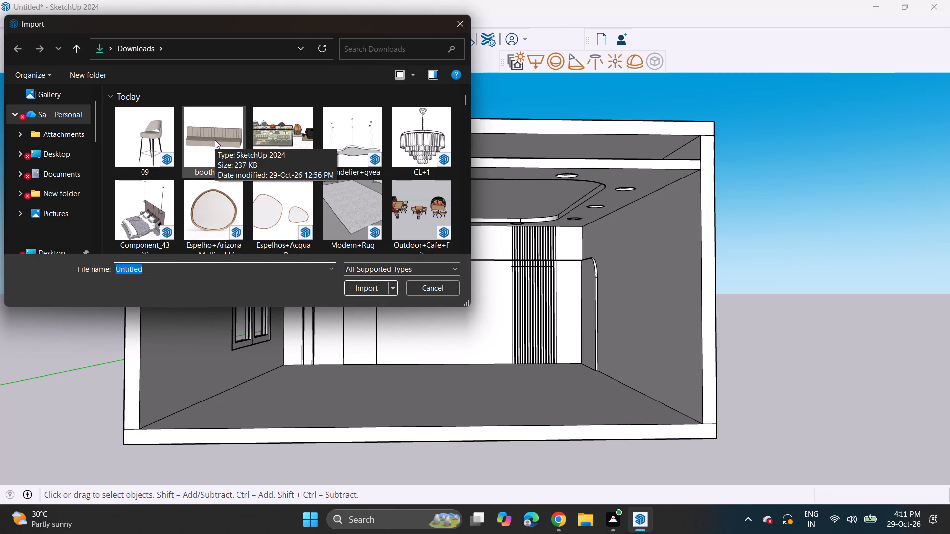
scroll(286, 162, down, 2)
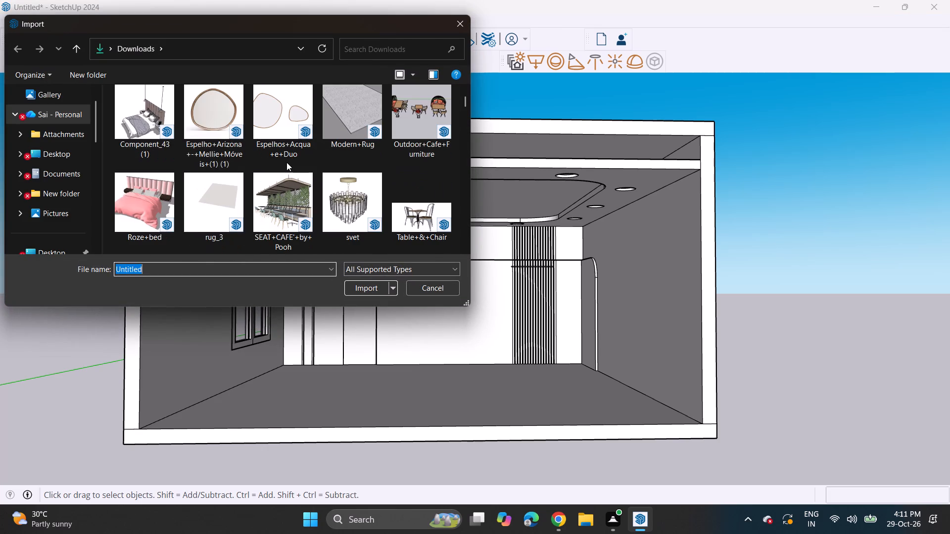
click(158, 114)
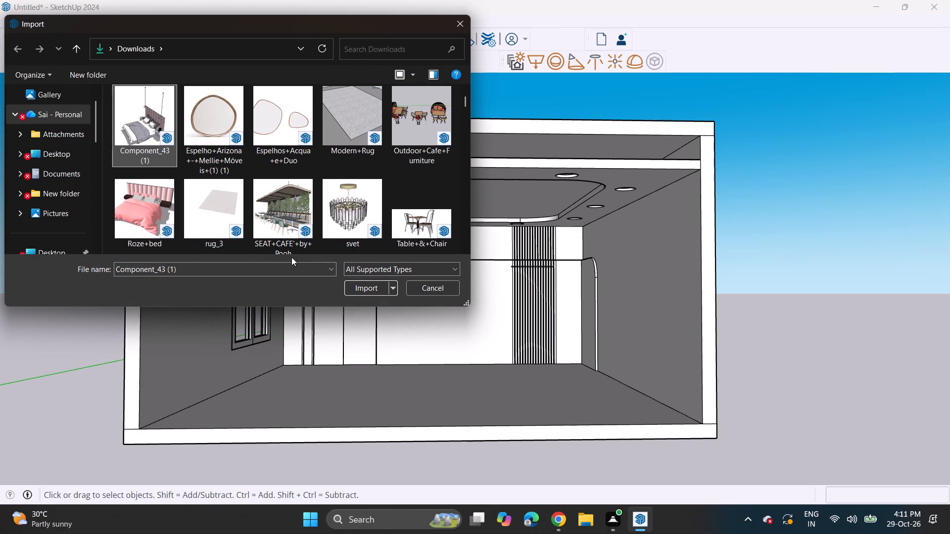
click(166, 216)
click(350, 288)
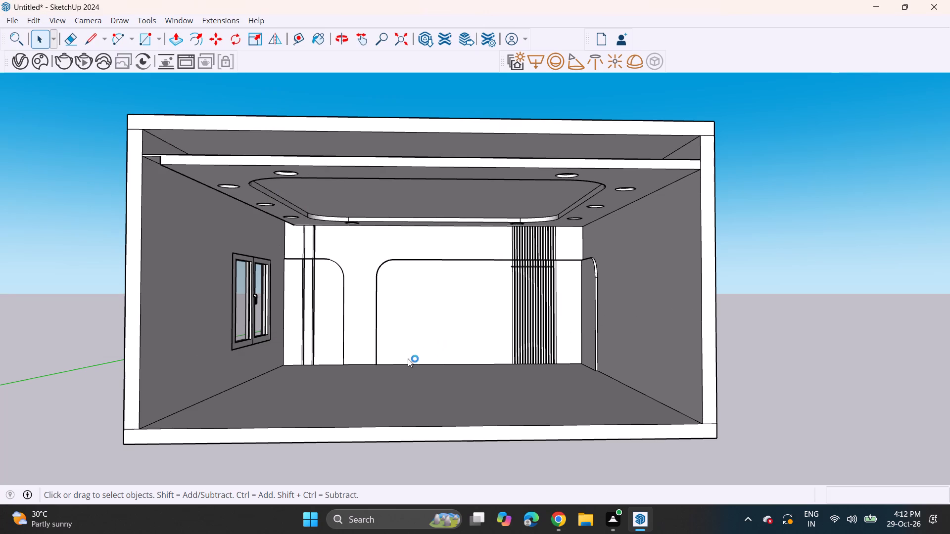
click(570, 286)
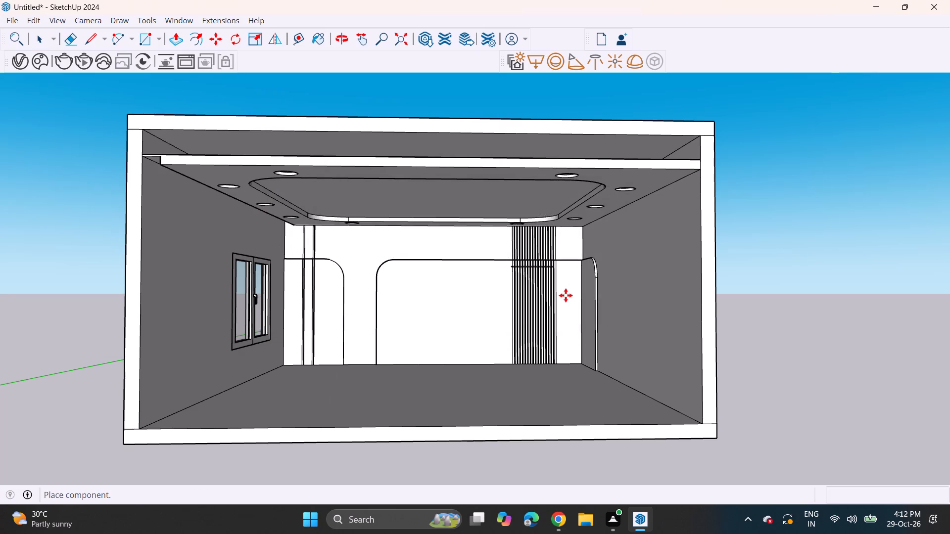
scroll(399, 347, down, 6)
scroll(346, 381, up, 1)
scroll(346, 381, down, 4)
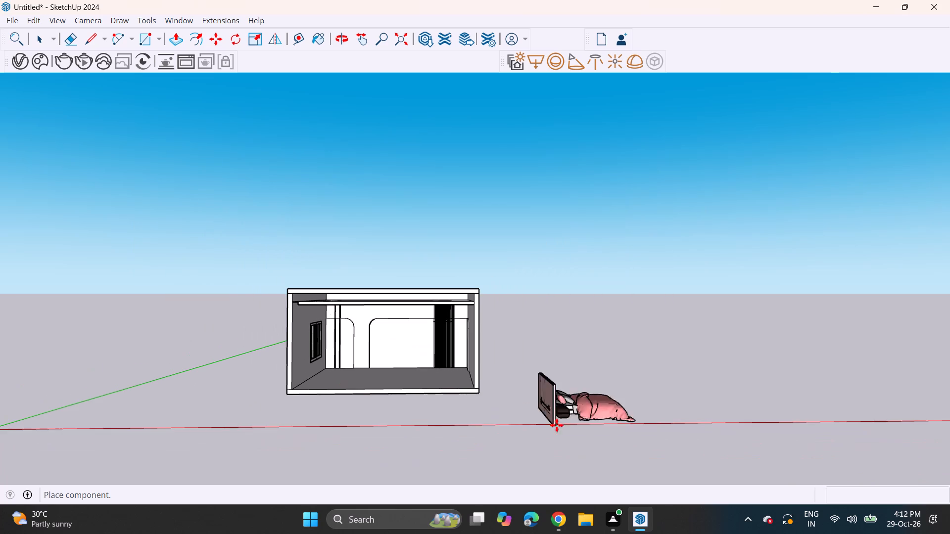
click(563, 385)
Explode the imported pink bed until its frame and bedding are separate objects.
middle_drag(598, 361, 332, 436)
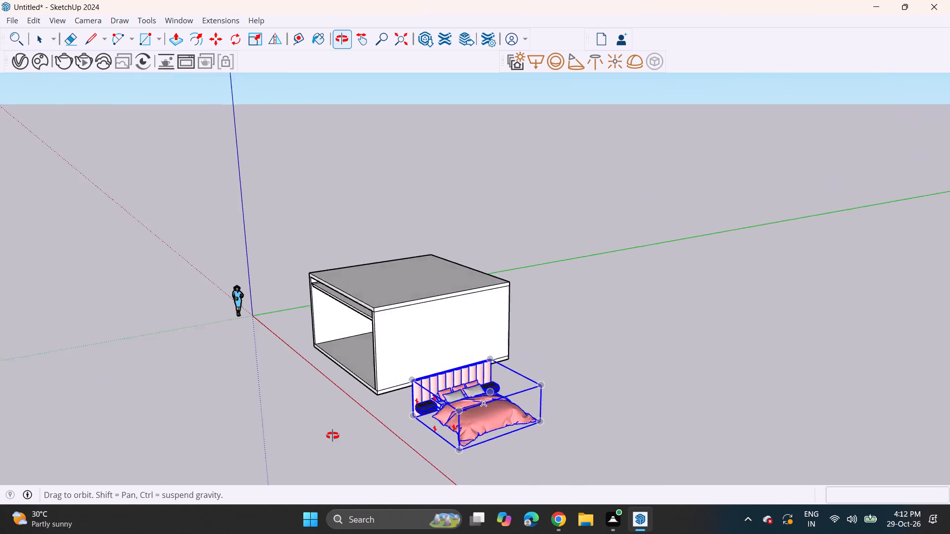
middle_drag(332, 436, 482, 446)
right_click(543, 407)
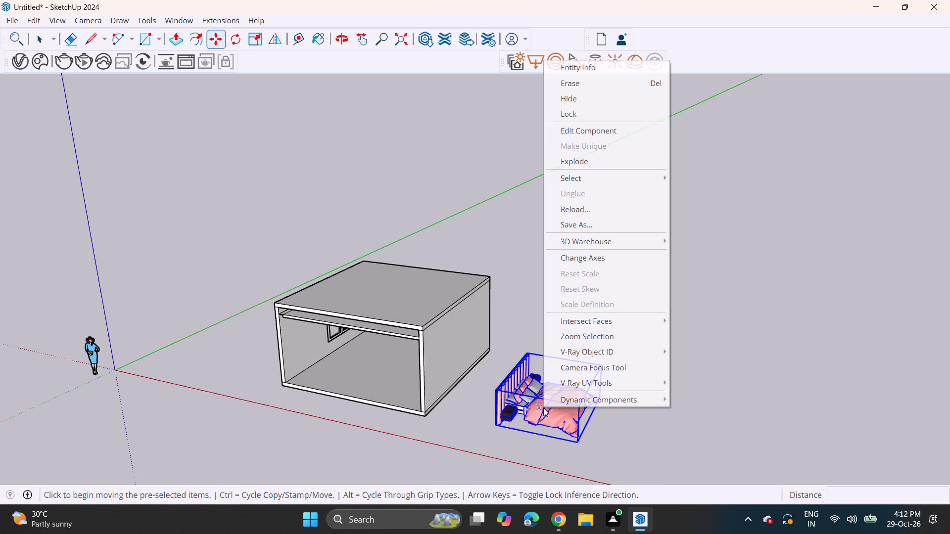
click(578, 161)
click(546, 394)
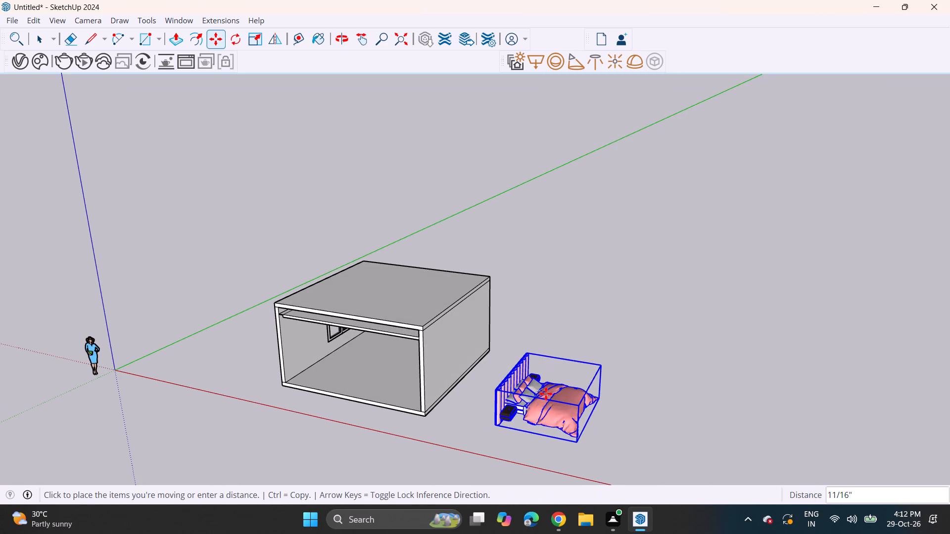
key(space)
click(549, 401)
right_click(547, 400)
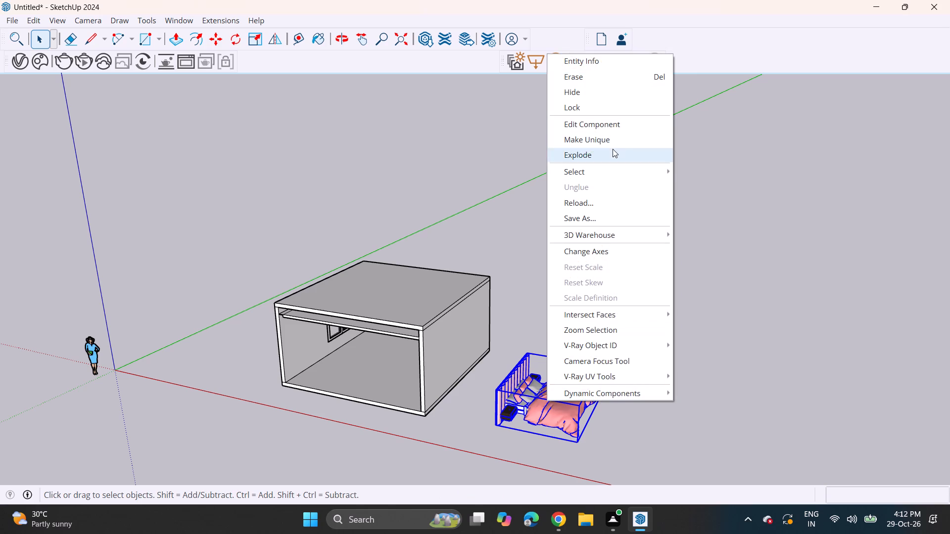
click(613, 149)
Move the bed frame with its headboard about 12' 9" away from the pink bedding.
click(526, 370)
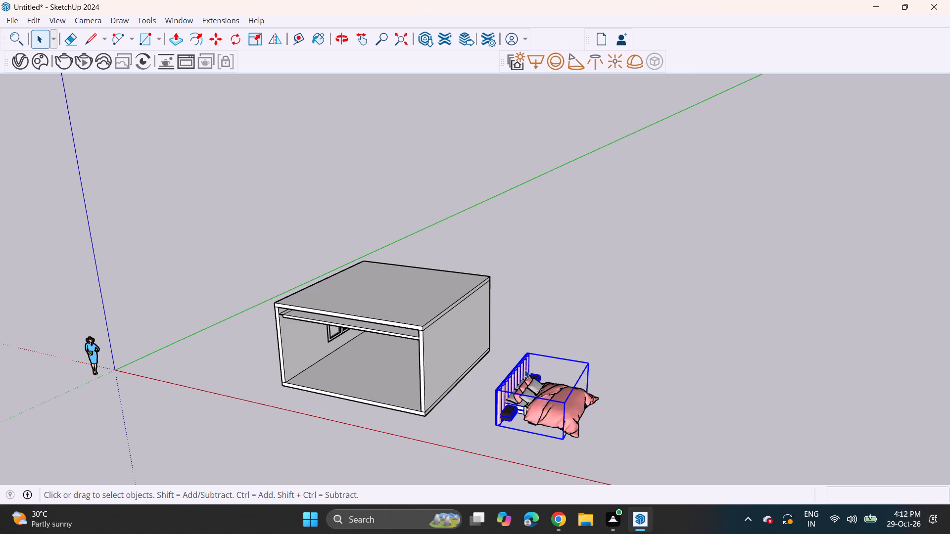
click(211, 33)
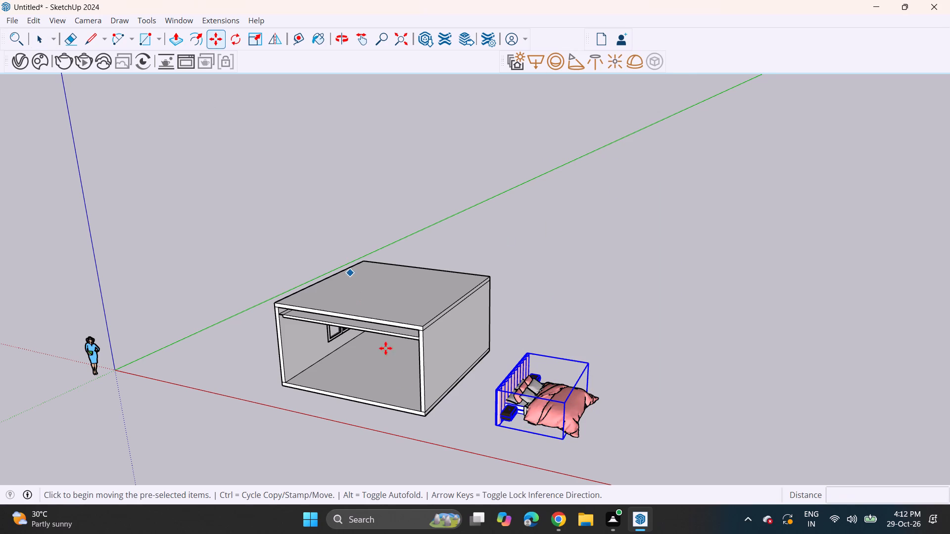
click(488, 391)
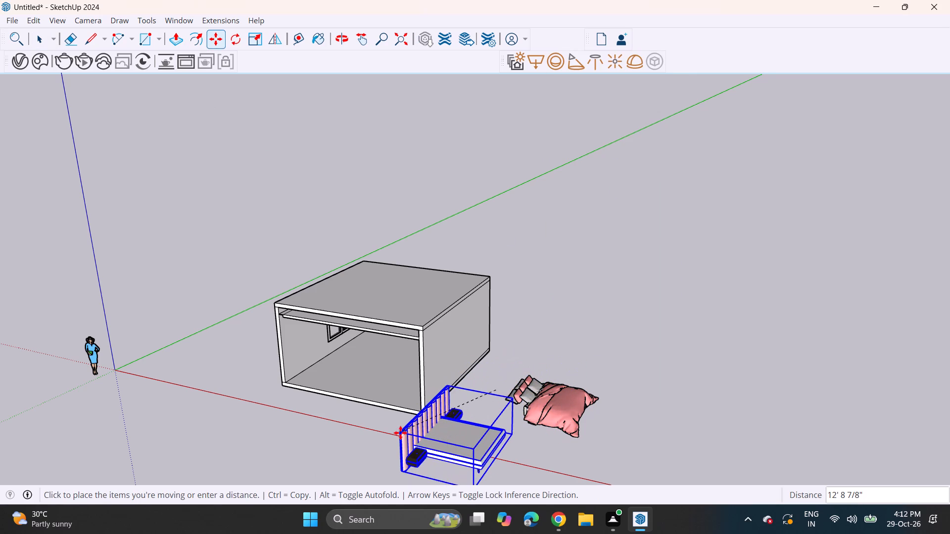
click(400, 433)
key(space)
Explode the bed frame and move its padded headboard to open ground between the human figure and the room.
right_click(461, 434)
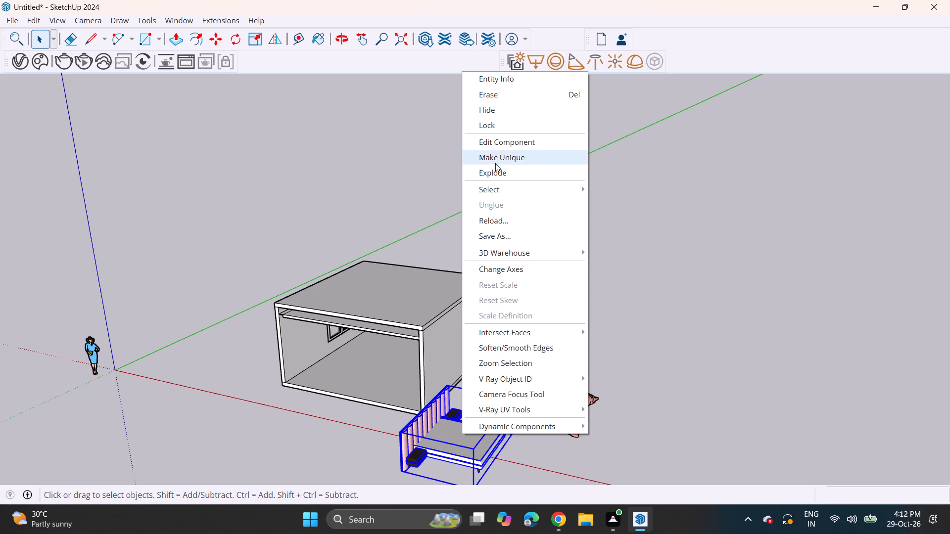
click(496, 170)
click(464, 452)
click(432, 420)
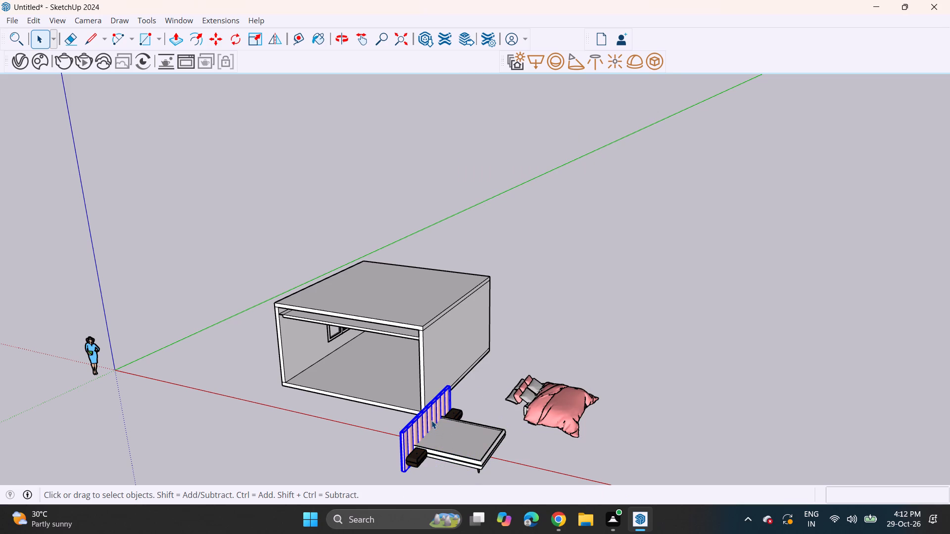
click(213, 44)
click(397, 432)
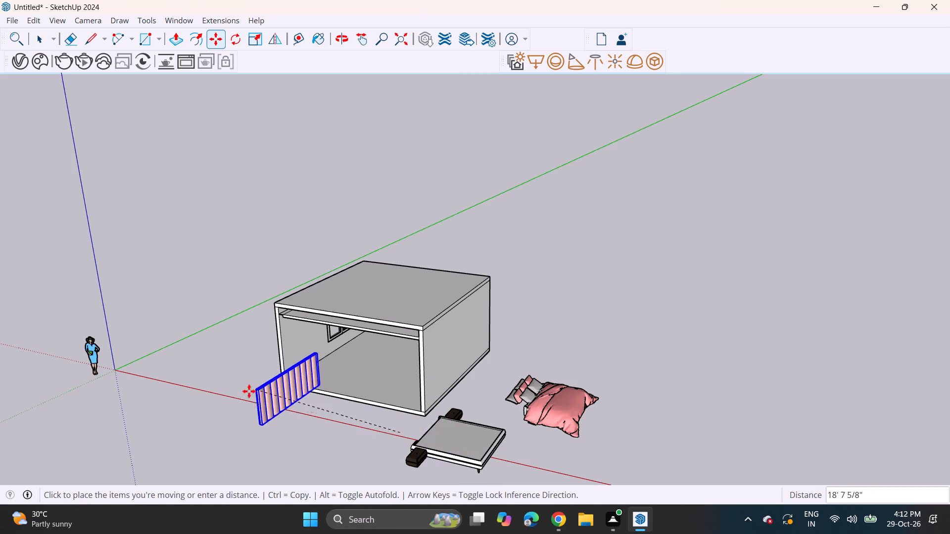
click(166, 363)
key(space)
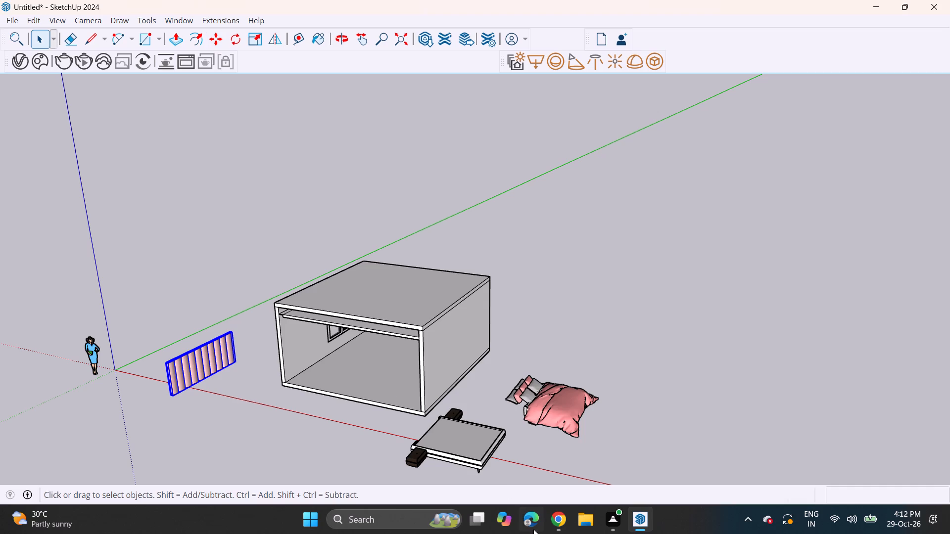
Erase the bed base with its bedside units, the pink bedding and the small leftover pieces, keeping only the headboard.
click(468, 437)
scroll(469, 424, down, 6)
right_click(466, 431)
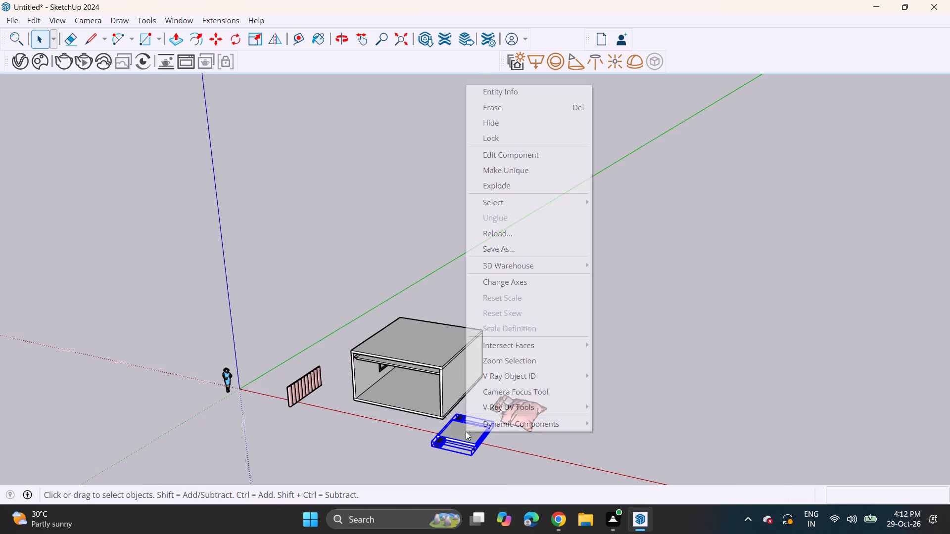
click(493, 112)
click(524, 417)
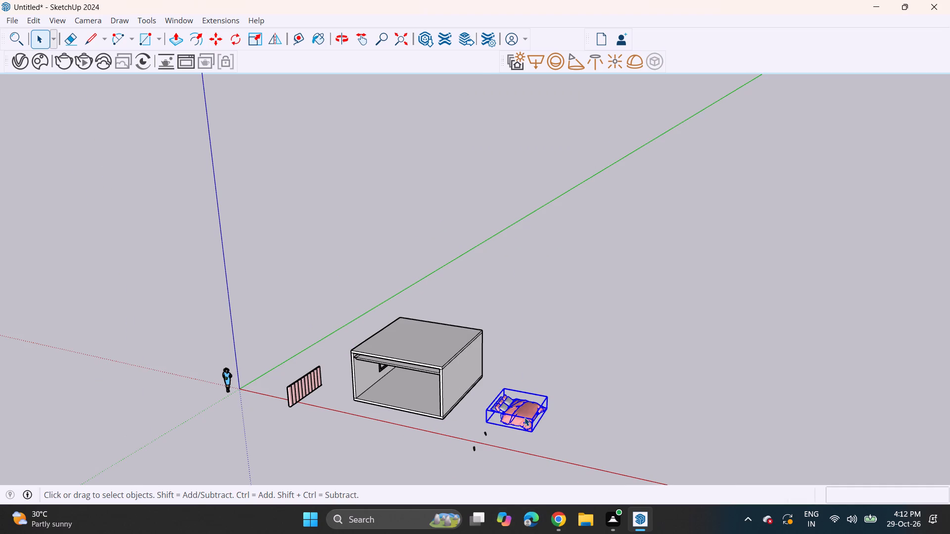
middle_drag(477, 430, 599, 422)
drag(506, 344, 609, 485)
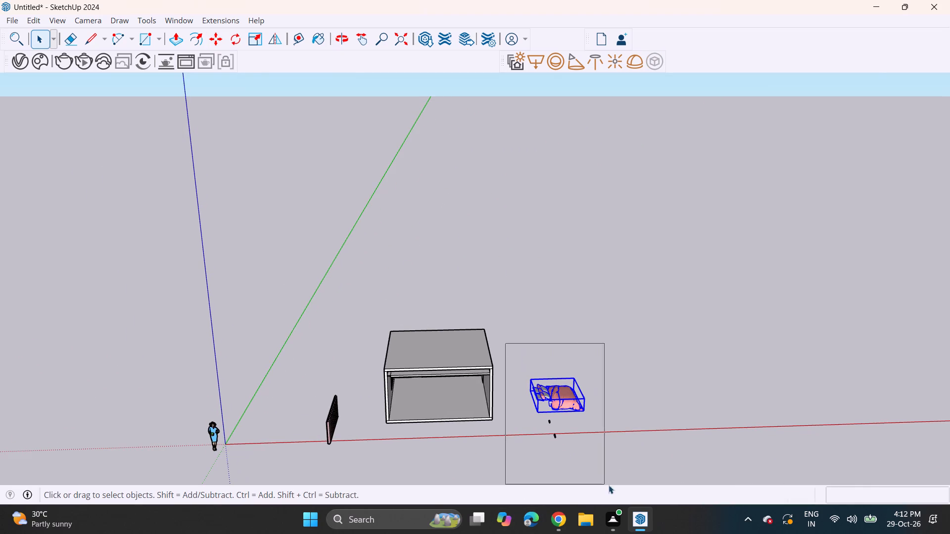
drag(609, 485, 617, 485)
right_click(549, 402)
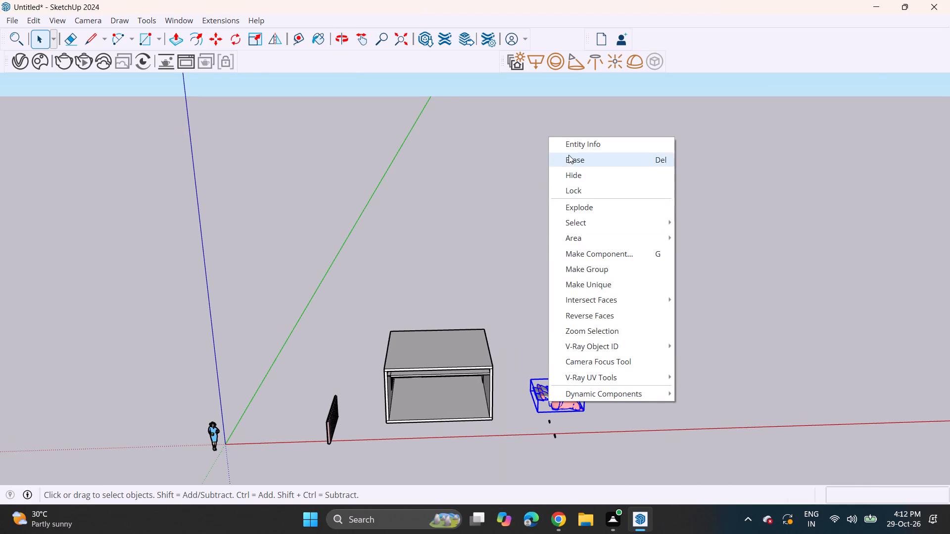
click(569, 155)
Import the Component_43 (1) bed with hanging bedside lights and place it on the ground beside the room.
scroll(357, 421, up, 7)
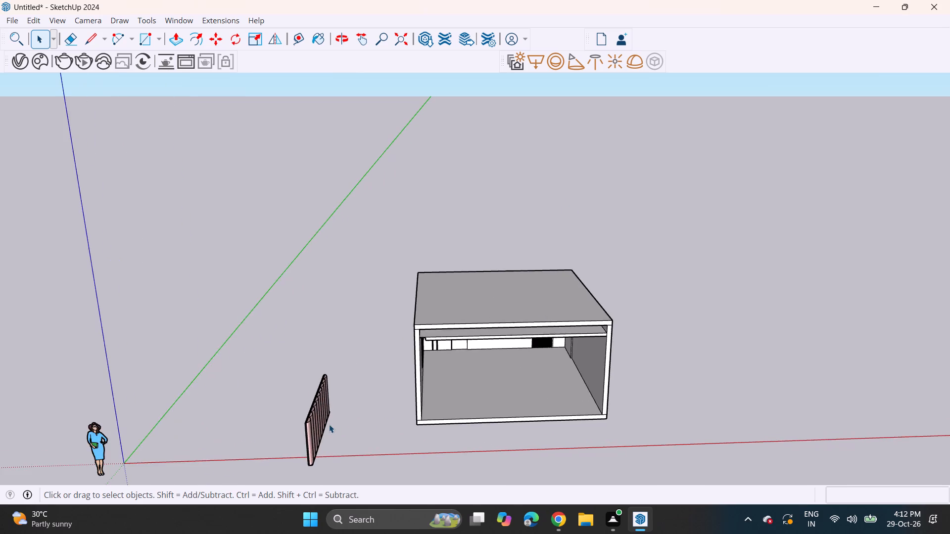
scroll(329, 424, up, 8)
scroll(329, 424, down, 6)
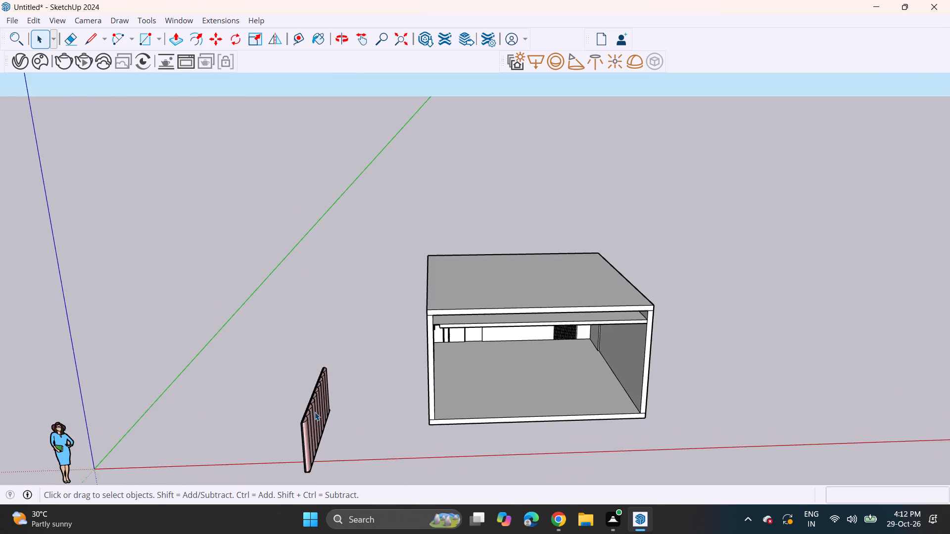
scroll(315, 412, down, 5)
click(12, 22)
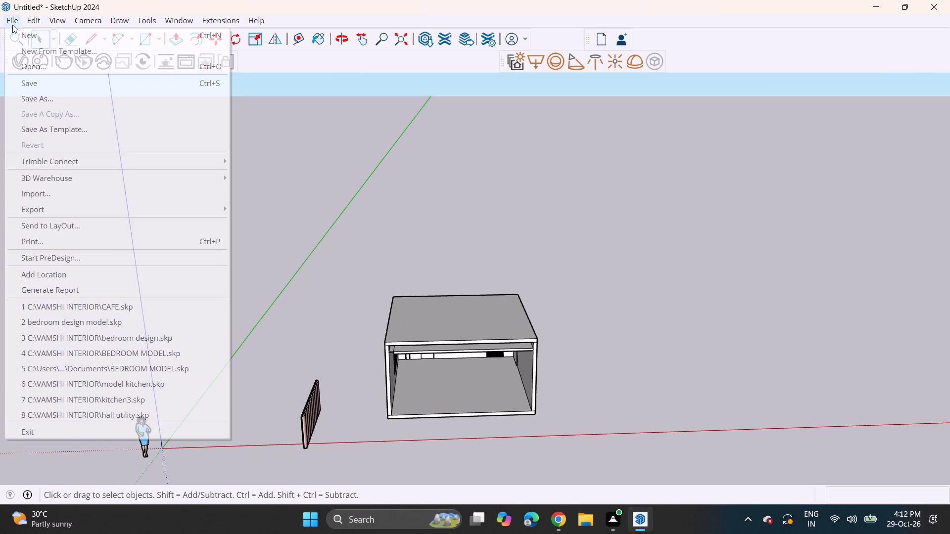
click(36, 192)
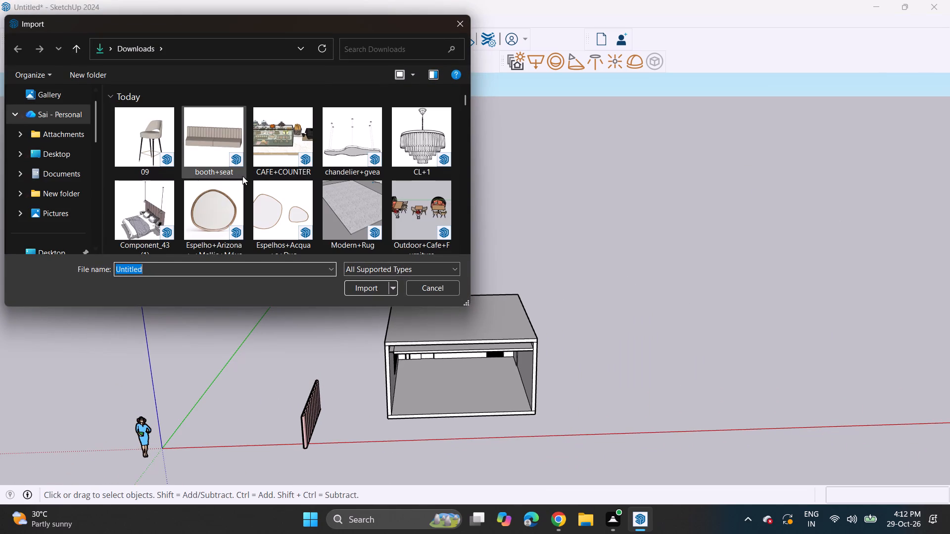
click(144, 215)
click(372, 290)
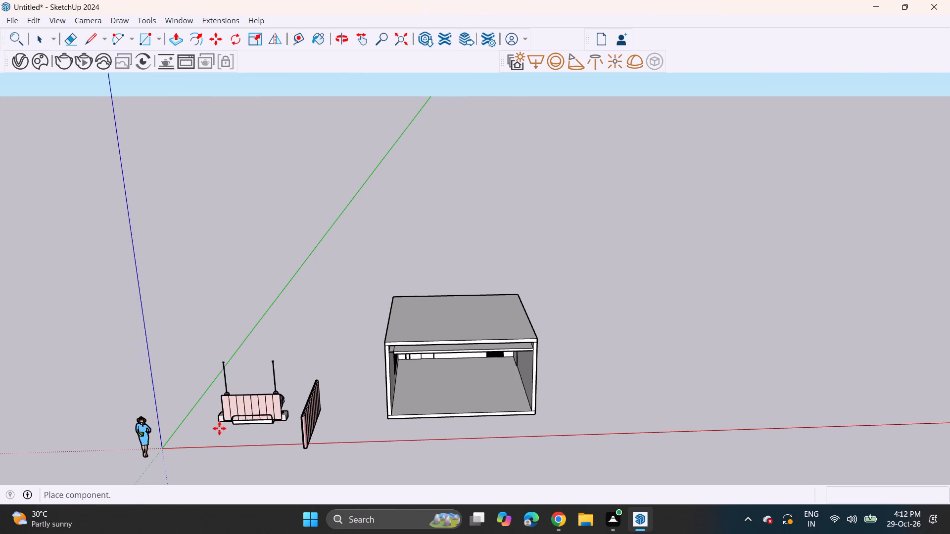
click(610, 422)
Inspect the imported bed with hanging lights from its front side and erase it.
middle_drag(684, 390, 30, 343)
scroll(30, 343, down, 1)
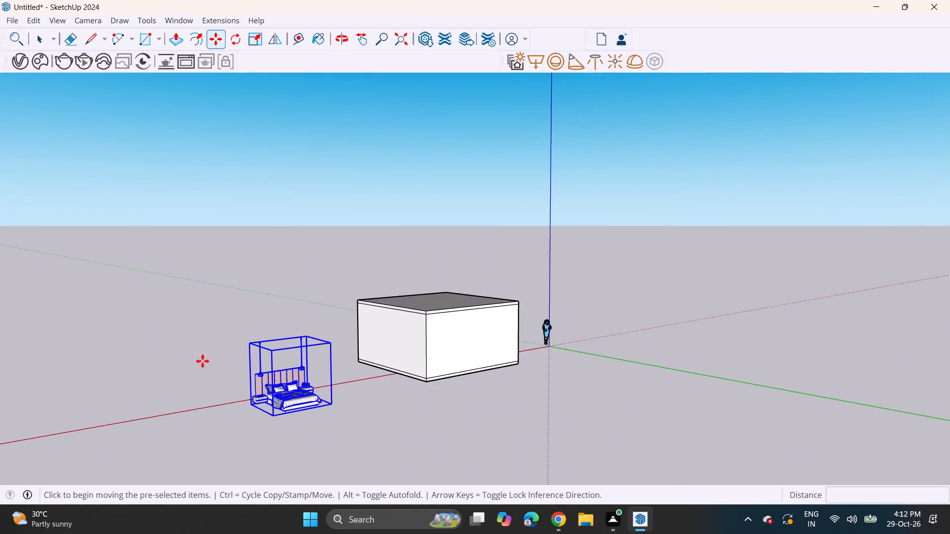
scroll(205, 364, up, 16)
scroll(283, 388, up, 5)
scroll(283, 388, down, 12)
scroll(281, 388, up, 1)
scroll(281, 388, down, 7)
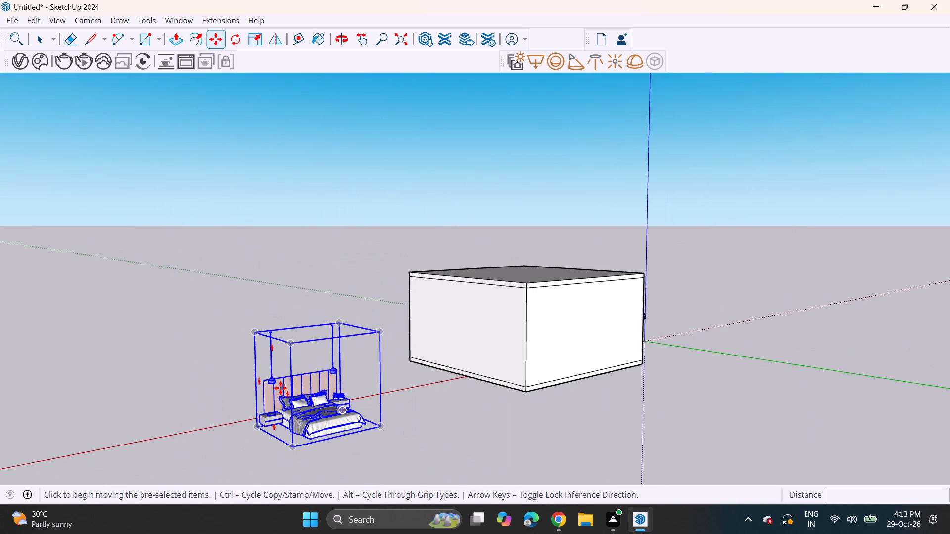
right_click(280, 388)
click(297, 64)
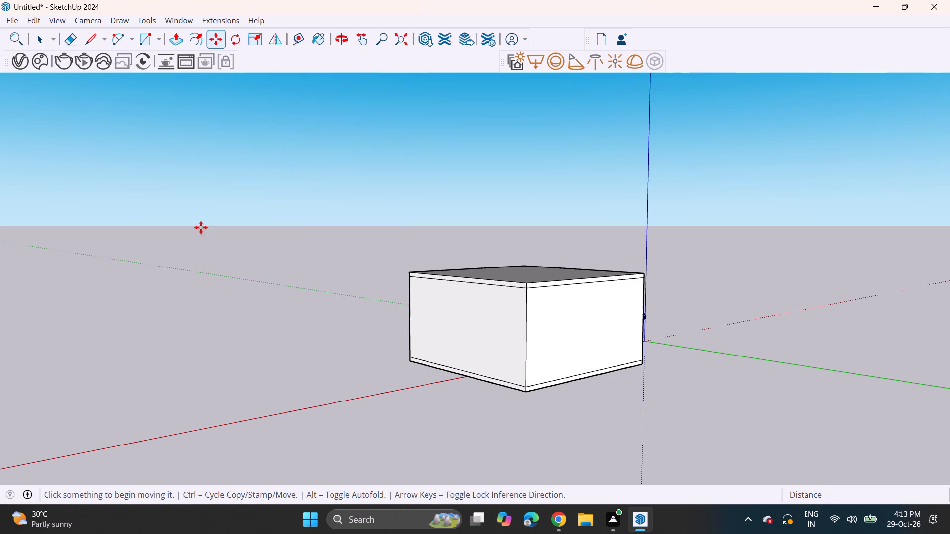
Rotate the padded headboard 90 degrees on the ground plane so it runs parallel to the room's back wall.
middle_drag(206, 225, 653, 252)
middle_drag(210, 288, 281, 335)
key(space)
text(n)
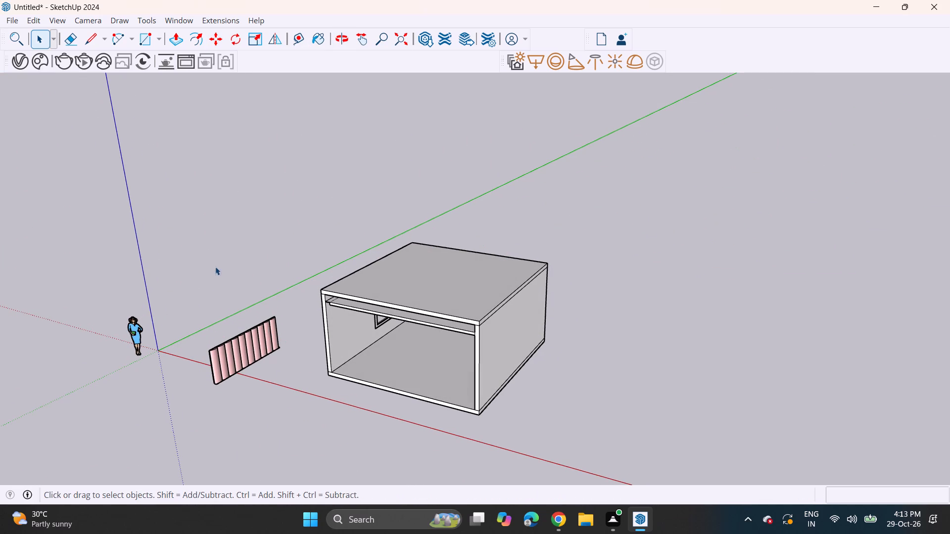
scroll(227, 361, down, 4)
click(227, 364)
scroll(239, 363, down, 1)
scroll(239, 363, up, 3)
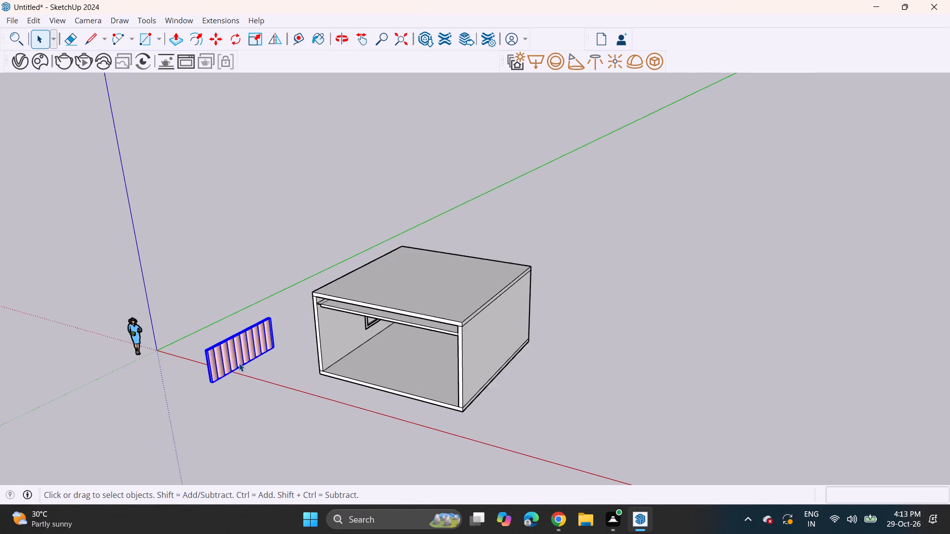
scroll(239, 363, up, 2)
click(236, 40)
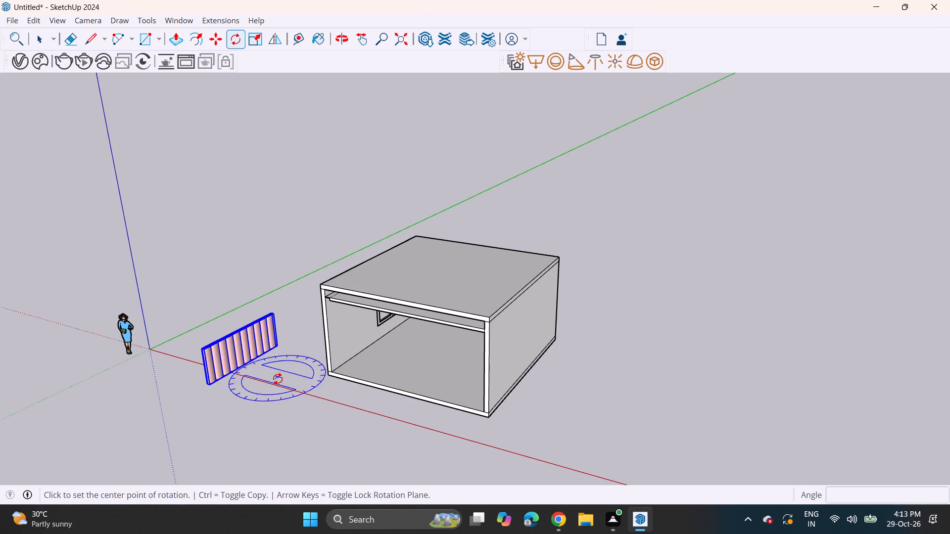
scroll(224, 417, down, 2)
scroll(224, 418, up, 1)
scroll(224, 419, down, 4)
middle_drag(219, 435, 290, 445)
click(239, 459)
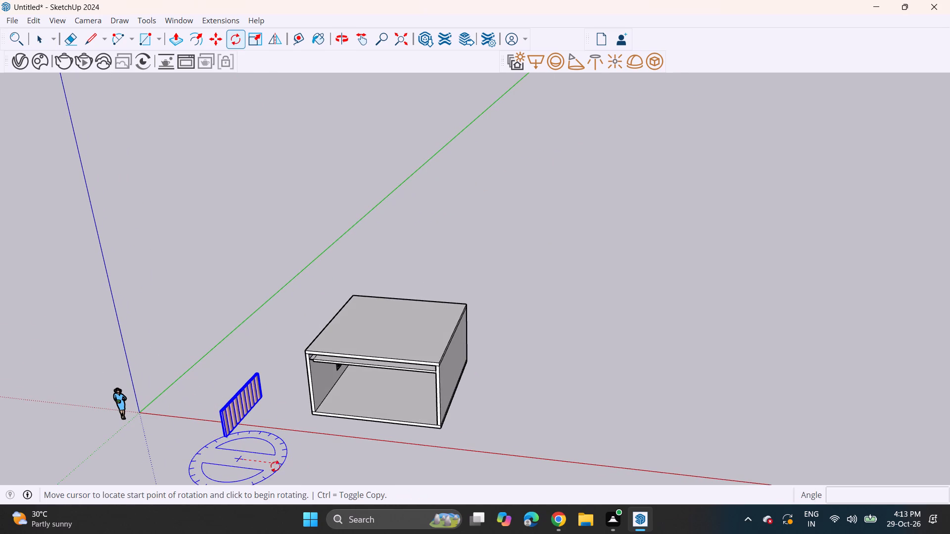
click(299, 466)
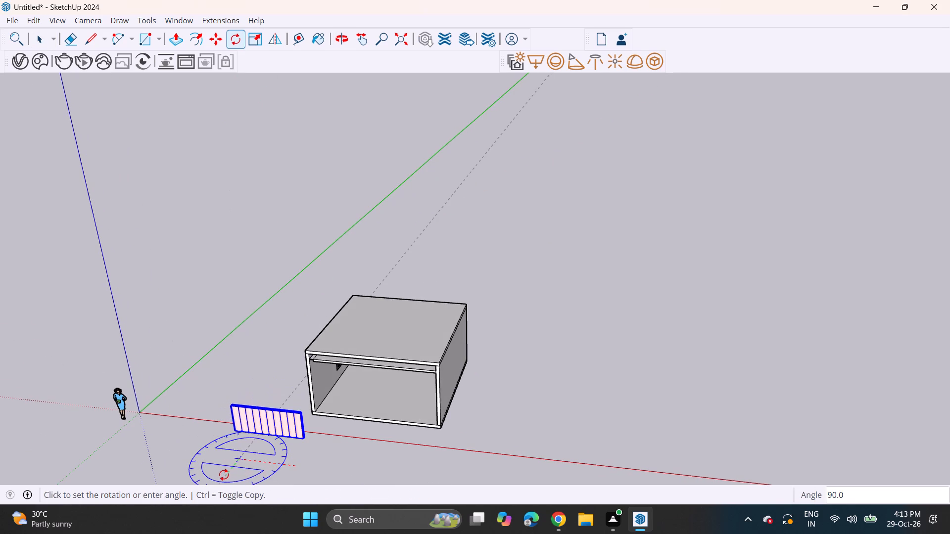
click(224, 475)
Move the headboard by its bottom corner into the room, against the back wall at the window-side floor corner.
middle_drag(257, 441, 376, 337)
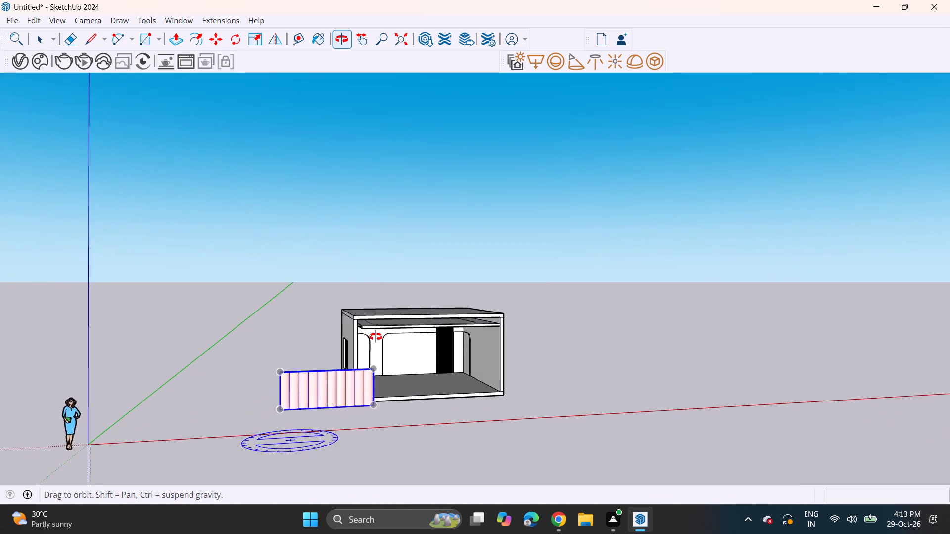
middle_drag(376, 337, 297, 373)
middle_drag(186, 417, 454, 382)
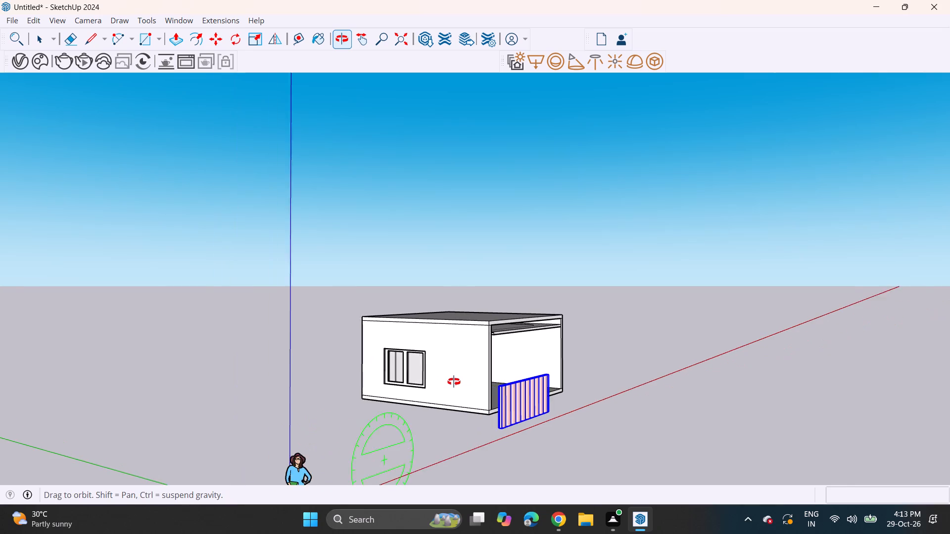
middle_drag(454, 382, 451, 382)
scroll(472, 439, up, 7)
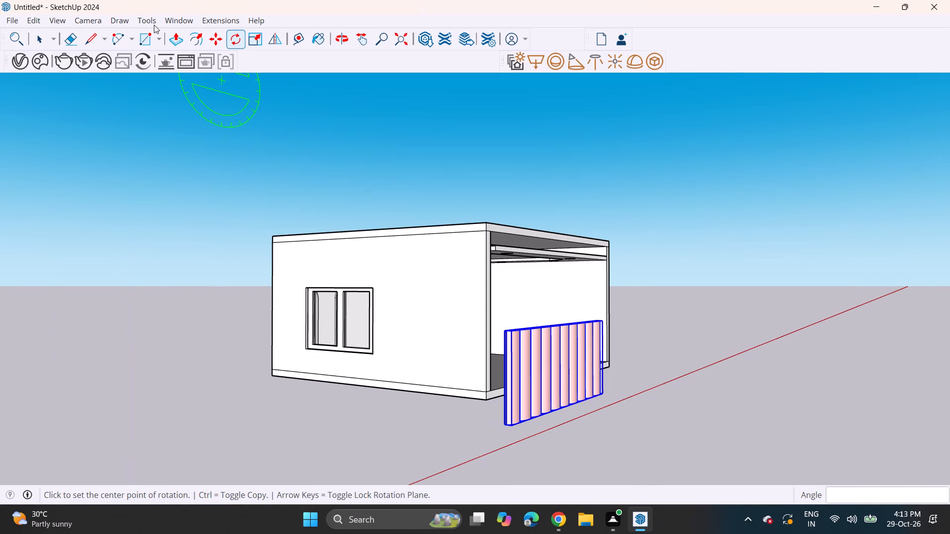
click(211, 46)
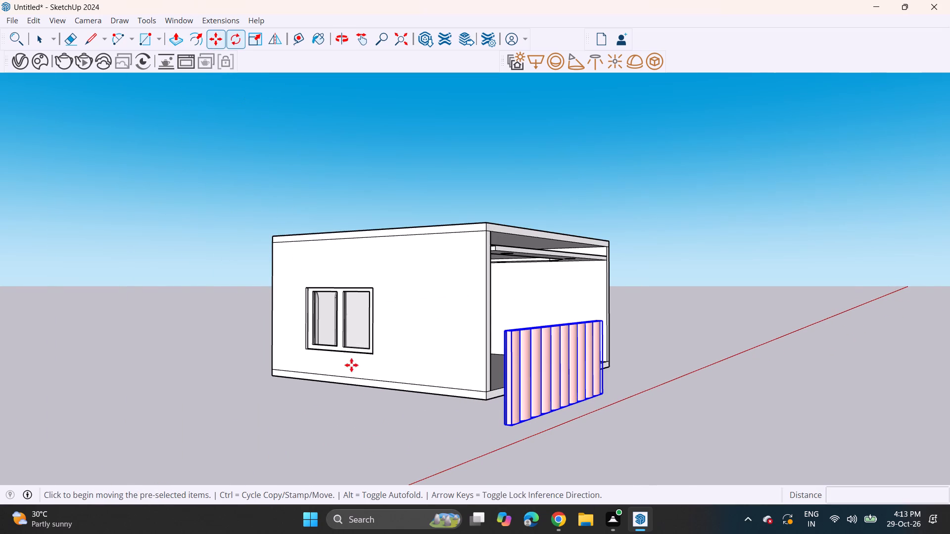
click(500, 426)
scroll(534, 361, up, 7)
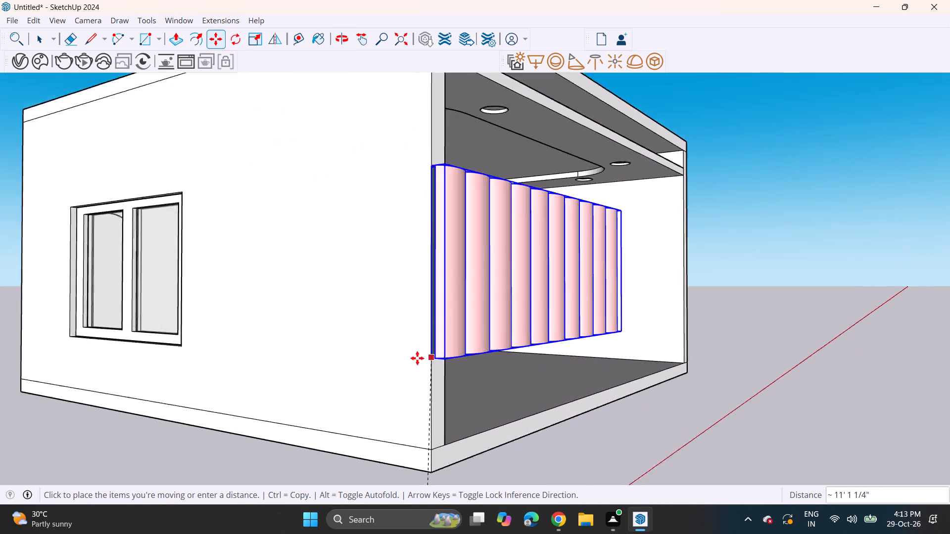
scroll(417, 358, up, 6)
middle_drag(448, 340, 112, 394)
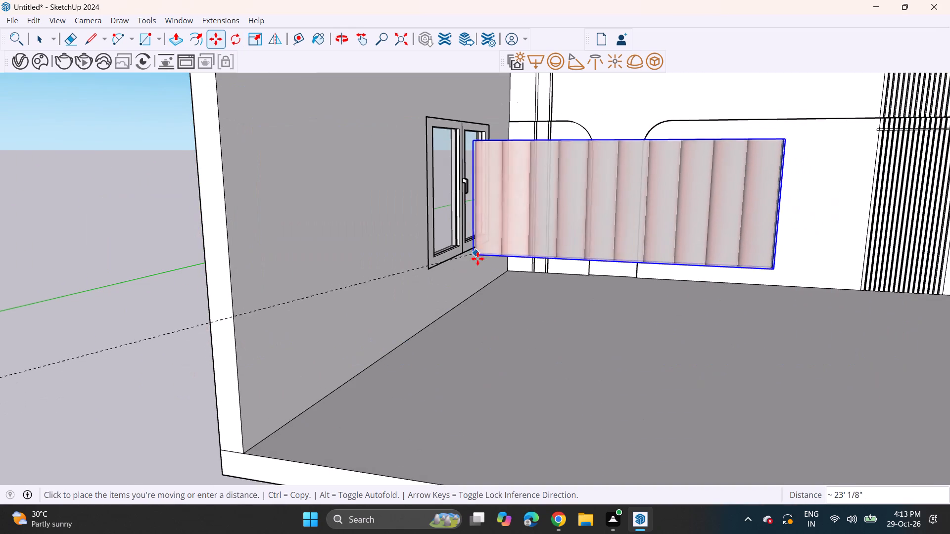
click(514, 271)
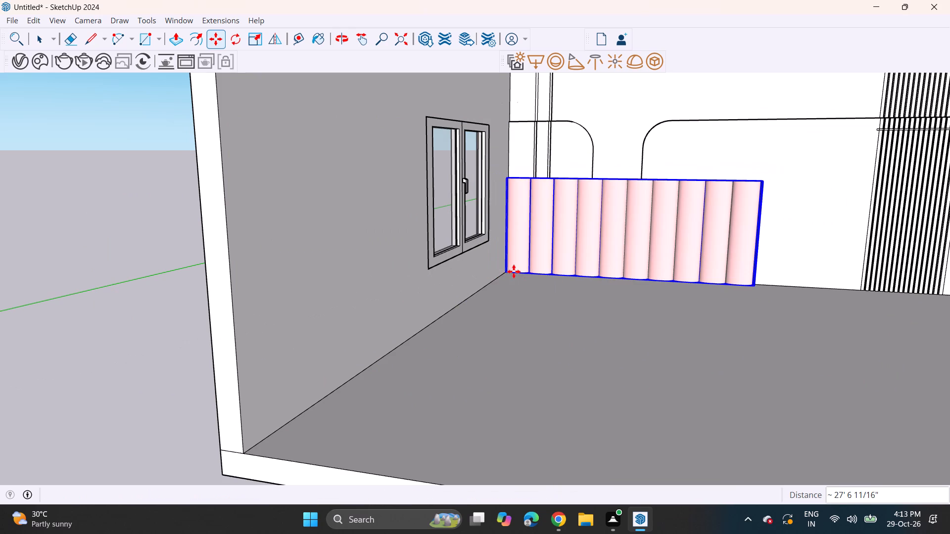
Scale the headboard down uniformly to about 0.69 from its bottom corner at the window-side wall.
scroll(510, 271, down, 2)
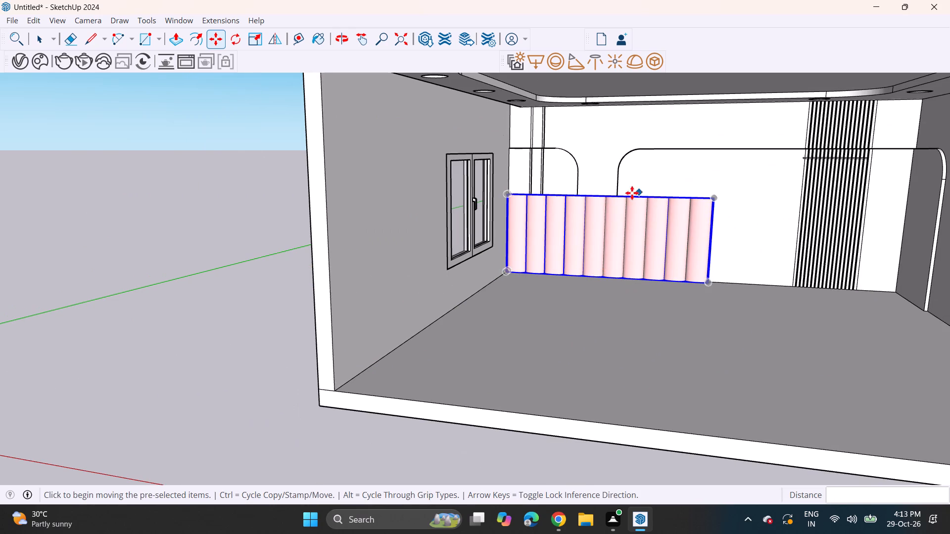
scroll(848, 164, up, 6)
scroll(692, 198, down, 1)
scroll(692, 198, up, 5)
scroll(663, 235, up, 1)
middle_drag(650, 231, 537, 241)
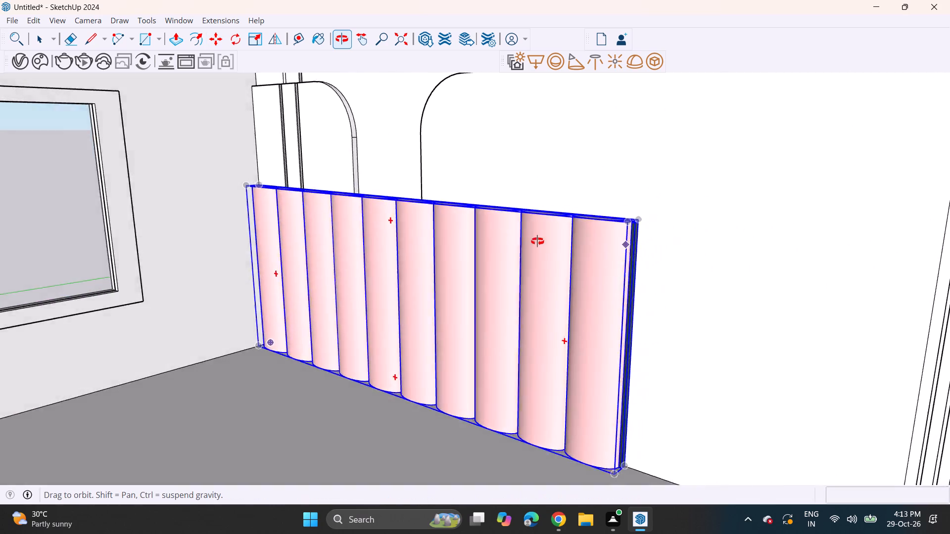
middle_drag(537, 241, 466, 244)
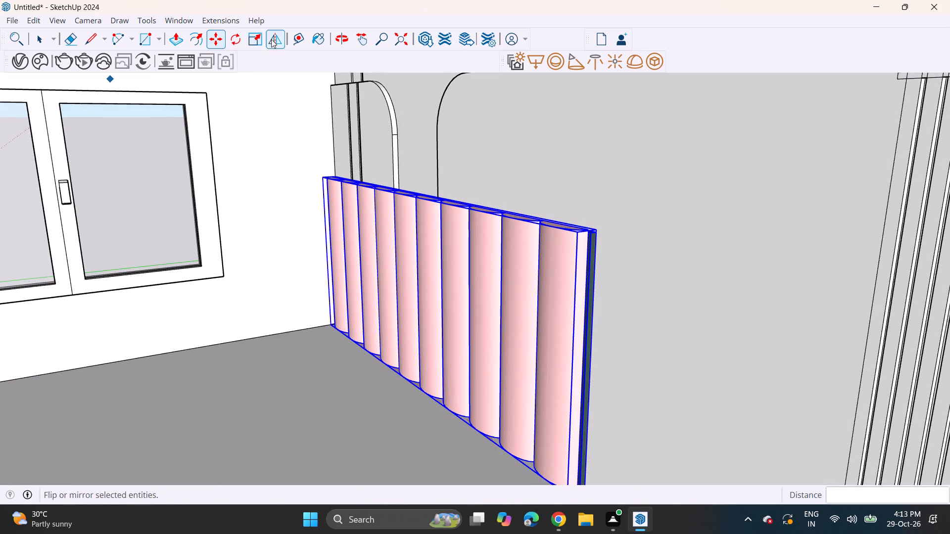
click(258, 41)
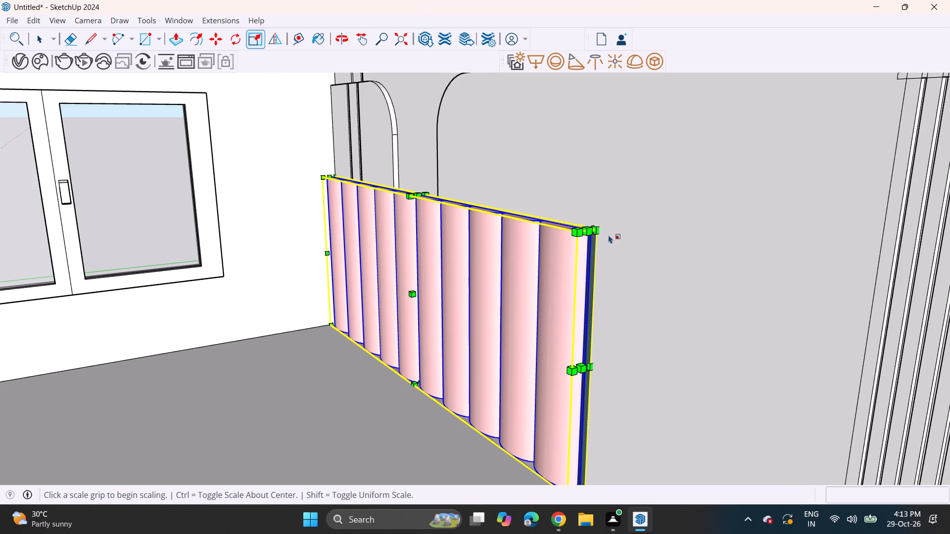
click(597, 226)
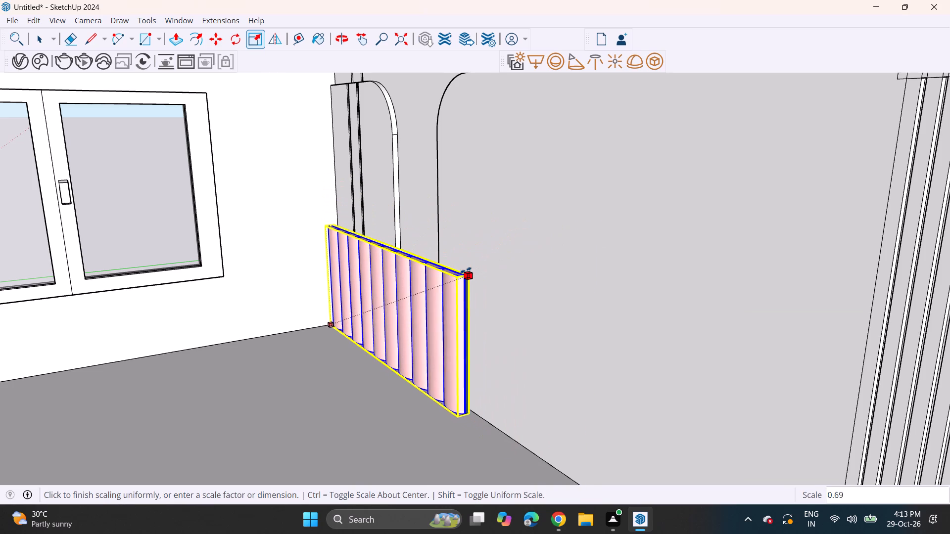
click(461, 270)
middle_drag(168, 343, 403, 294)
scroll(407, 294, down, 4)
shift+middle_drag(398, 306, 225, 309)
shift+scroll(222, 309, up, 1)
middle_drag(229, 311, 273, 314)
scroll(269, 312, down, 7)
key(space)
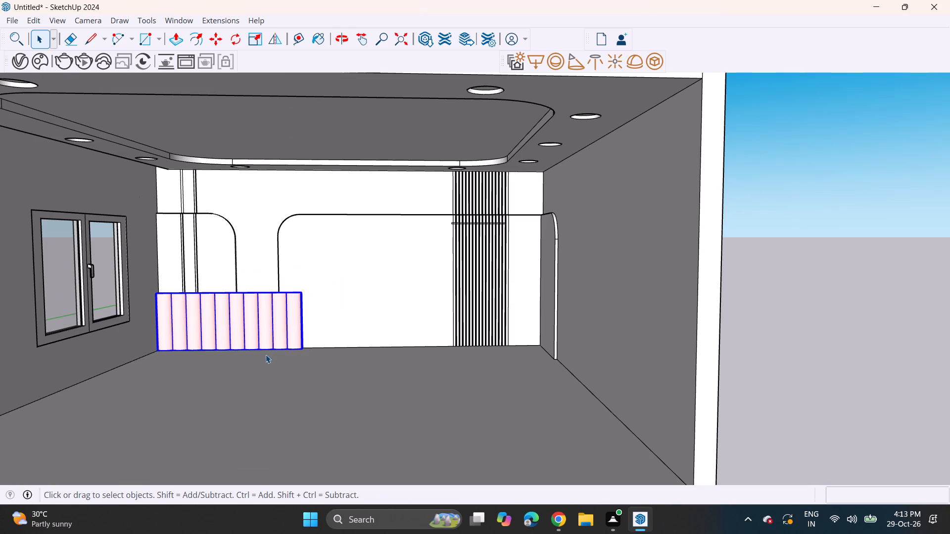
click(267, 371)
Copy the headboard twice along the back wall, offsetting about 6' 11 1/8" and another 4' 10 5/16" towards the far side wall.
middle_drag(243, 348, 254, 342)
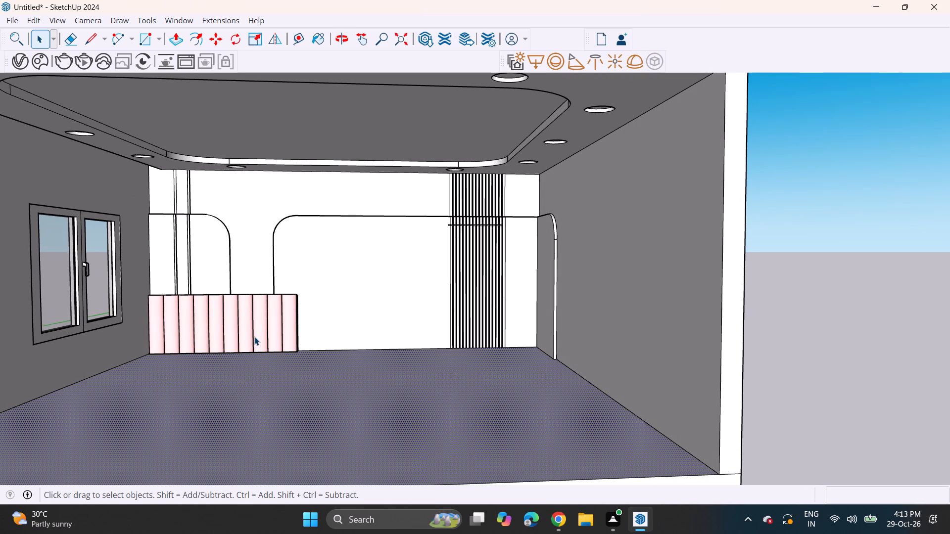
click(250, 324)
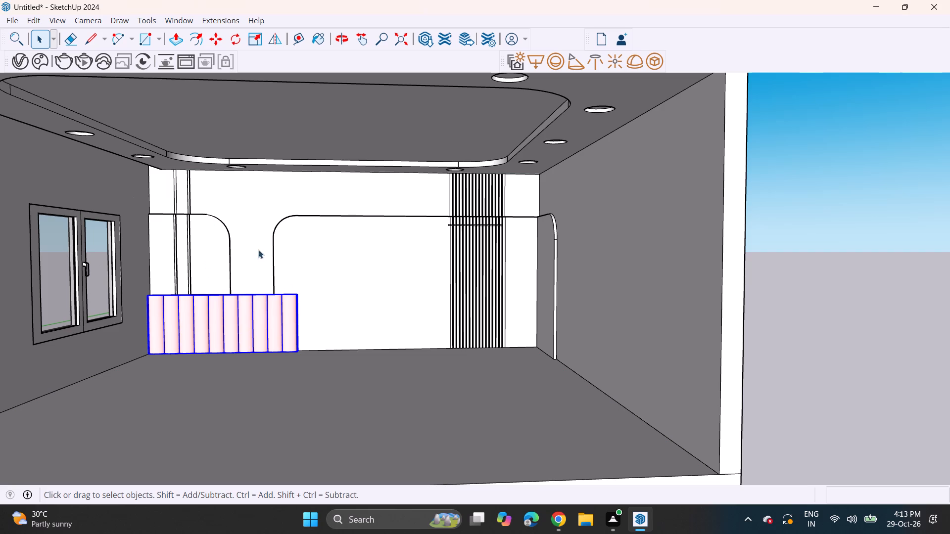
click(221, 44)
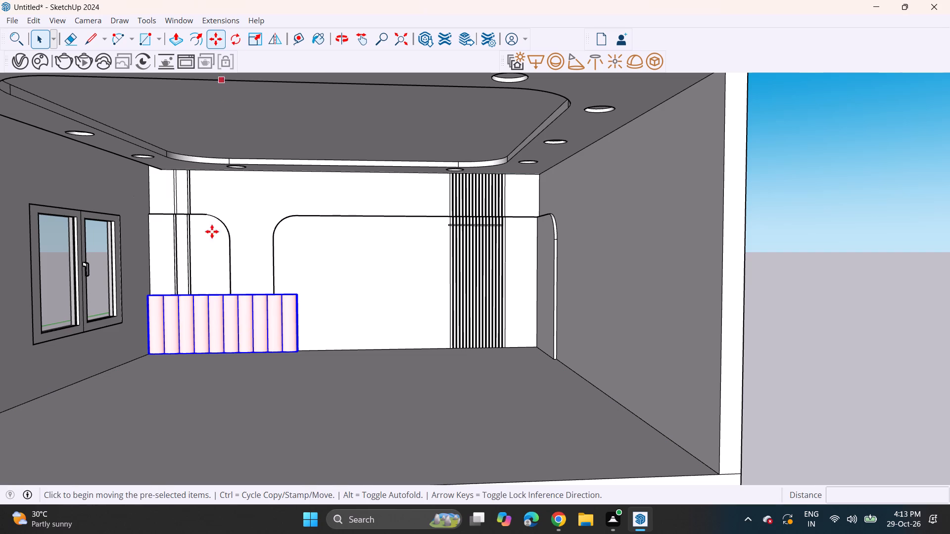
click(148, 356)
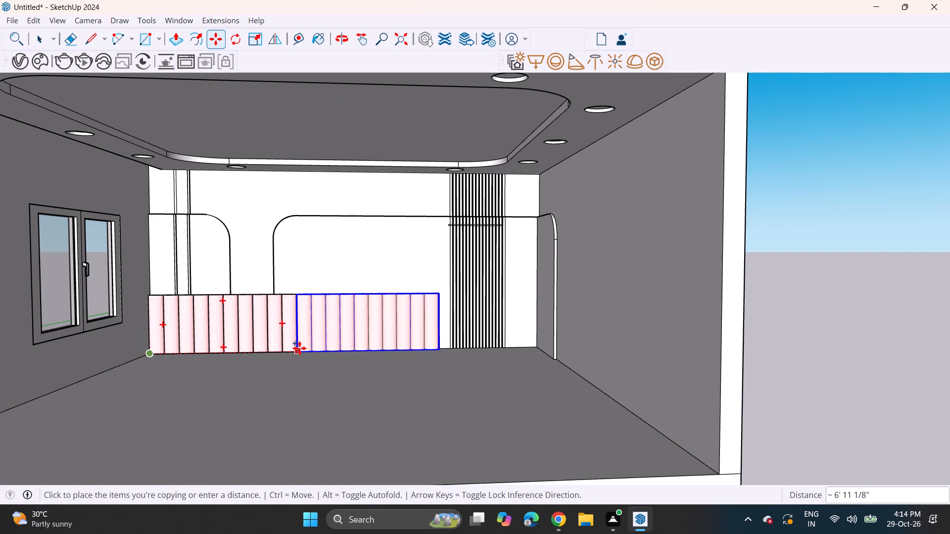
click(299, 348)
click(295, 357)
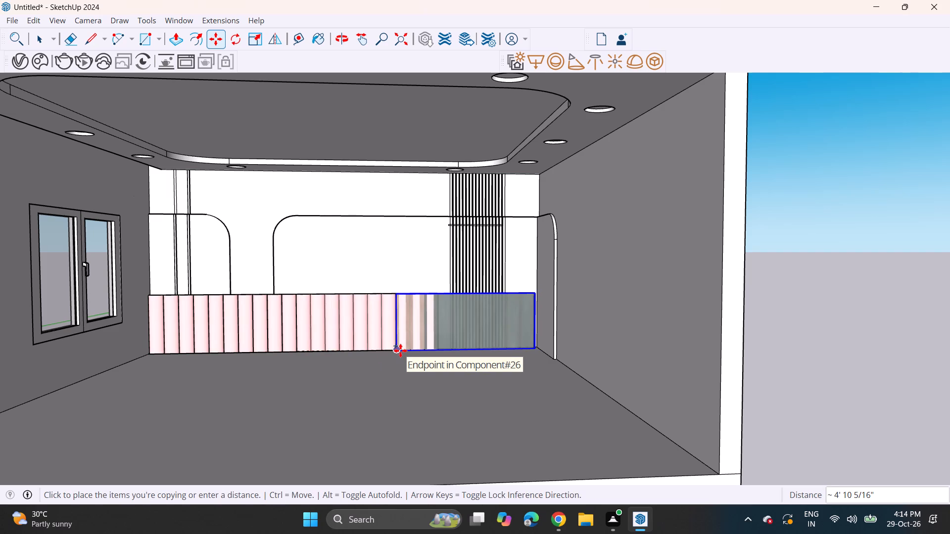
click(400, 351)
key(space)
click(772, 277)
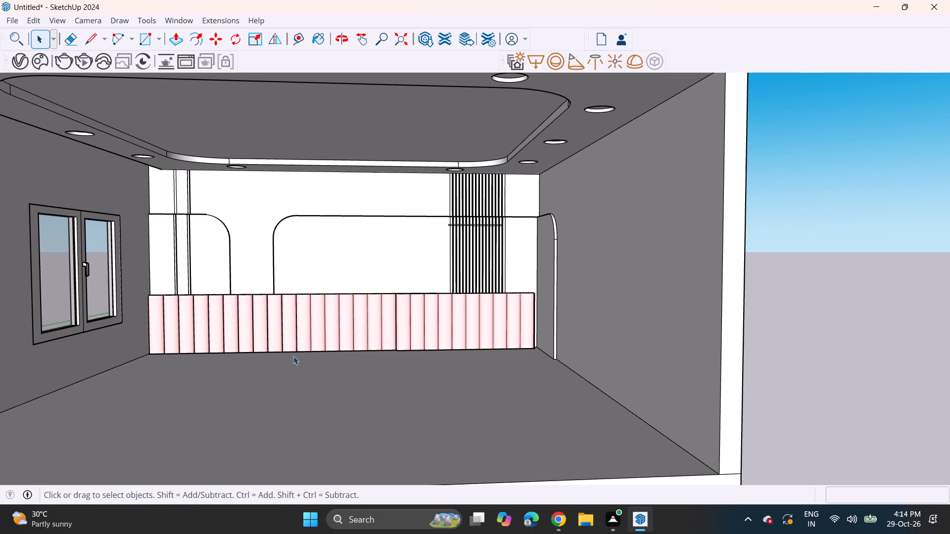
Move the last headboard copy about 2' 3/8" along the back wall, extending the padded strip into the far side wall.
click(441, 310)
scroll(429, 340, up, 5)
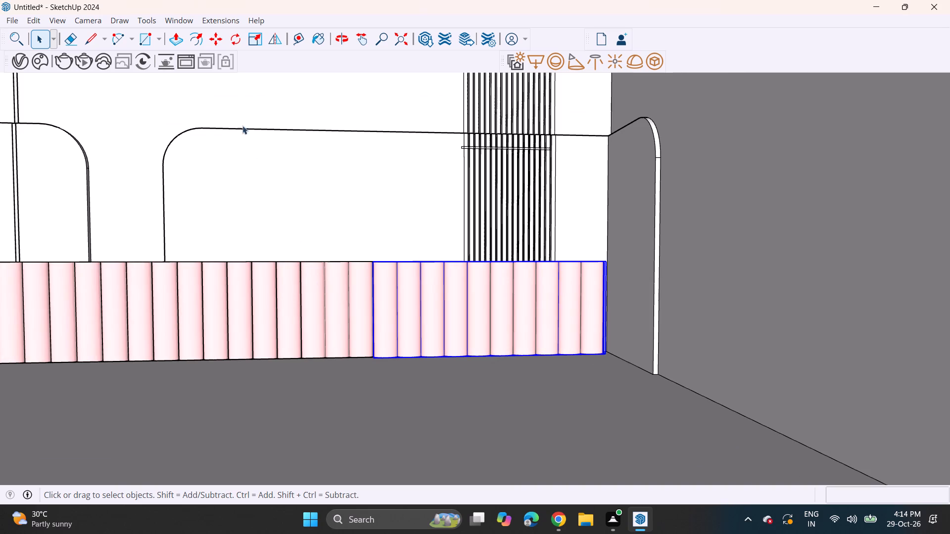
click(213, 42)
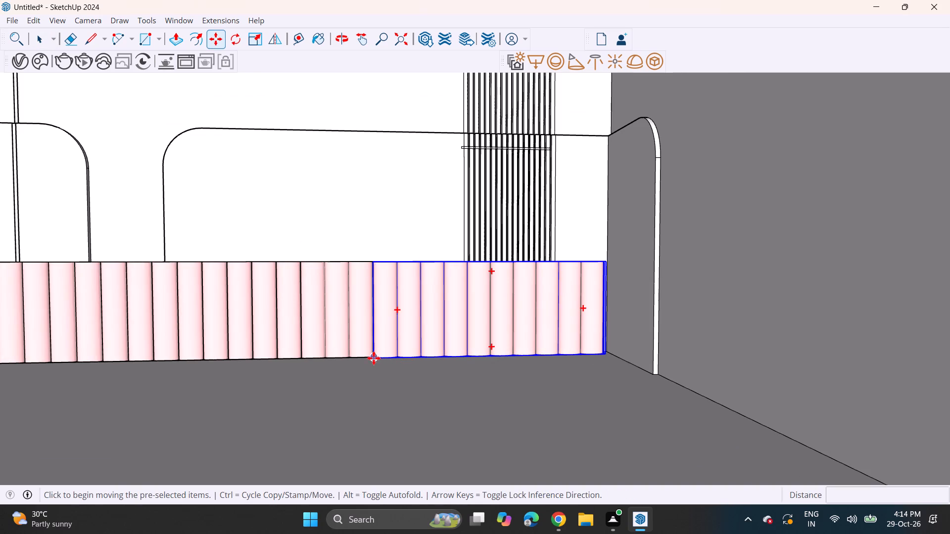
click(374, 358)
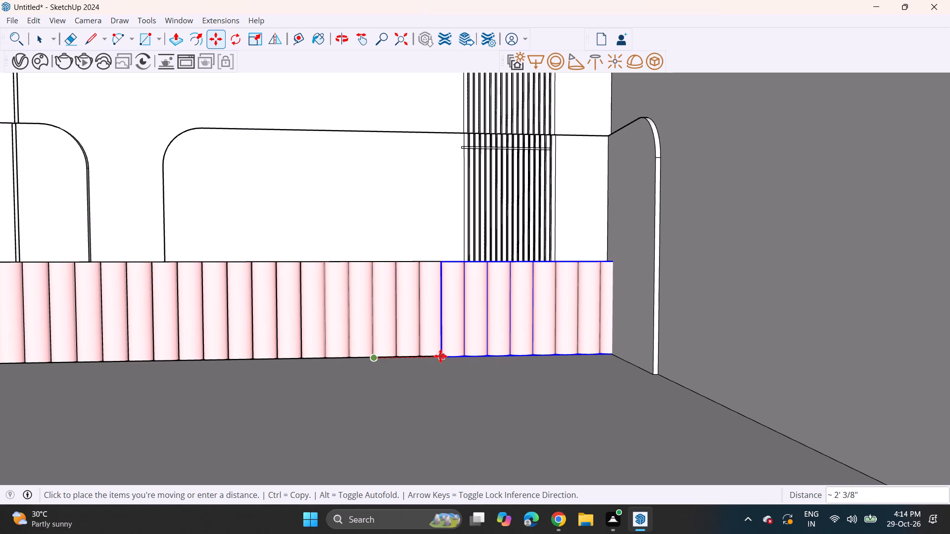
click(440, 356)
key(space)
click(397, 402)
Shift the last headboard copy about 1 3/4" at its bottom corner to line up with the neighbouring padded panel.
scroll(384, 393, down, 5)
scroll(445, 355, up, 2)
scroll(442, 353, down, 1)
scroll(442, 353, up, 9)
middle_drag(418, 367, 468, 439)
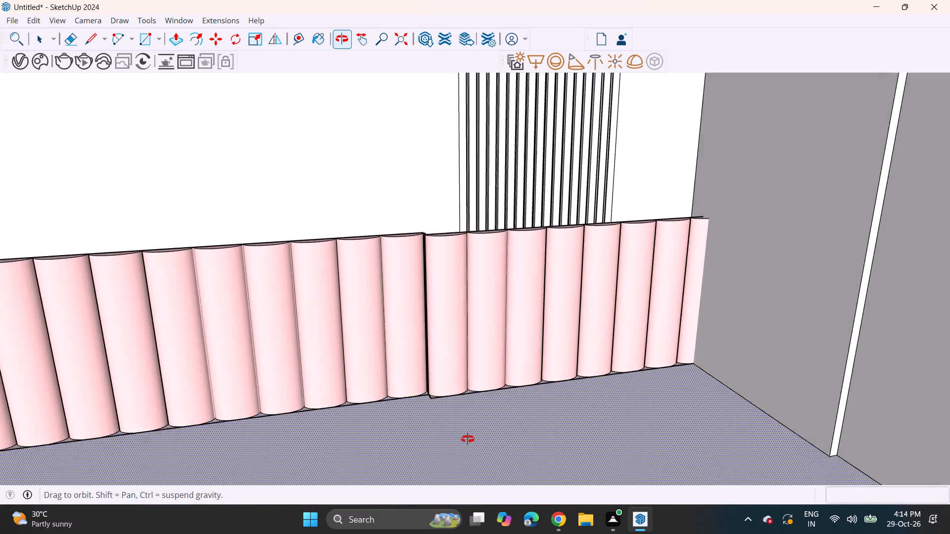
middle_drag(468, 439, 461, 472)
scroll(457, 382, up, 4)
click(445, 395)
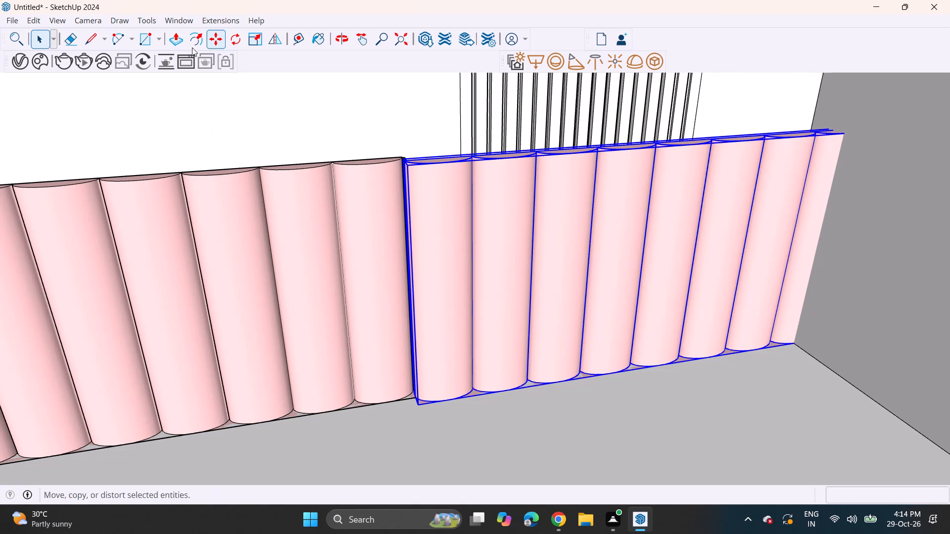
click(215, 36)
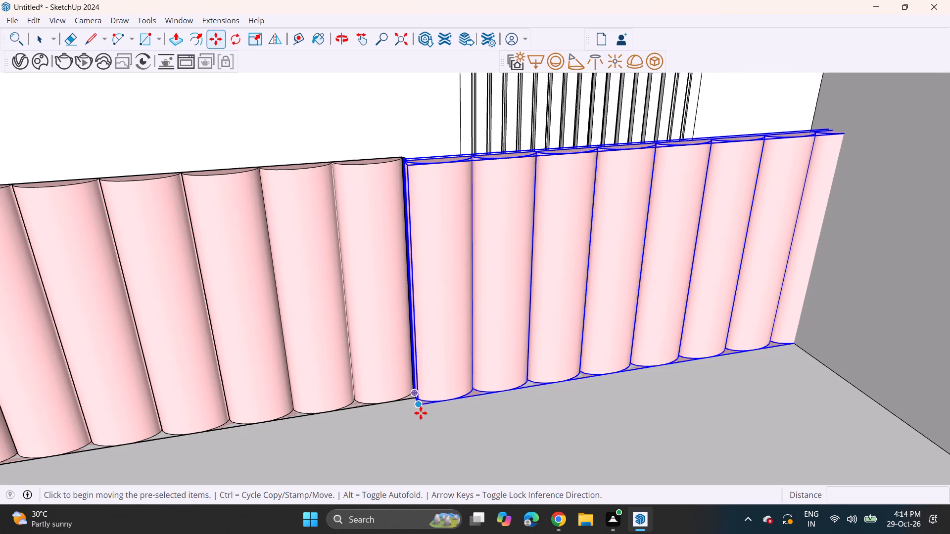
click(421, 413)
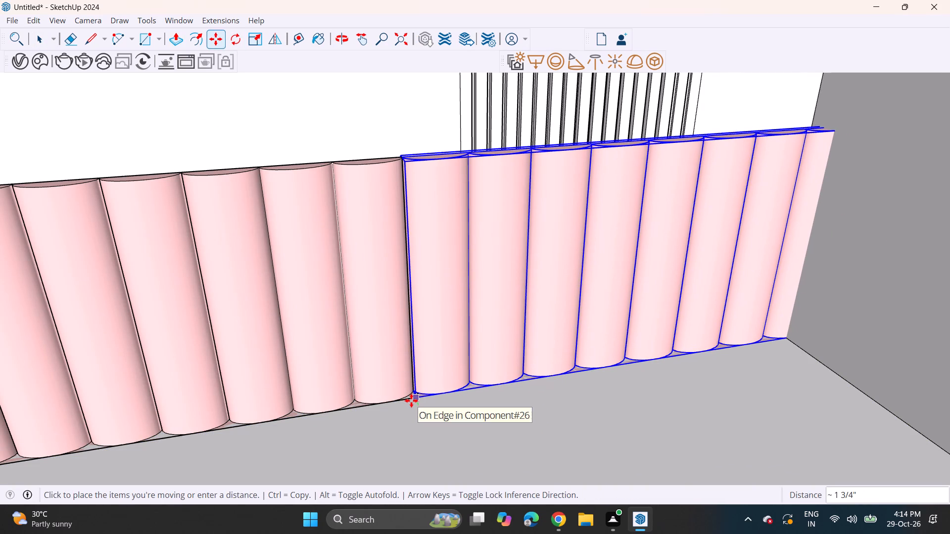
click(411, 400)
key(space)
click(452, 434)
Examine the row of padded panels along the back wall from across the room.
scroll(401, 442, down, 4)
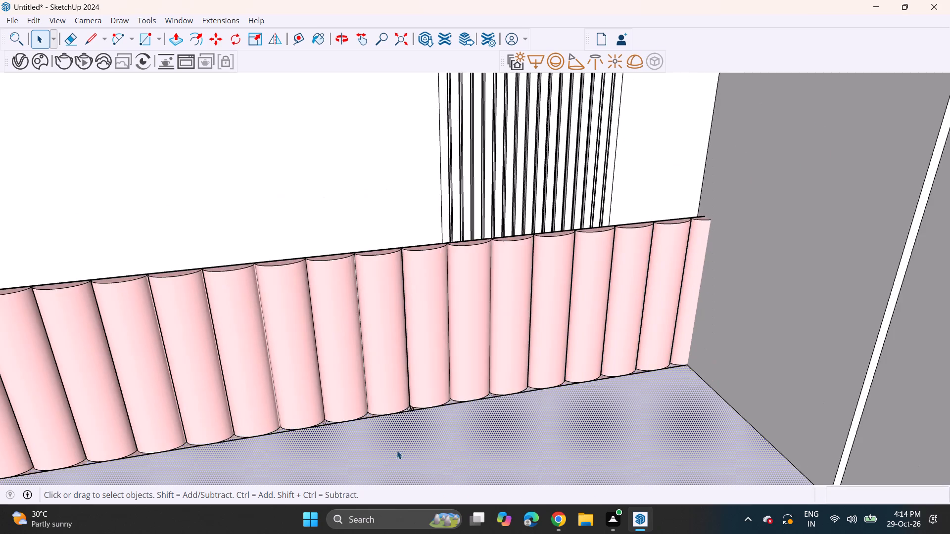
middle_drag(395, 450, 381, 360)
scroll(378, 348, up, 1)
scroll(375, 341, down, 10)
shift+middle_drag(362, 378, 501, 354)
middle_drag(504, 354, 444, 342)
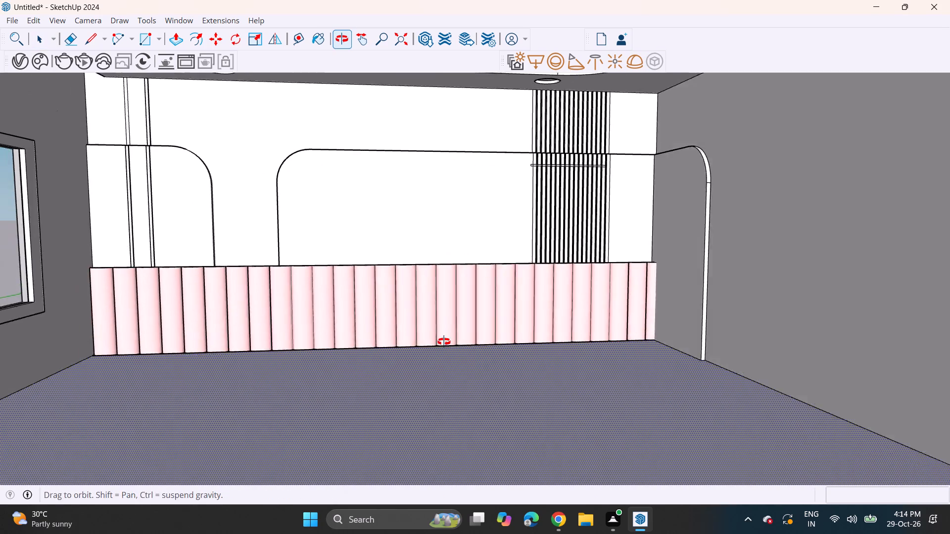
middle_drag(444, 342, 425, 337)
middle_drag(401, 348, 495, 376)
middle_click(511, 381)
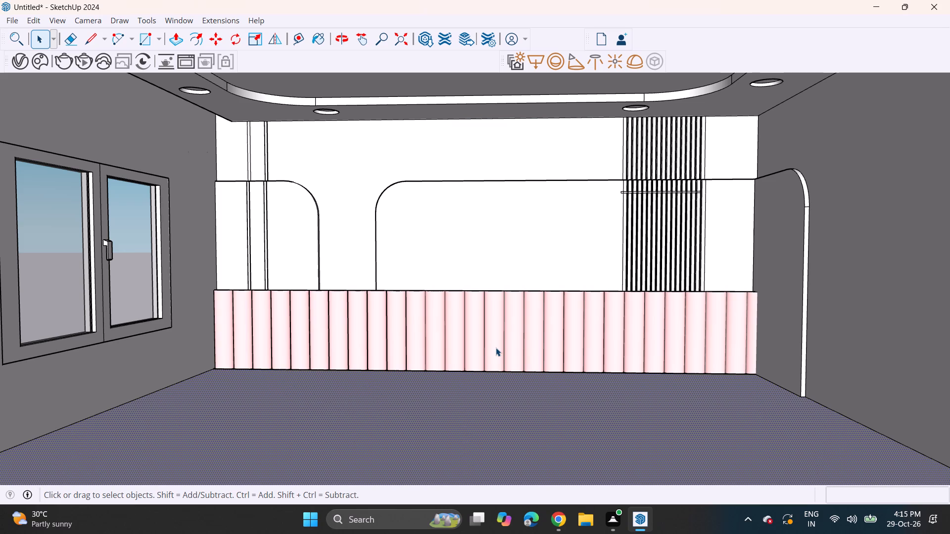
scroll(501, 353, down, 2)
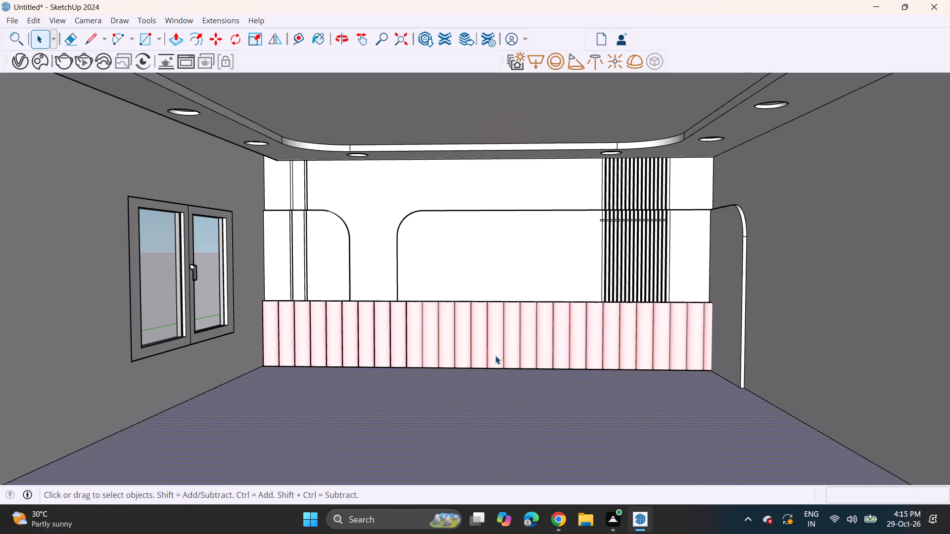
Copy the last headboard in the back-wall row about 12' 2 5/16" sideways, placing the copy outside the room beyond the side wall.
shift+middle_drag(488, 355, 321, 345)
click(491, 343)
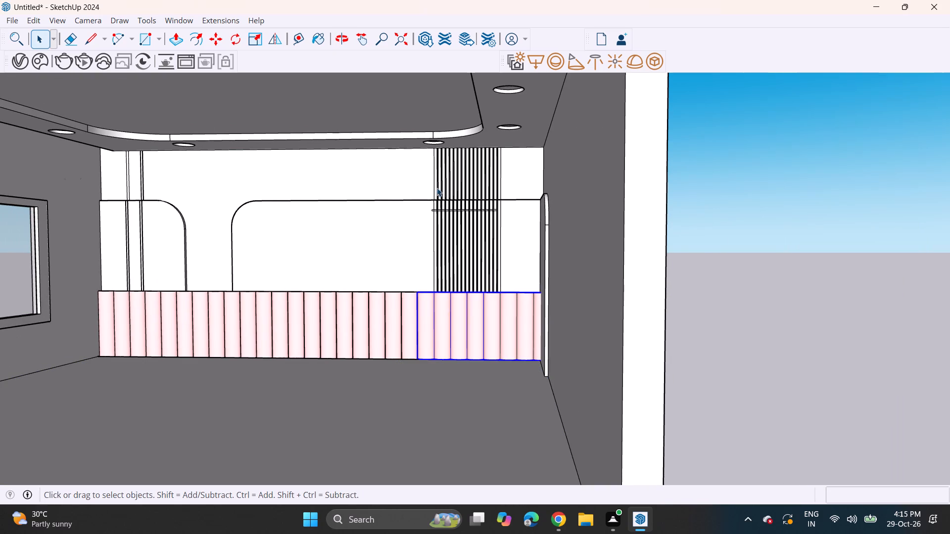
click(218, 39)
click(427, 335)
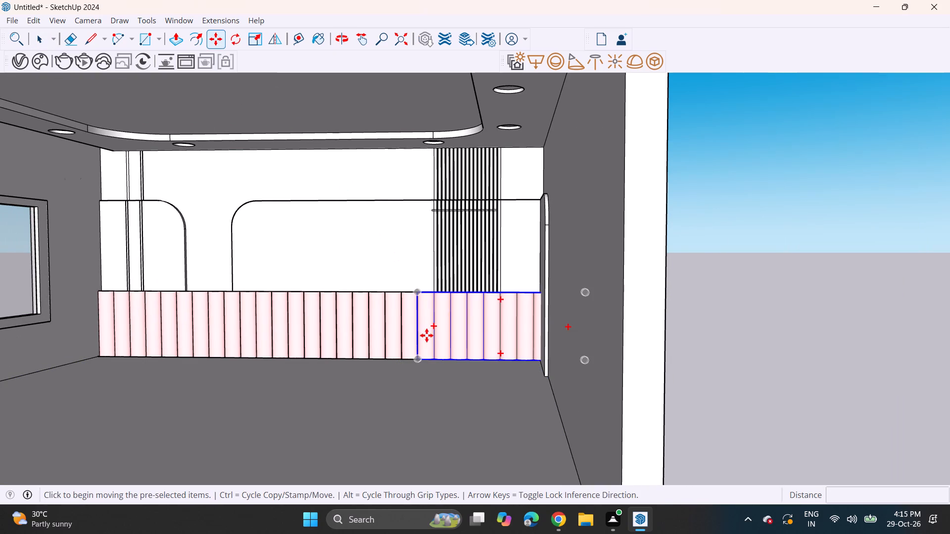
middle_drag(734, 337, 472, 346)
click(672, 357)
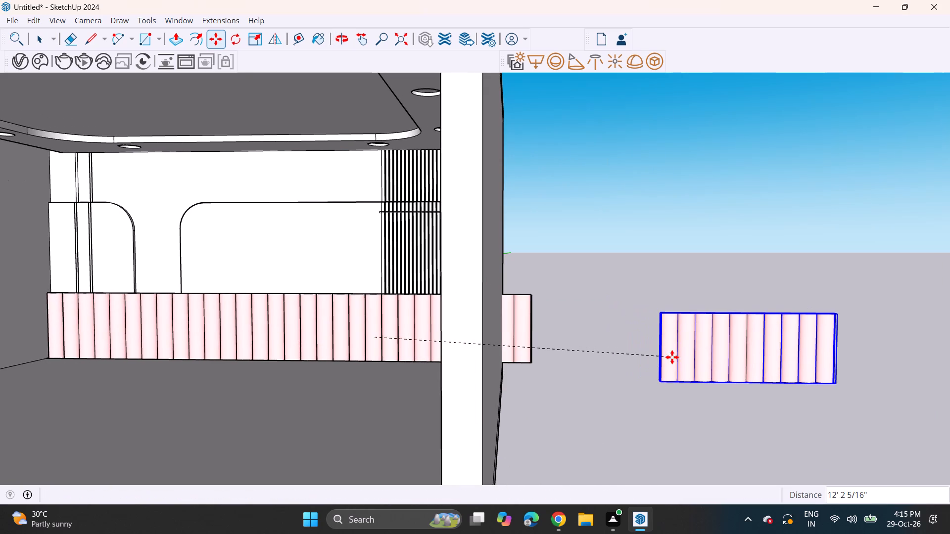
Explode the last back-wall headboard component, whose end sticks out through the side wall.
scroll(536, 355, up, 3)
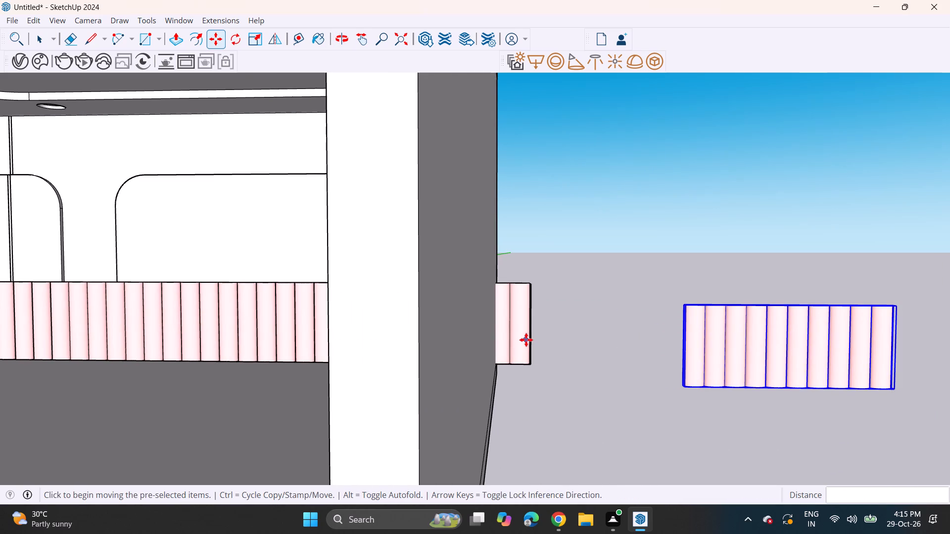
scroll(529, 340, down, 5)
shift+middle_drag(519, 338, 532, 359)
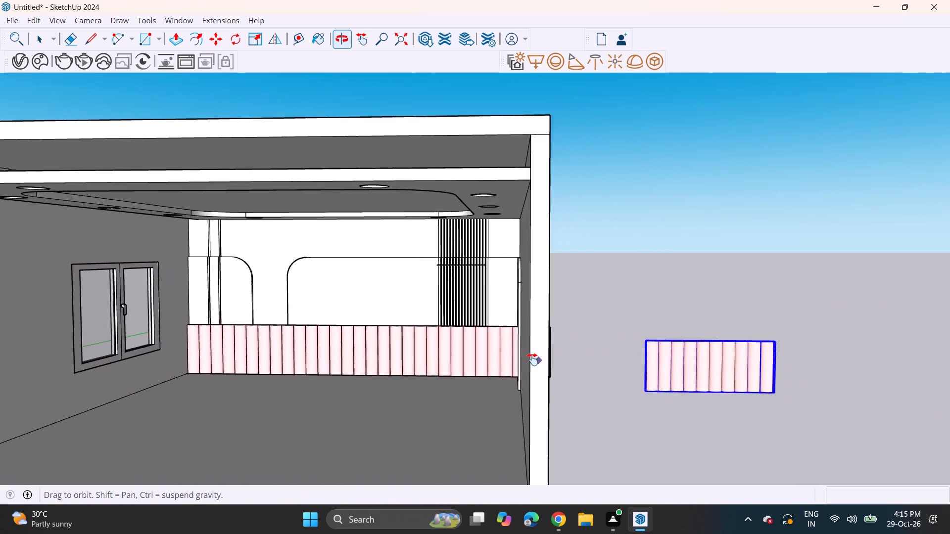
shift+middle_drag(532, 359, 466, 353)
key(space)
click(470, 347)
right_click(470, 347)
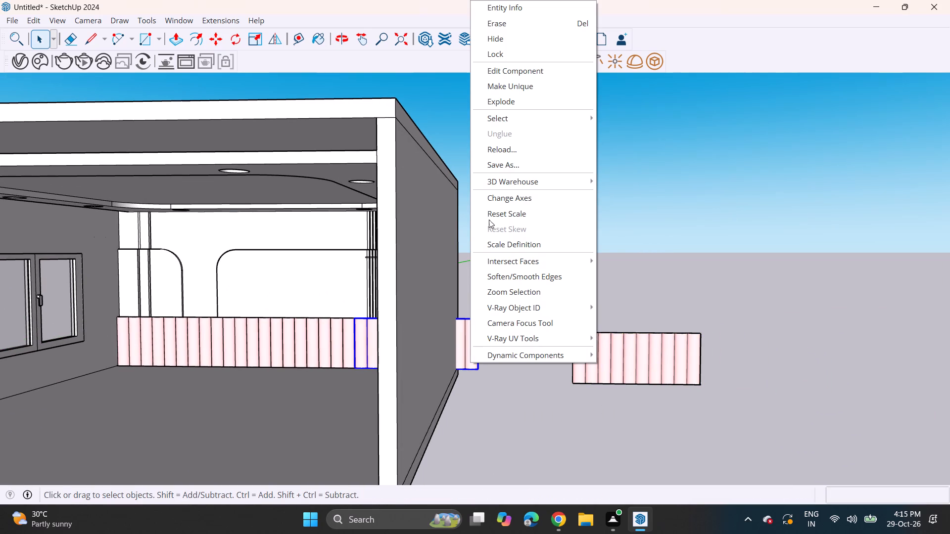
click(513, 103)
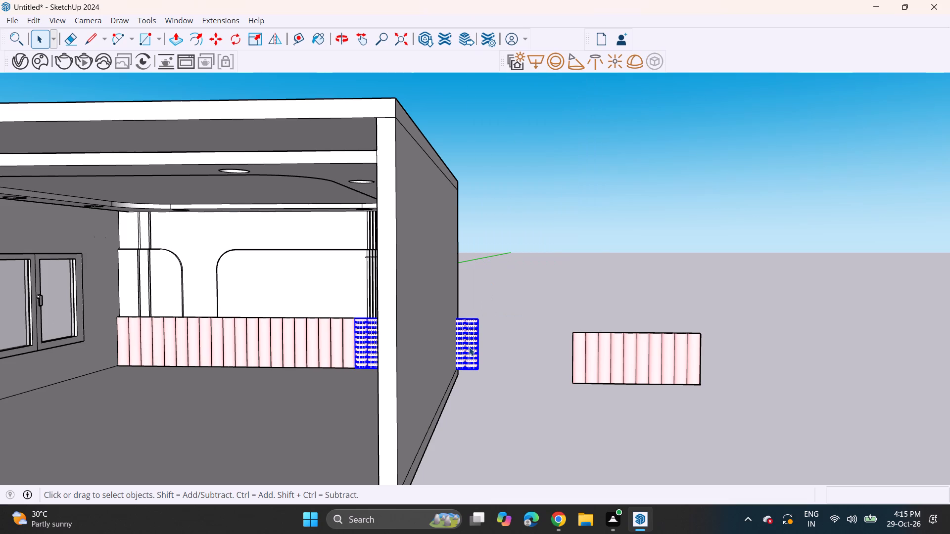
Delete the padded faces and backing faces of the exploded headboard that protrude outside the side wall.
click(469, 347)
click(468, 335)
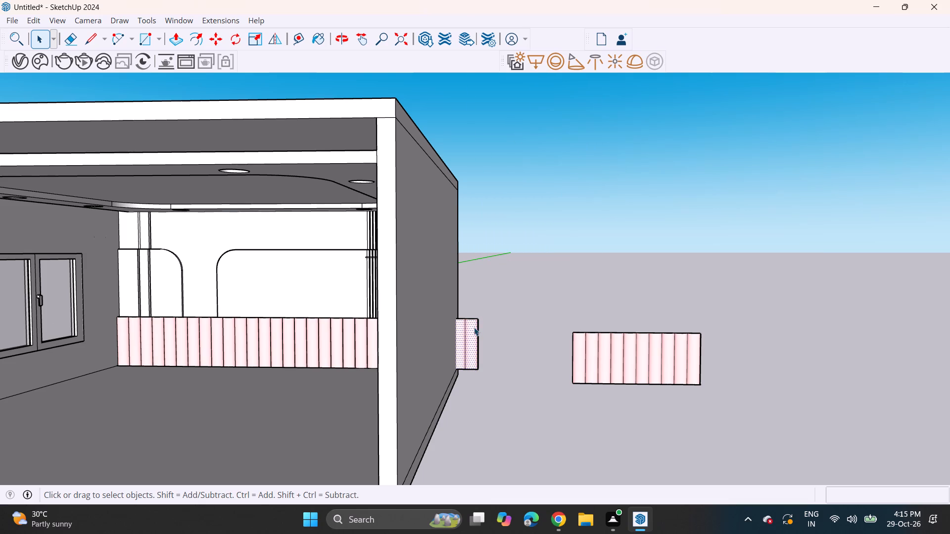
middle_drag(506, 331, 532, 338)
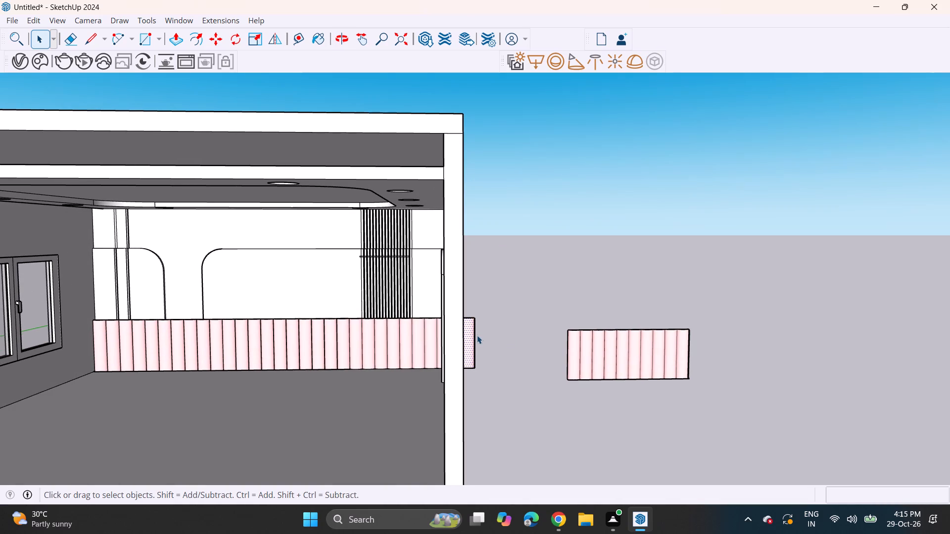
key(Delete)
scroll(549, 328, up, 3)
middle_drag(438, 368, 427, 365)
click(454, 365)
key(Delete)
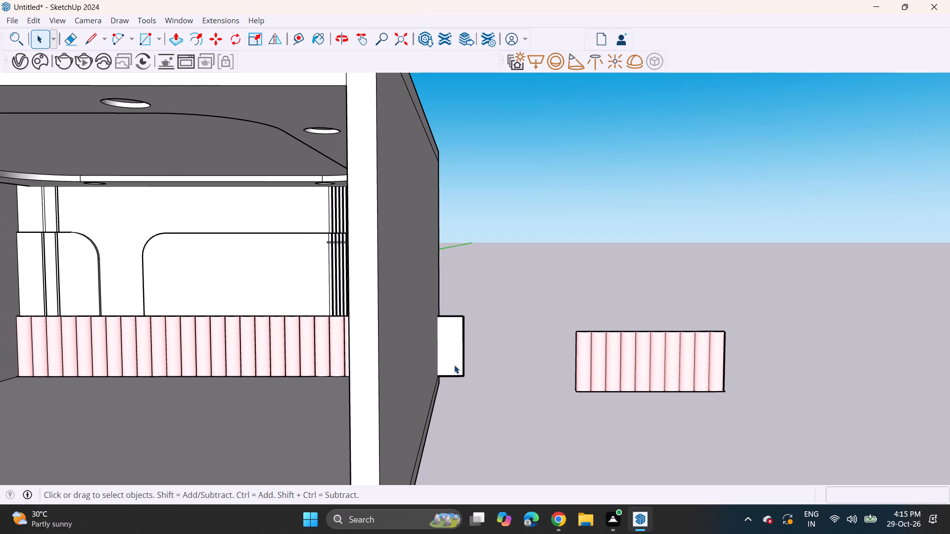
click(454, 365)
key(Delete)
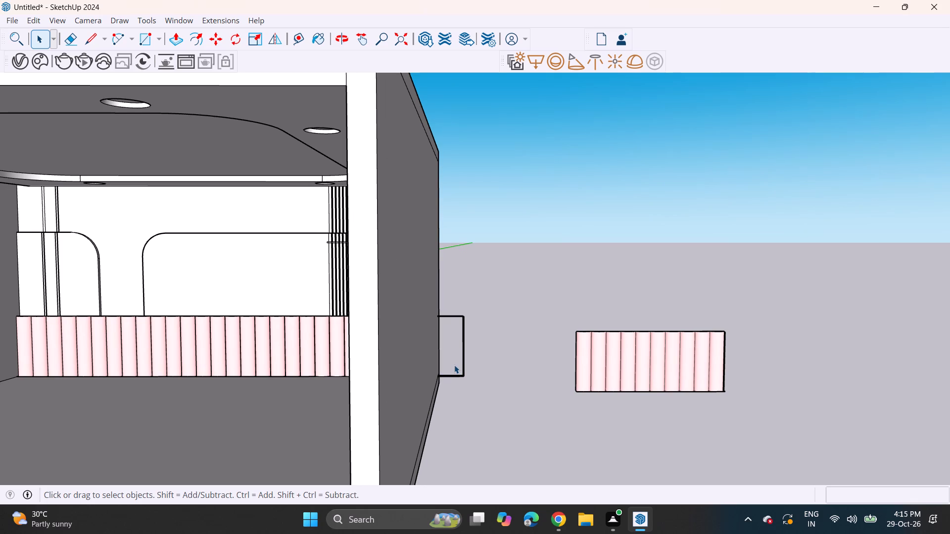
Delete the vertical end edges of the headboard outline left outside the side wall.
middle_drag(353, 362, 358, 361)
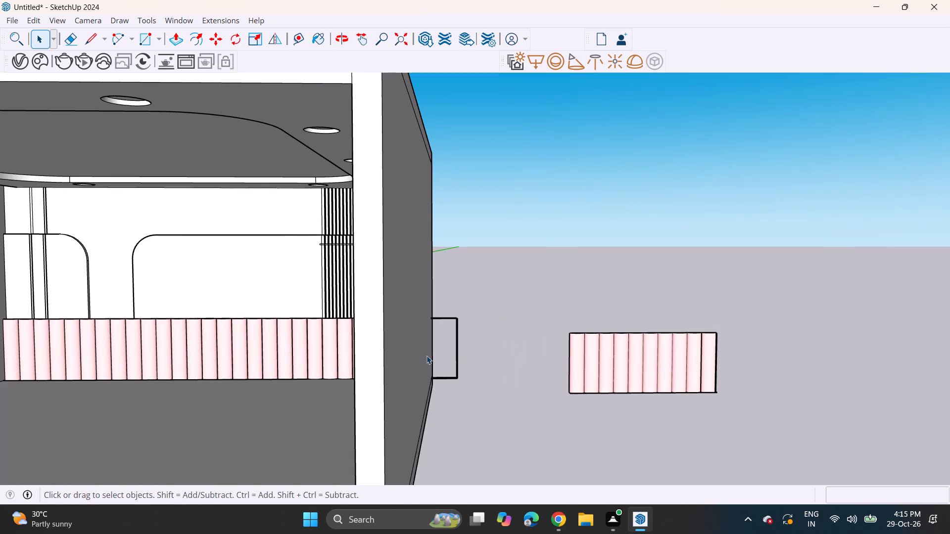
click(451, 320)
click(454, 318)
click(458, 332)
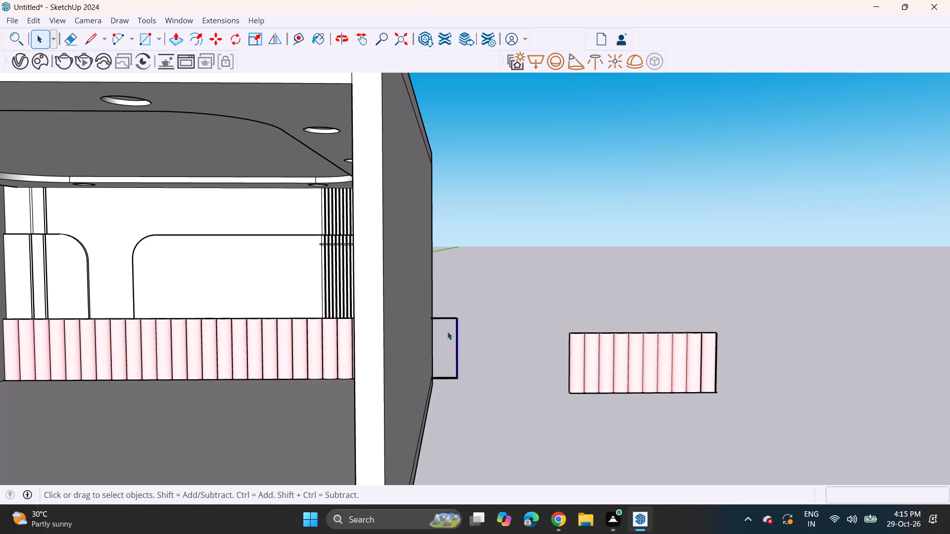
key(Delete)
click(455, 333)
key(Delete)
click(458, 335)
key(Delete)
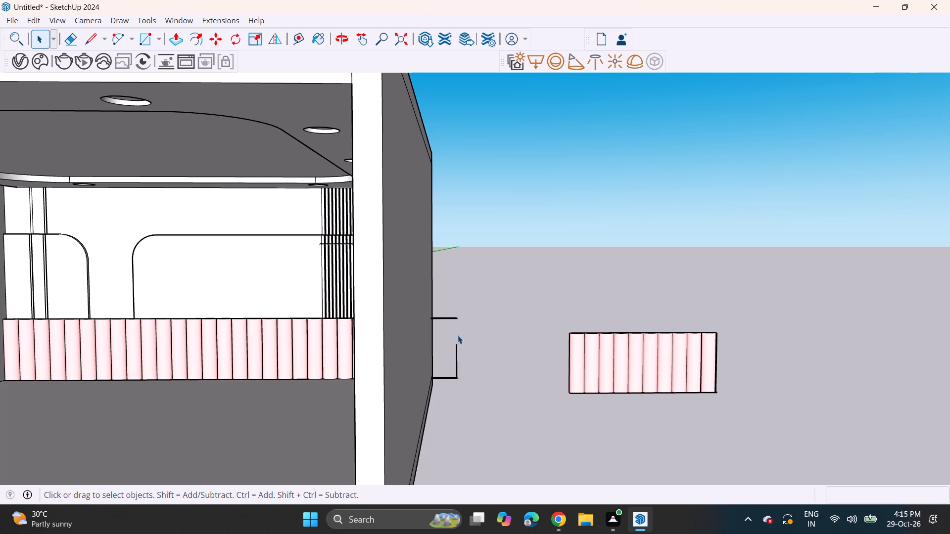
click(458, 335)
drag(443, 308, 472, 418)
key(Delete)
Delete the upper edge segments of the headboard that remain outside the side wall.
drag(442, 291, 465, 398)
key(Delete)
click(446, 313)
click(452, 318)
key(Delete)
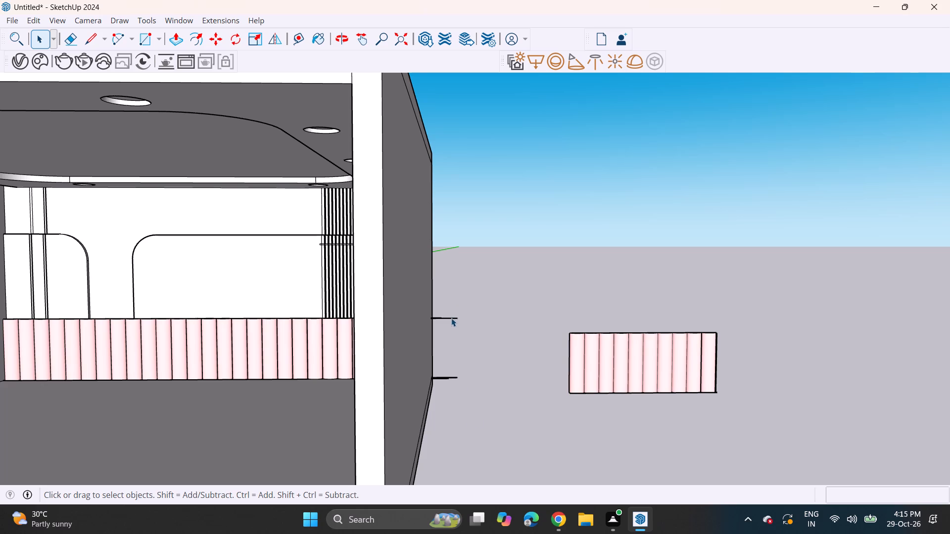
click(445, 318)
key(Delete)
click(439, 319)
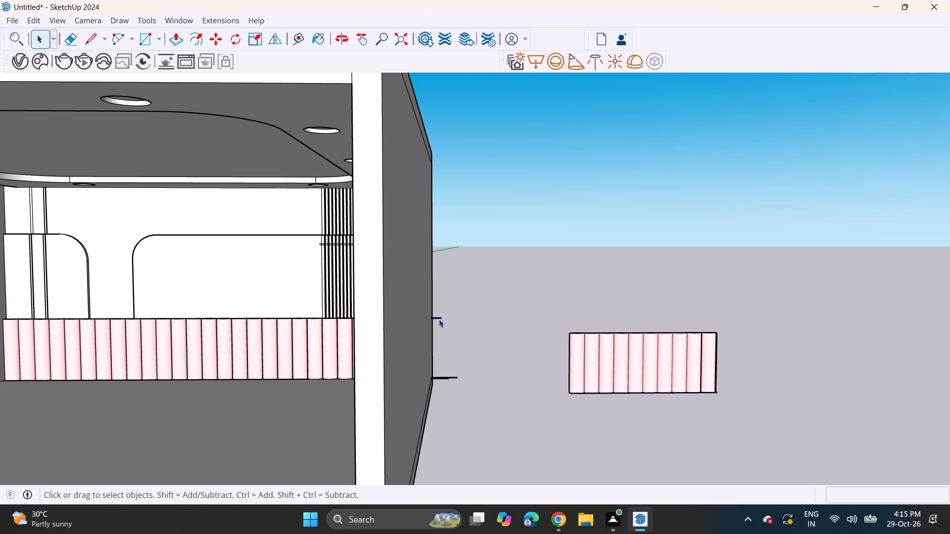
key(Delete)
click(439, 315)
key(Delete)
click(439, 317)
key(Delete)
click(439, 317)
key(Delete)
Delete the lower edge segments of the headboard that remain outside the side wall.
click(446, 378)
key(Delete)
click(446, 378)
key(Delete)
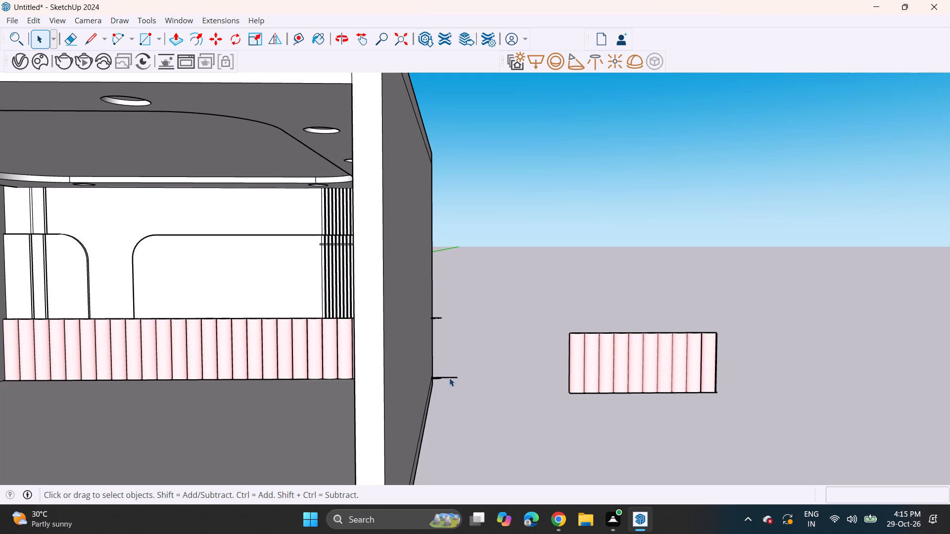
click(449, 378)
key(Delete)
click(439, 376)
key(Delete)
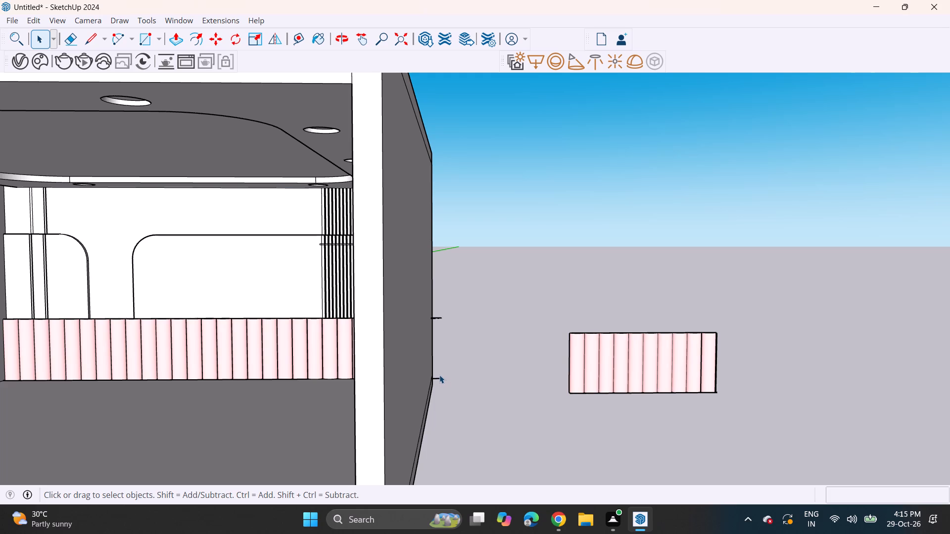
click(441, 379)
key(Delete)
Delete the short leftover stubs of the headboard's upper edge just outside the side wall.
middle_drag(446, 376, 477, 349)
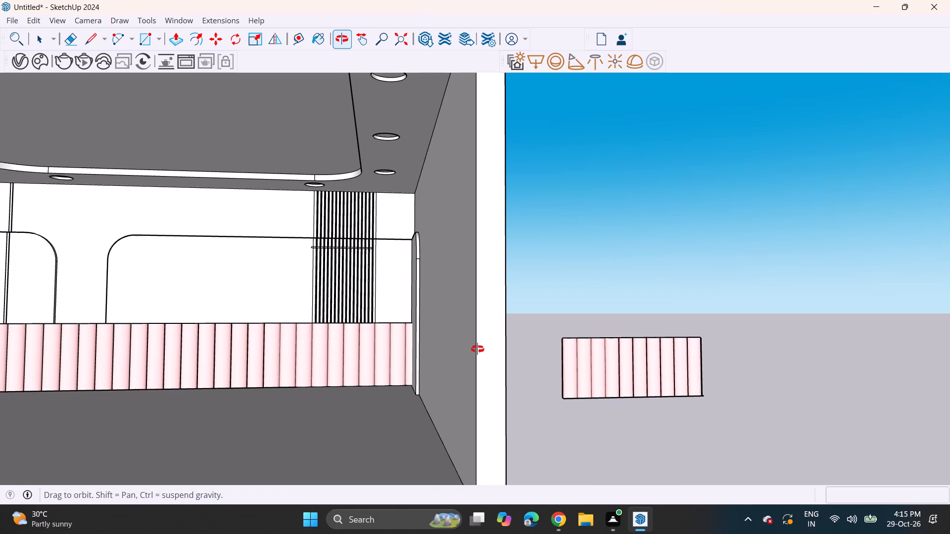
middle_drag(477, 349, 452, 371)
scroll(453, 389, up, 8)
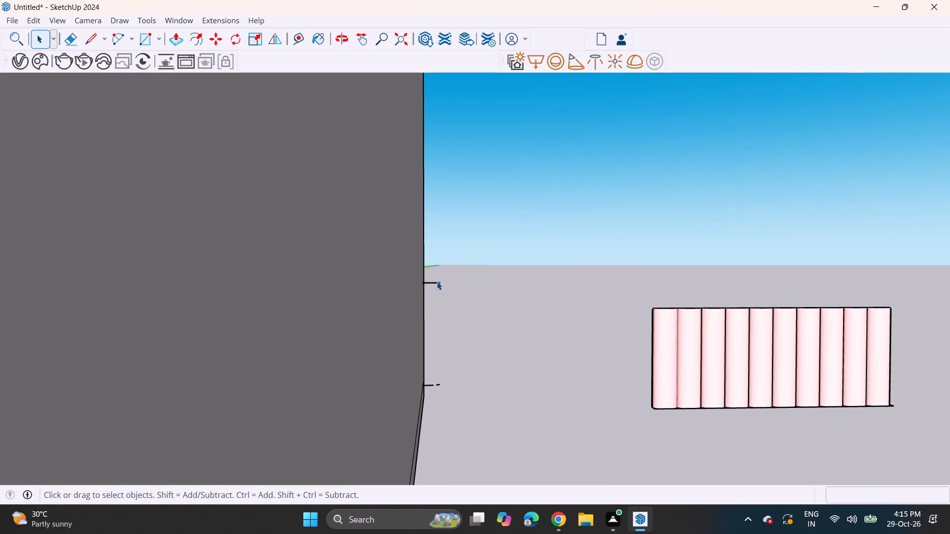
click(437, 281)
click(437, 284)
click(437, 284)
key(Delete)
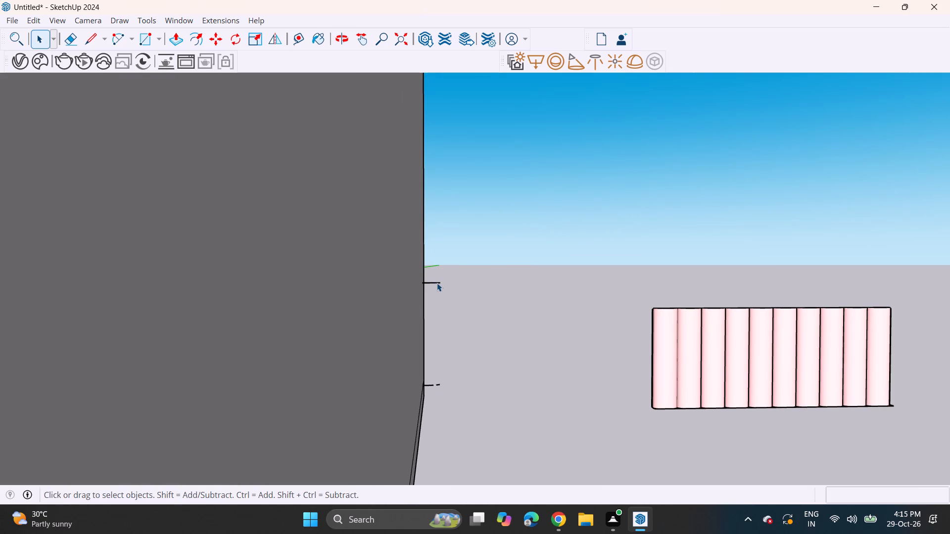
click(439, 284)
key(Delete)
click(437, 283)
key(Delete)
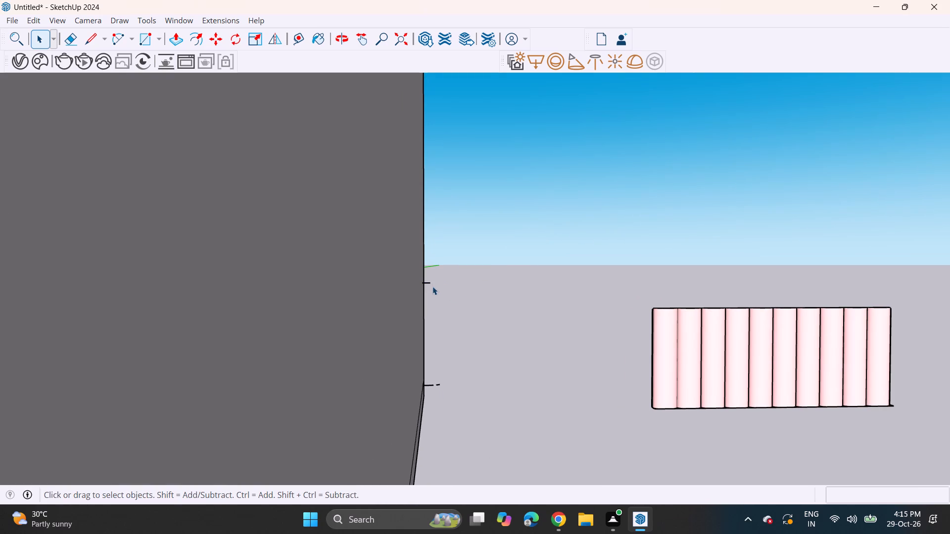
click(429, 282)
key(Delete)
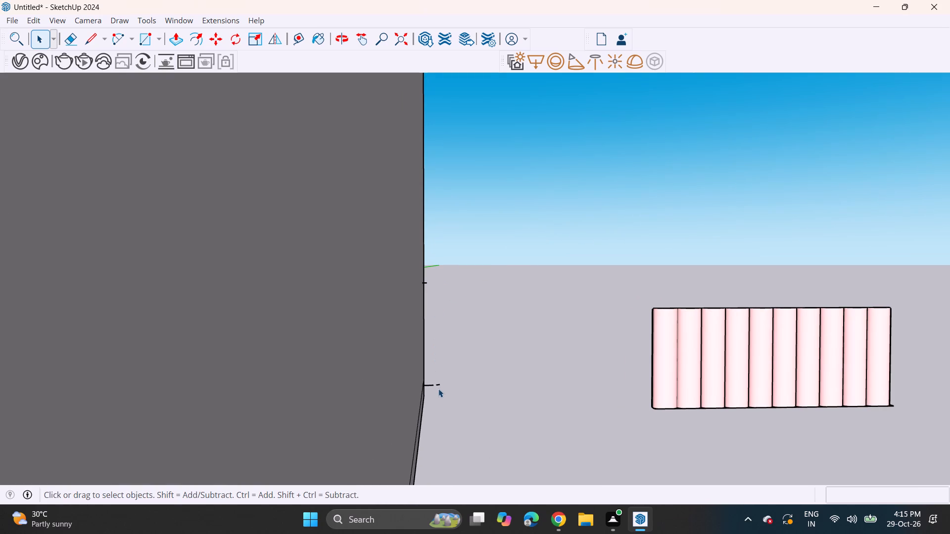
Delete the short leftover fragments of the headboard's lower edge just outside the side wall.
click(439, 387)
click(438, 384)
click(438, 384)
key(Delete)
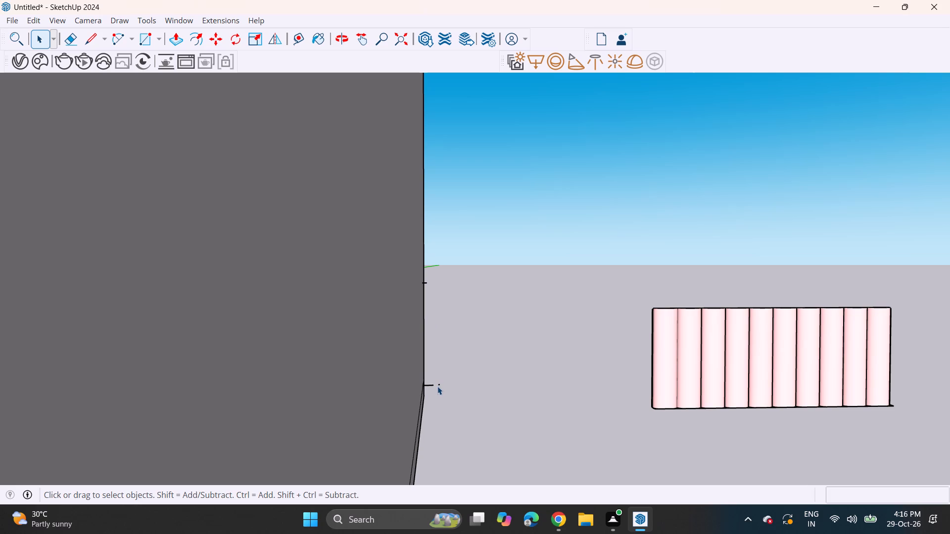
click(439, 387)
click(438, 383)
key(Delete)
click(429, 383)
key(Delete)
Explode the loose headboard copy standing outside the room.
scroll(432, 385, down, 12)
scroll(432, 385, up, 1)
scroll(438, 388, down, 3)
scroll(501, 393, up, 1)
click(588, 387)
right_click(588, 387)
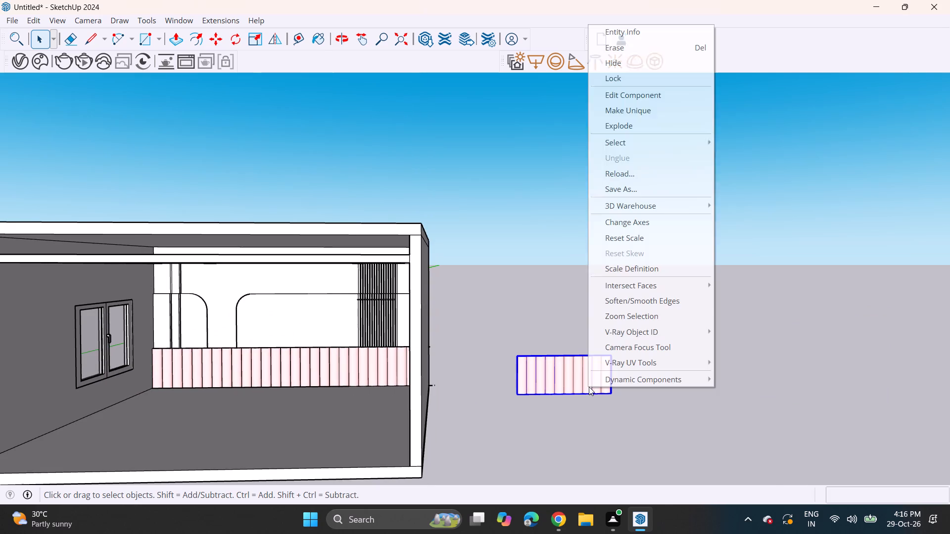
click(635, 127)
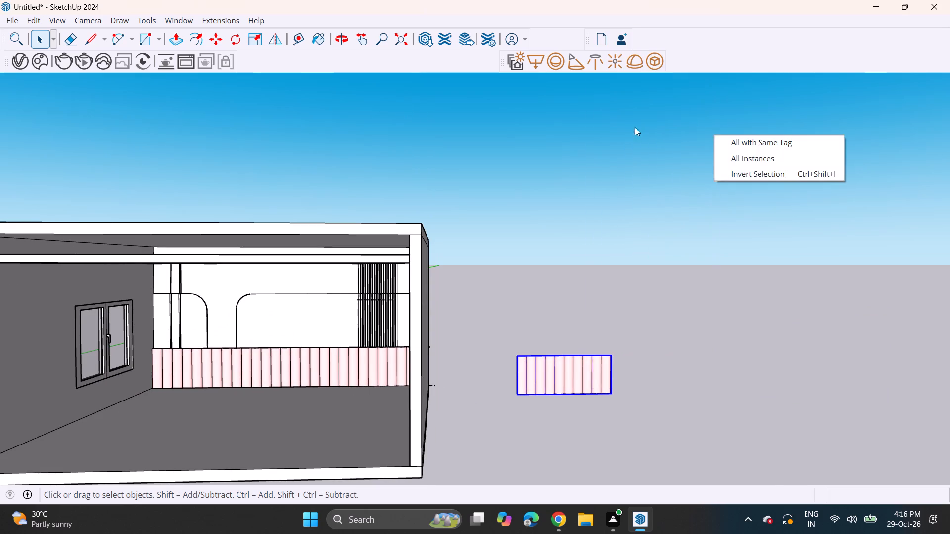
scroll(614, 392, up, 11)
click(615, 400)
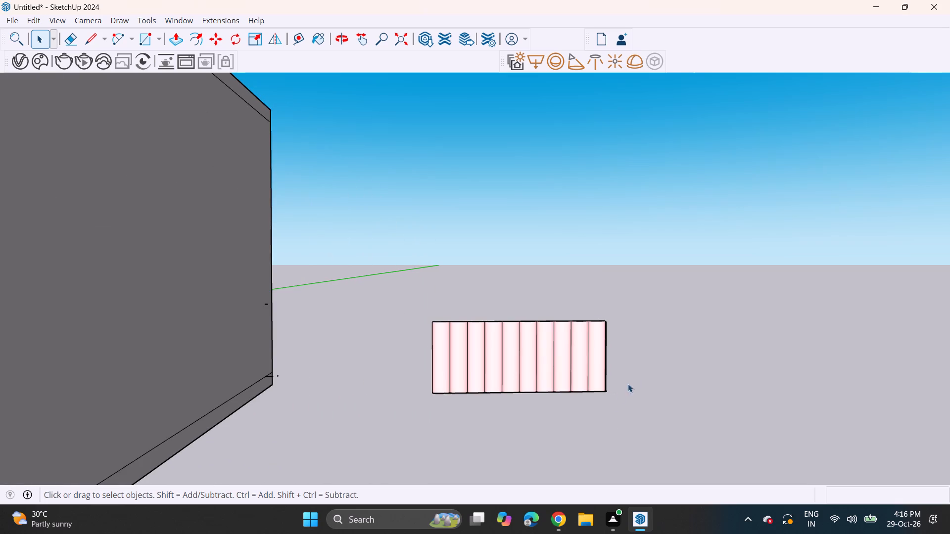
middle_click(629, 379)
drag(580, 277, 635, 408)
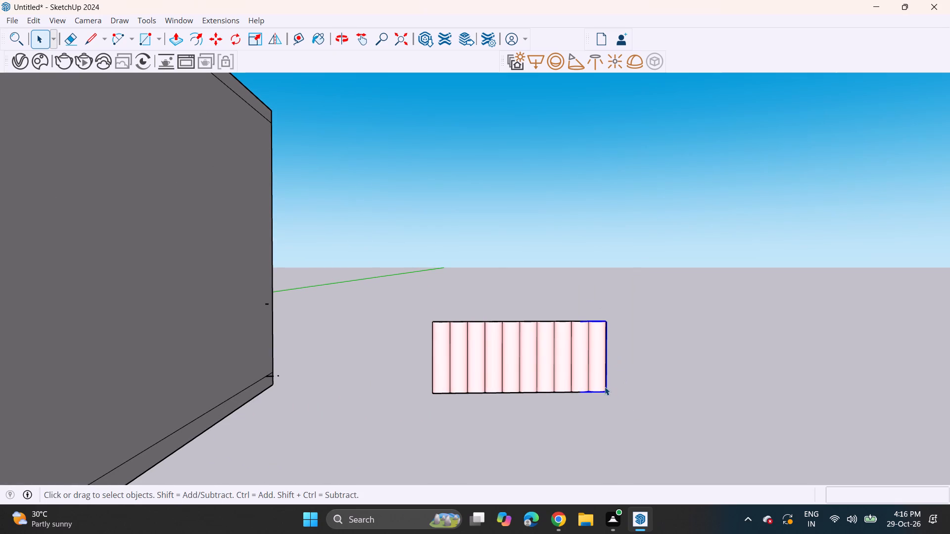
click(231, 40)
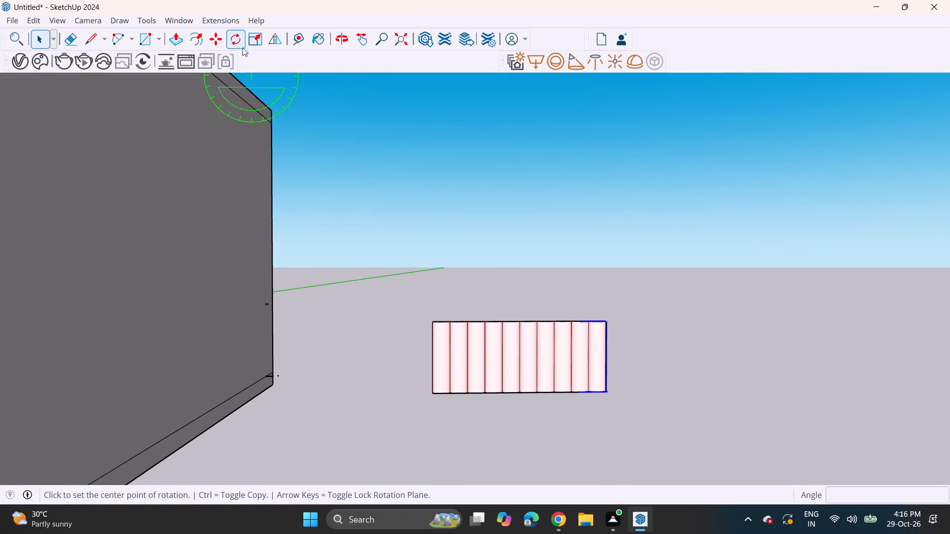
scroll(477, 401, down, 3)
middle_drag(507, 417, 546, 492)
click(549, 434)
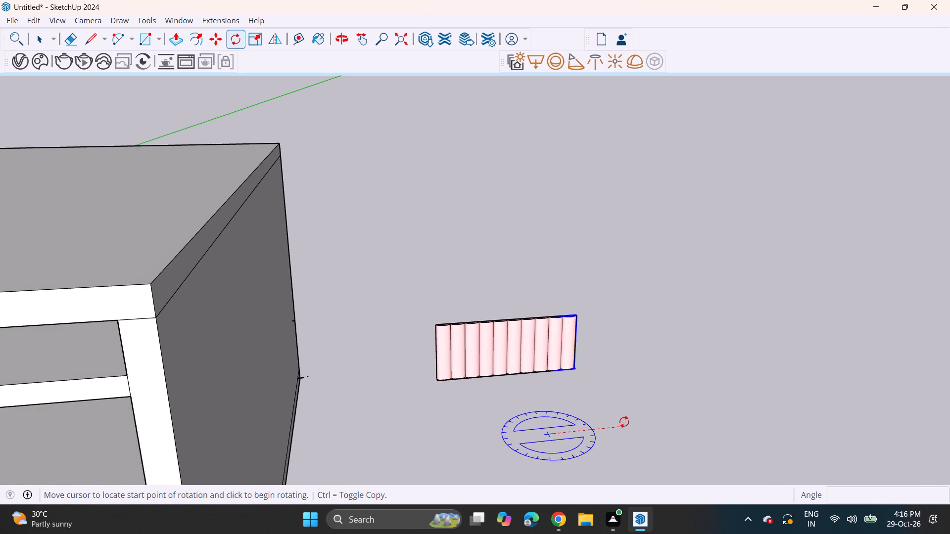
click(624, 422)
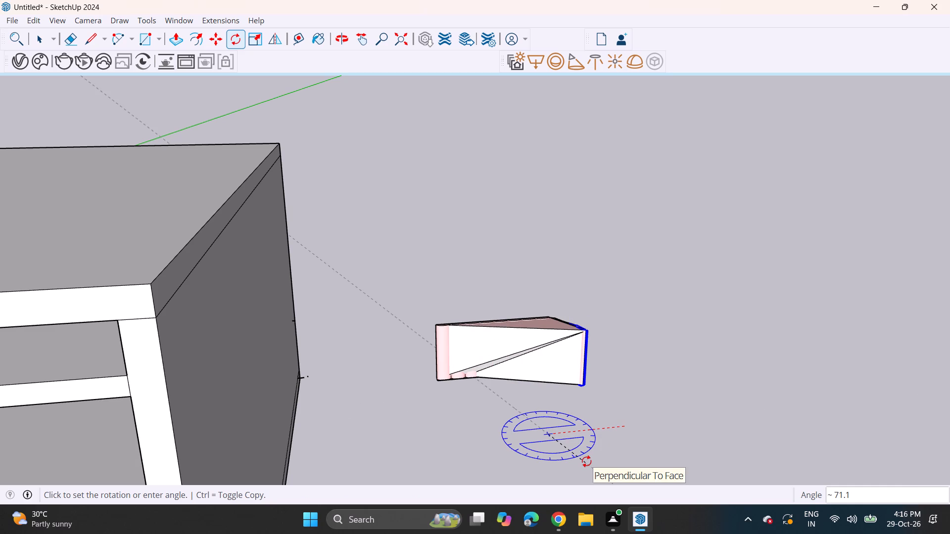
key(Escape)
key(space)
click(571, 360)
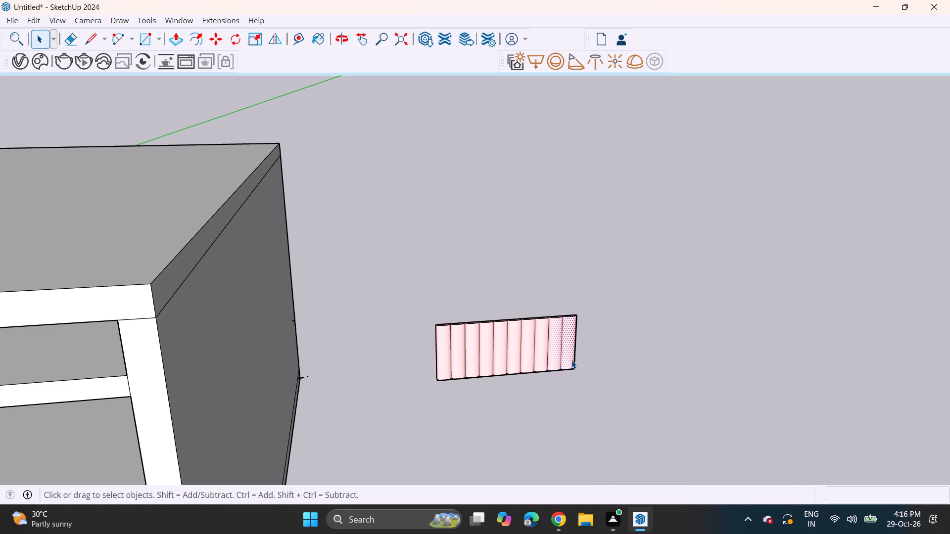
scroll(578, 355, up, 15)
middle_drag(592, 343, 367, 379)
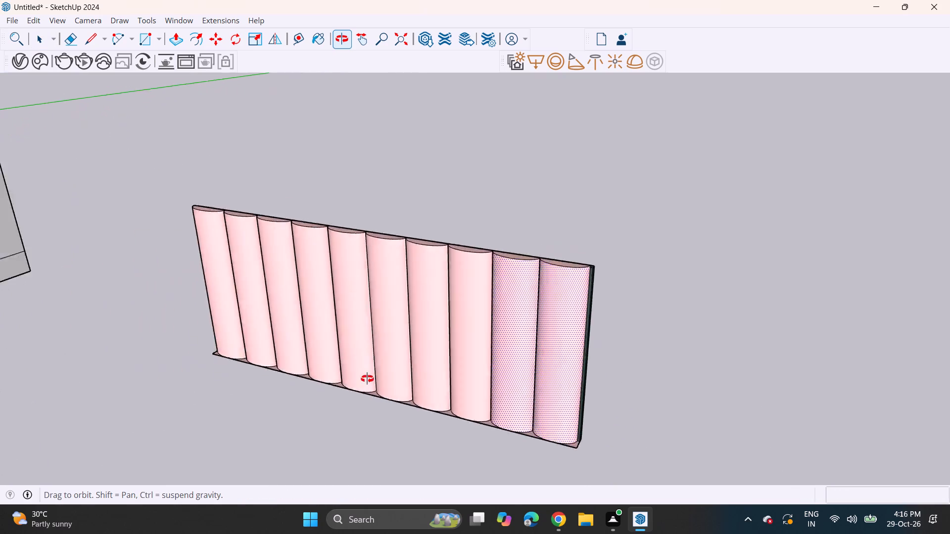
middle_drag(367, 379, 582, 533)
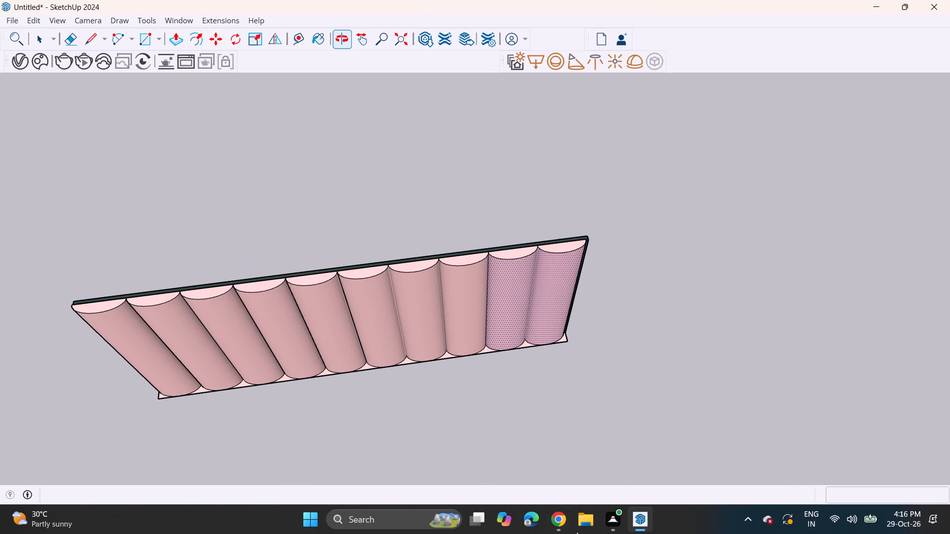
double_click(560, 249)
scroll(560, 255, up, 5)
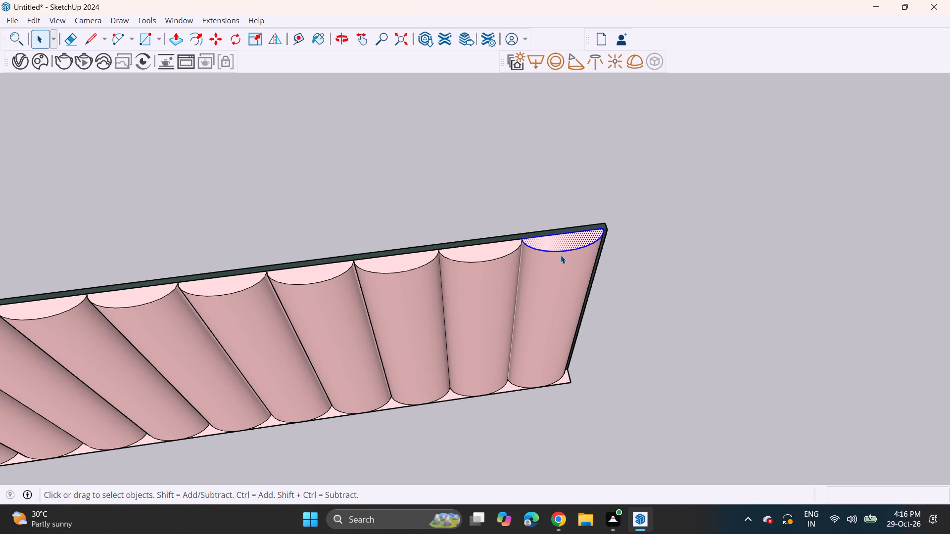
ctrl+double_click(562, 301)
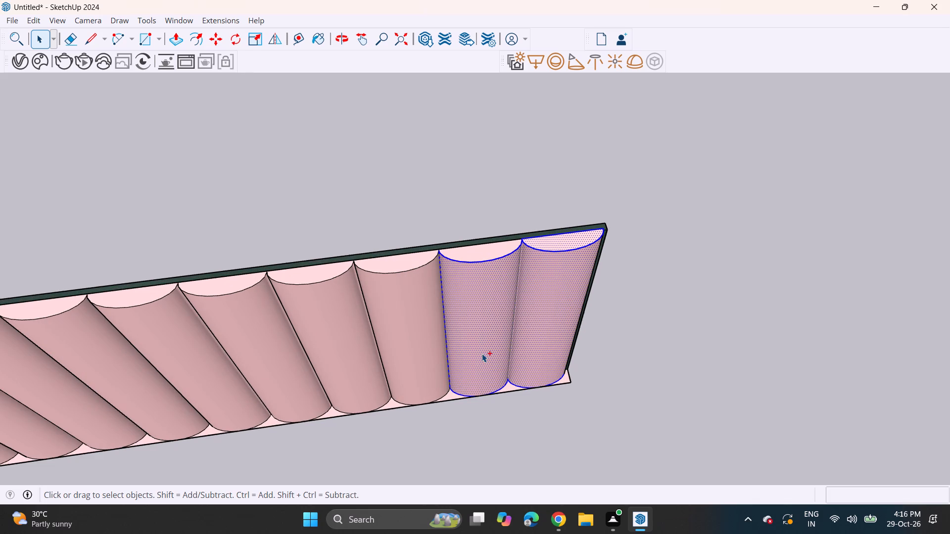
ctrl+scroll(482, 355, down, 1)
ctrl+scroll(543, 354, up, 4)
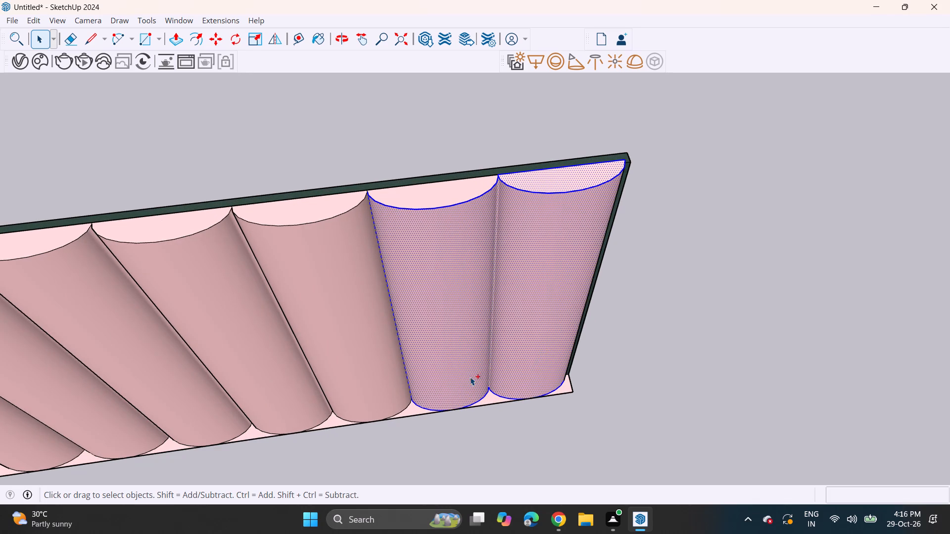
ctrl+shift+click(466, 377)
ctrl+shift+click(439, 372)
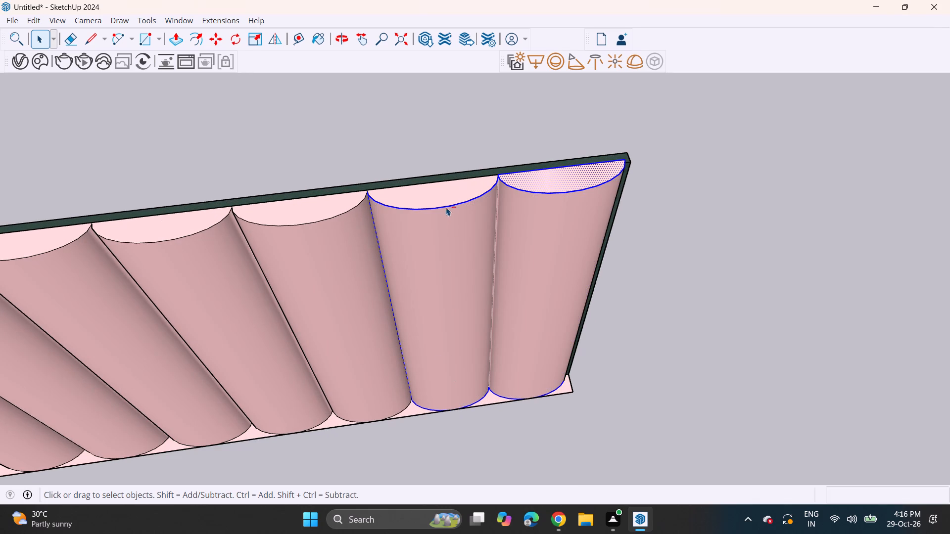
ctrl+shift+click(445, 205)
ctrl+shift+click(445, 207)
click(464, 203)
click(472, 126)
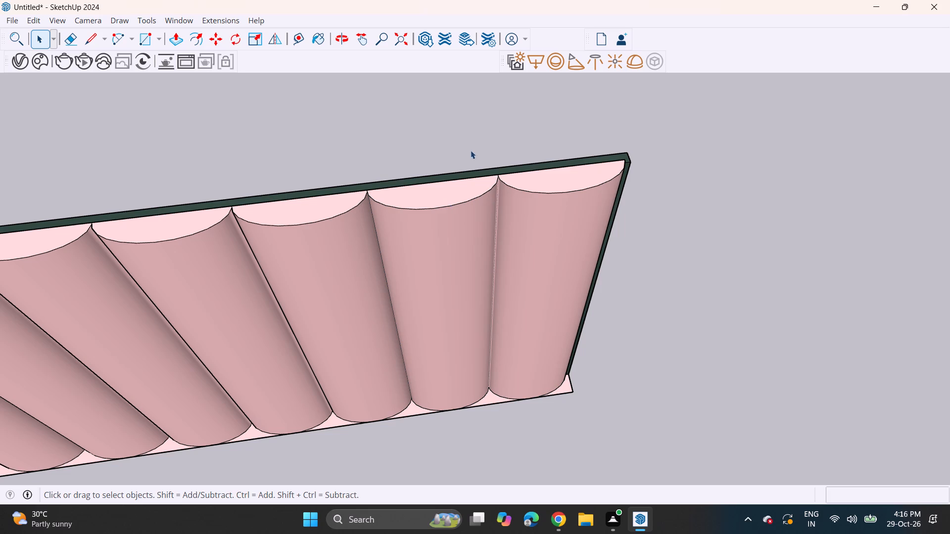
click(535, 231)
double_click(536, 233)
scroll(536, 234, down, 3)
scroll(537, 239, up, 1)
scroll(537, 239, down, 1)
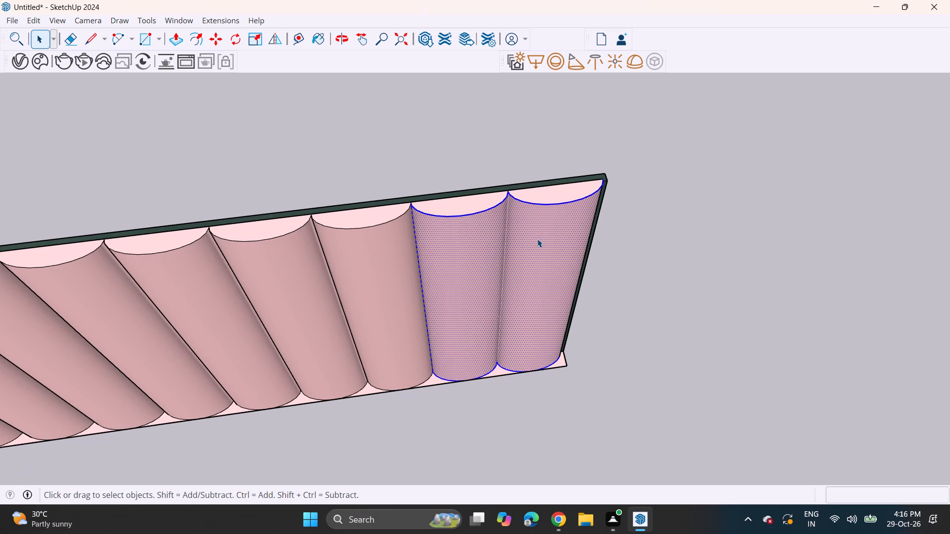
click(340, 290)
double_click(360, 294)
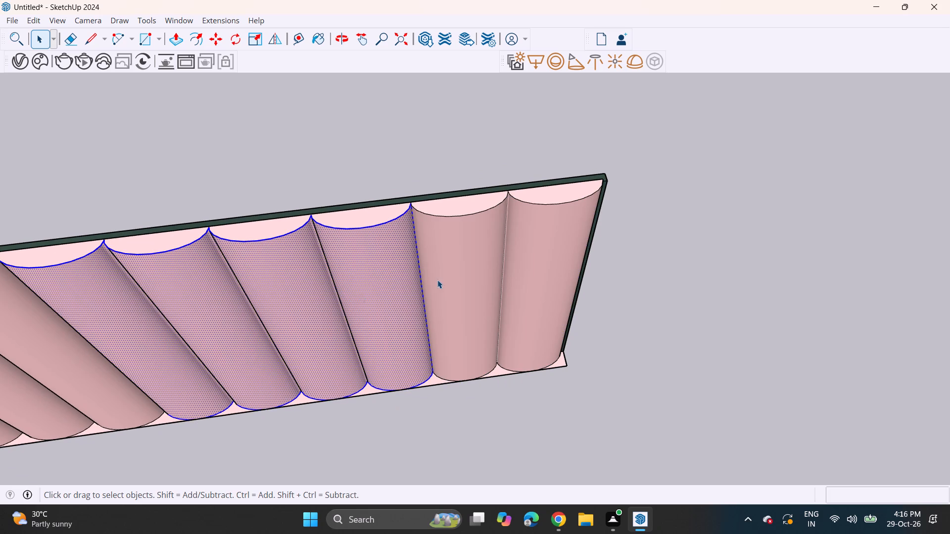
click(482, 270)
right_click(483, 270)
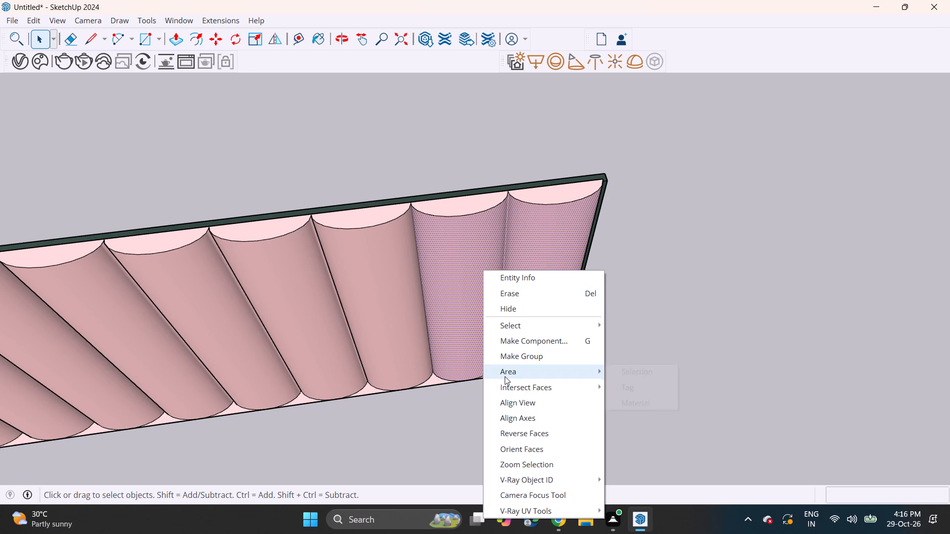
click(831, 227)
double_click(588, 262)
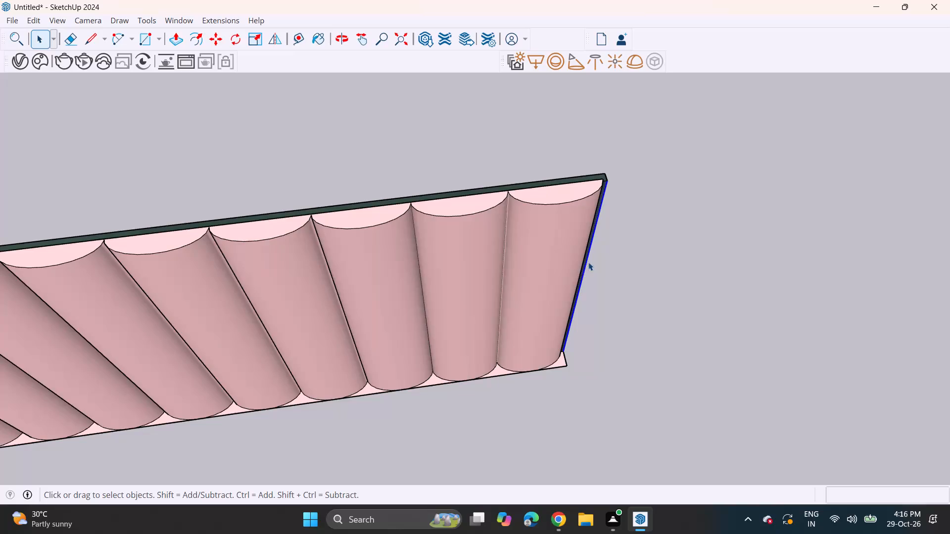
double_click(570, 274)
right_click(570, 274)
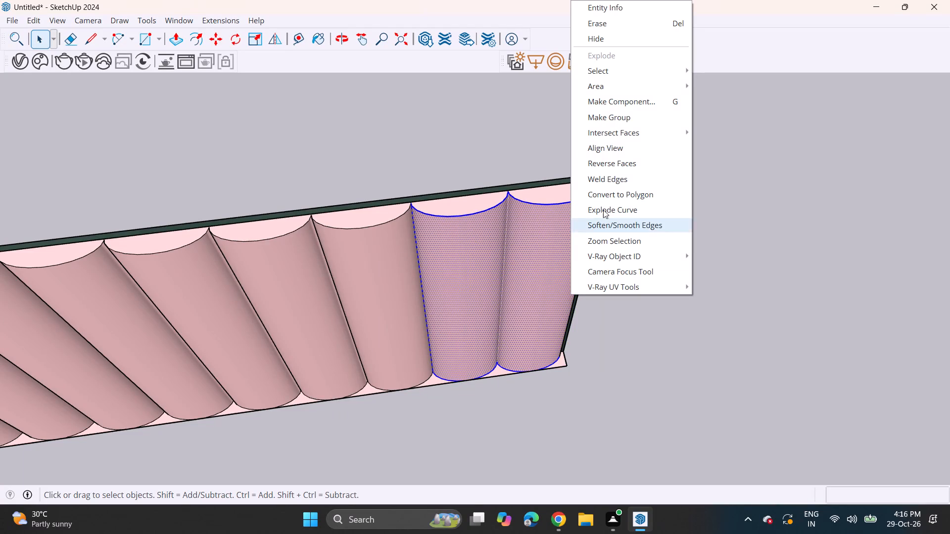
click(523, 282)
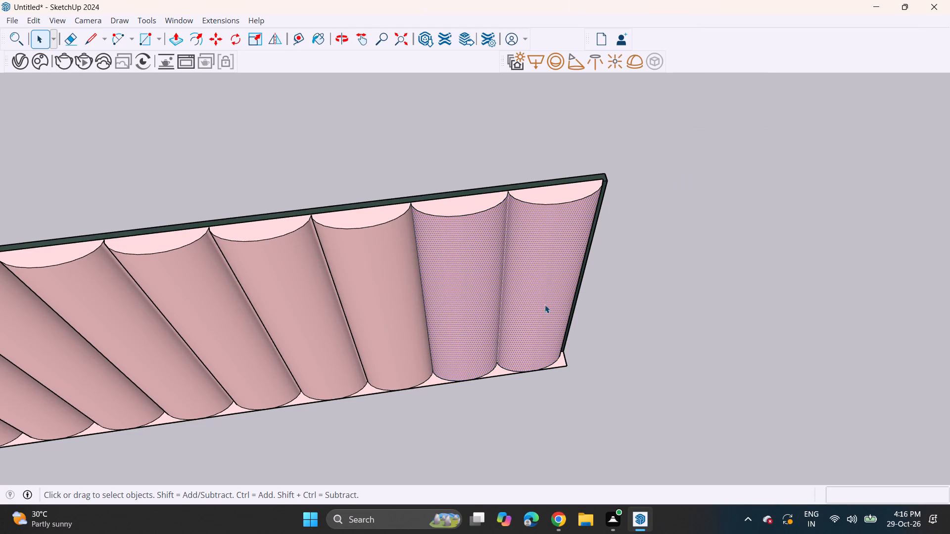
Copy the two rounded padded ribs at the end of the loose headboard to empty space about 4' 6" away.
click(541, 306)
double_click(541, 306)
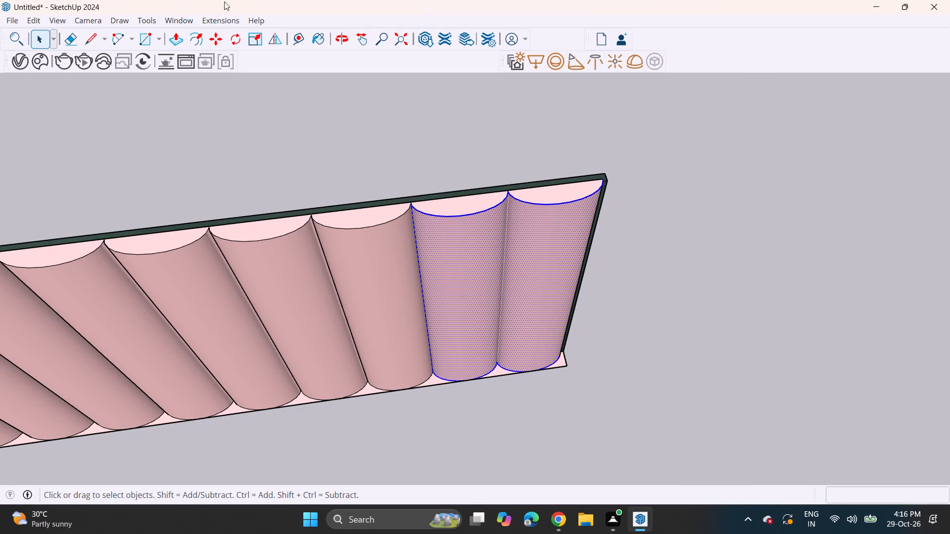
click(212, 41)
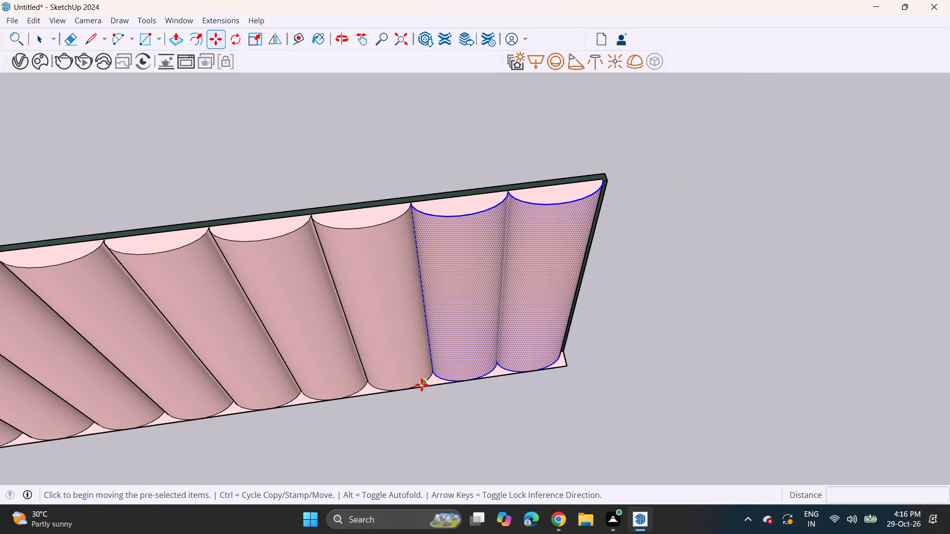
click(430, 374)
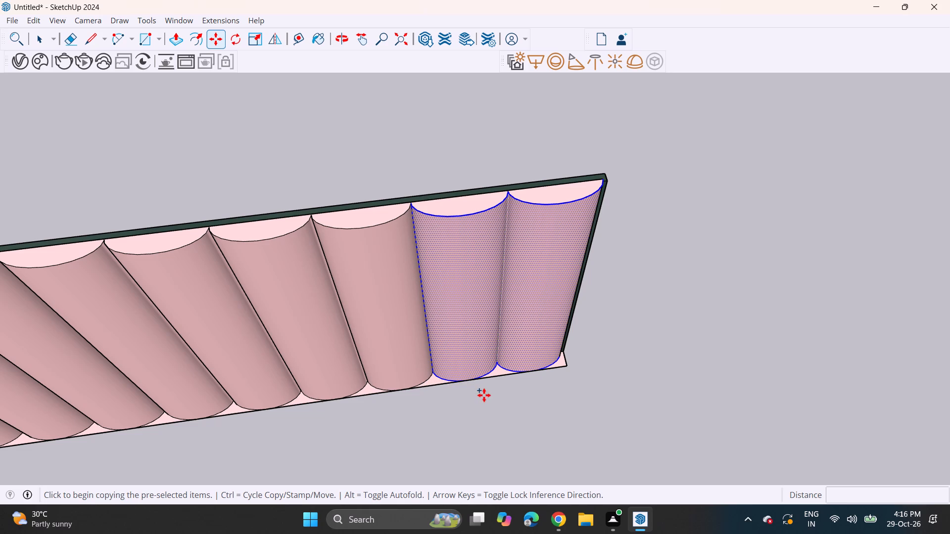
click(434, 380)
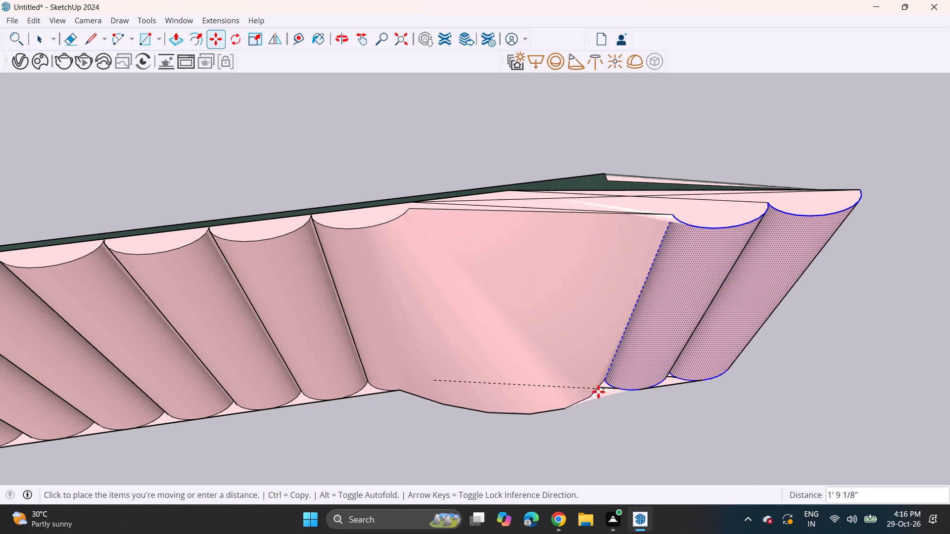
key(Escape)
click(435, 380)
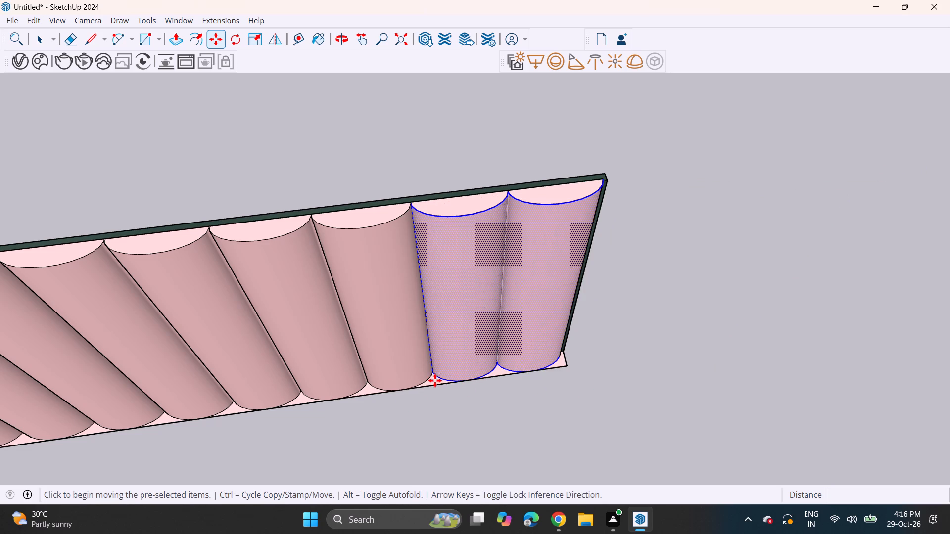
scroll(550, 390, down, 2)
scroll(550, 390, up, 3)
scroll(550, 390, down, 6)
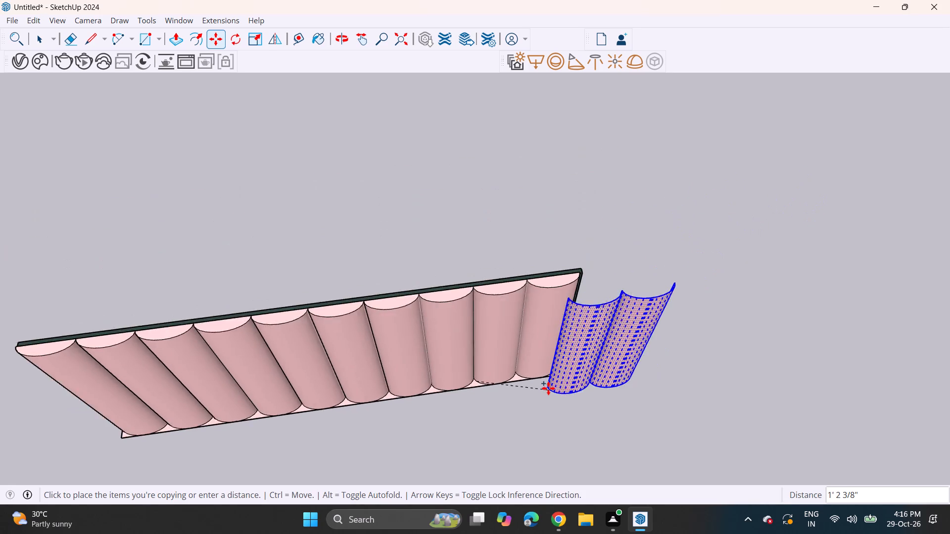
scroll(548, 388, down, 6)
shift+middle_drag(552, 393, 357, 201)
click(414, 314)
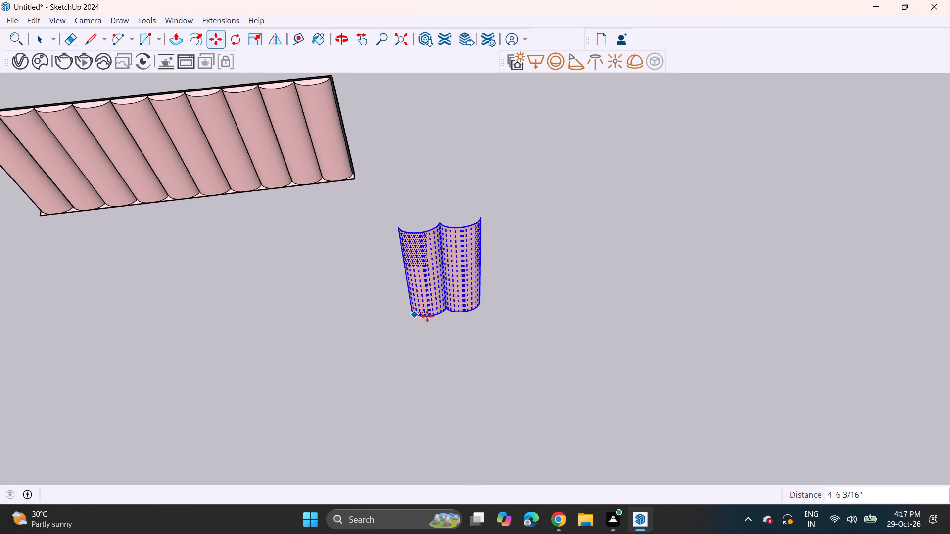
Make a group from all faces and edges of the copied pair of rounded ribs.
key(space)
click(467, 315)
click(450, 291)
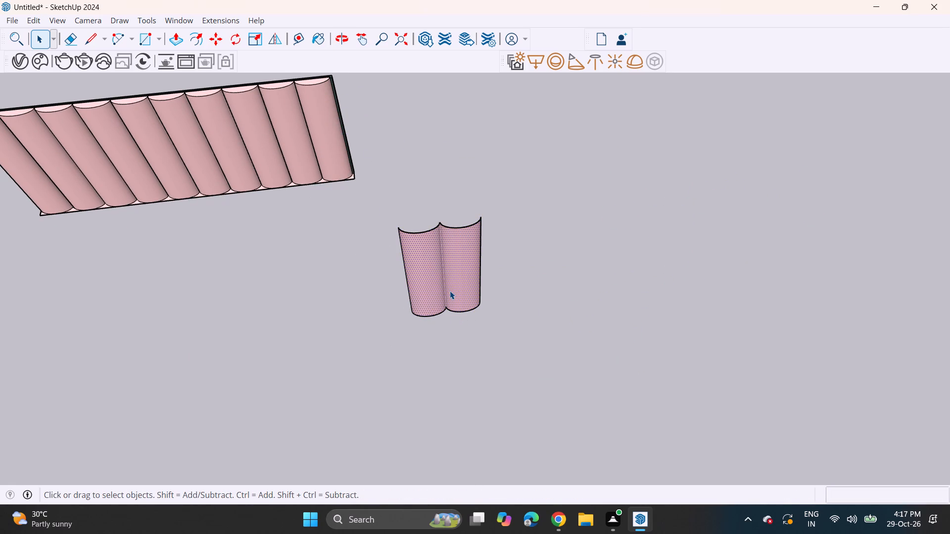
drag(348, 159, 355, 172)
drag(394, 229, 432, 264)
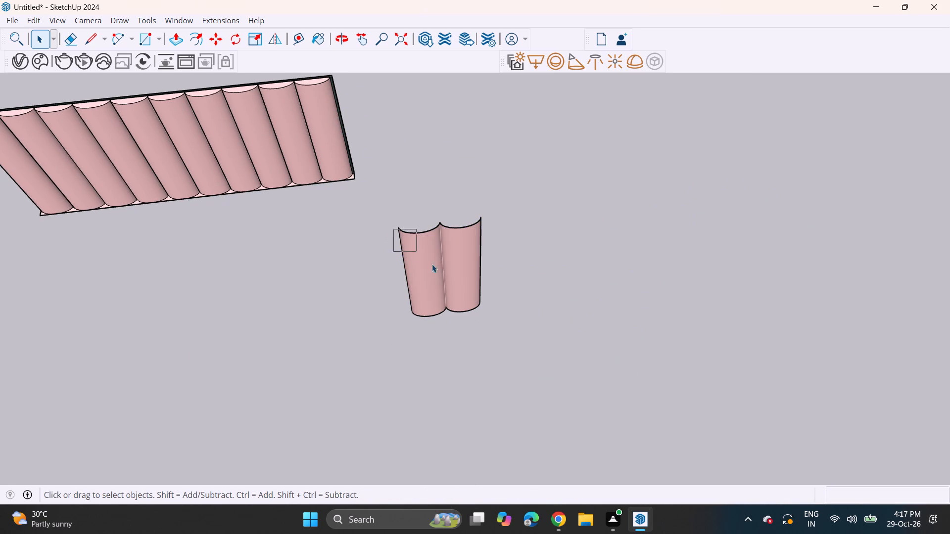
drag(432, 264, 484, 293)
drag(487, 297, 500, 305)
drag(369, 198, 495, 363)
right_click(428, 275)
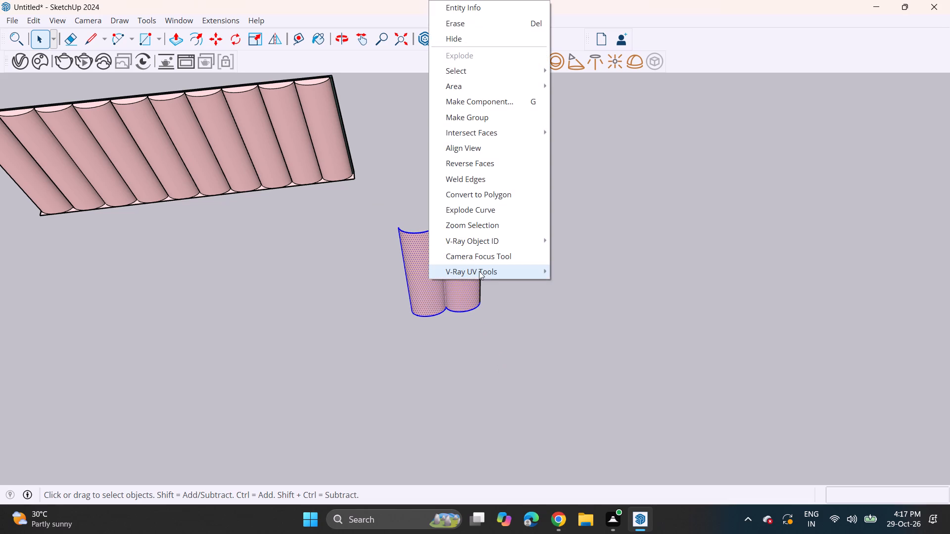
click(403, 282)
drag(388, 207, 525, 329)
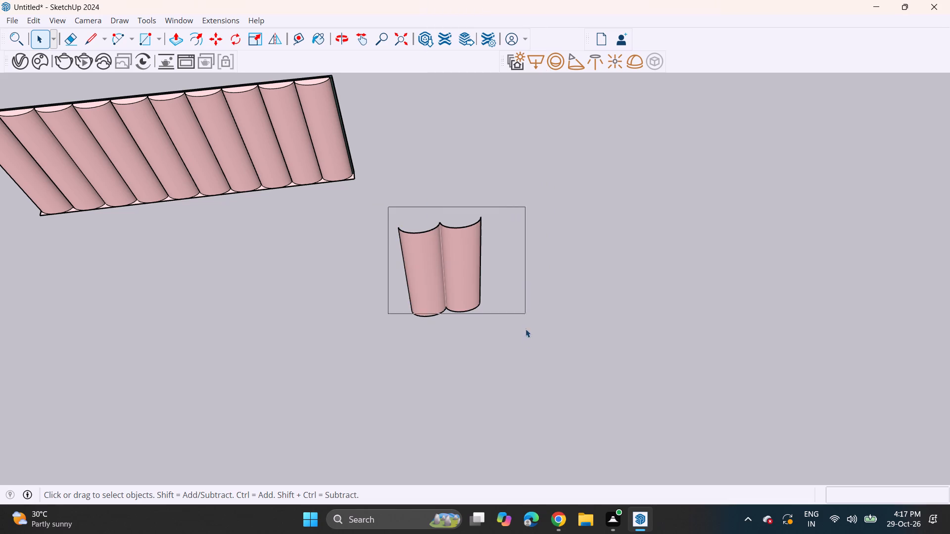
drag(525, 329, 520, 356)
middle_drag(491, 287, 461, 288)
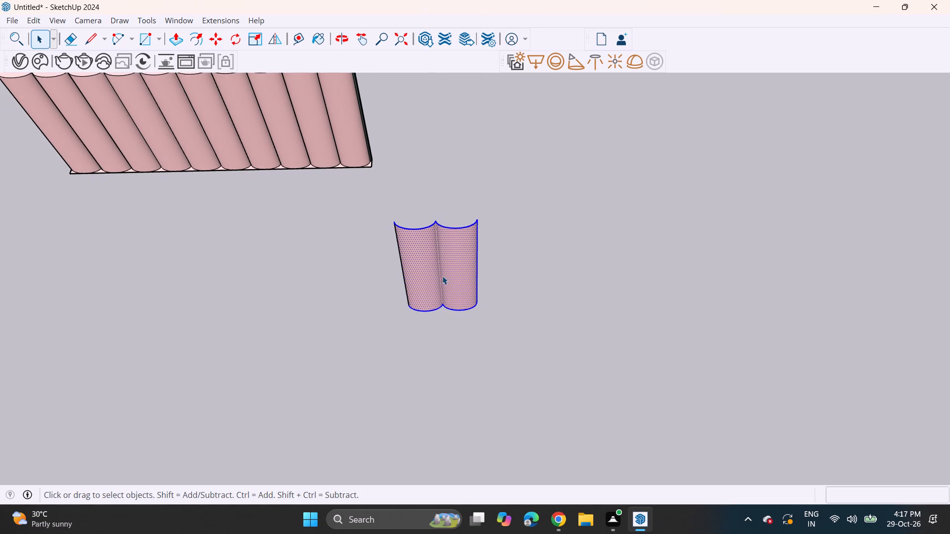
right_click(442, 275)
click(478, 123)
scroll(412, 277, down, 4)
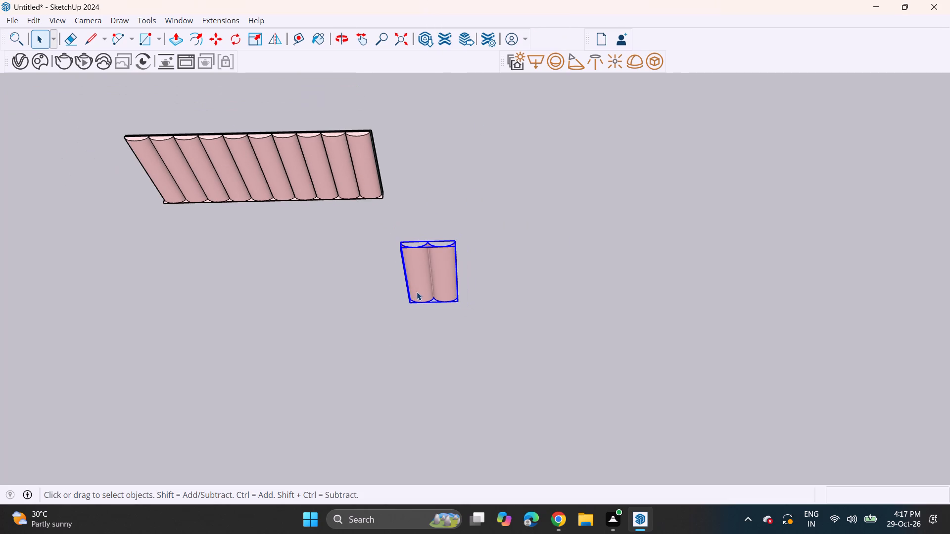
Rotate the grouped pair of ribs roughly a quarter turn about the vertical axis, beside the loose headboard.
click(233, 28)
click(235, 36)
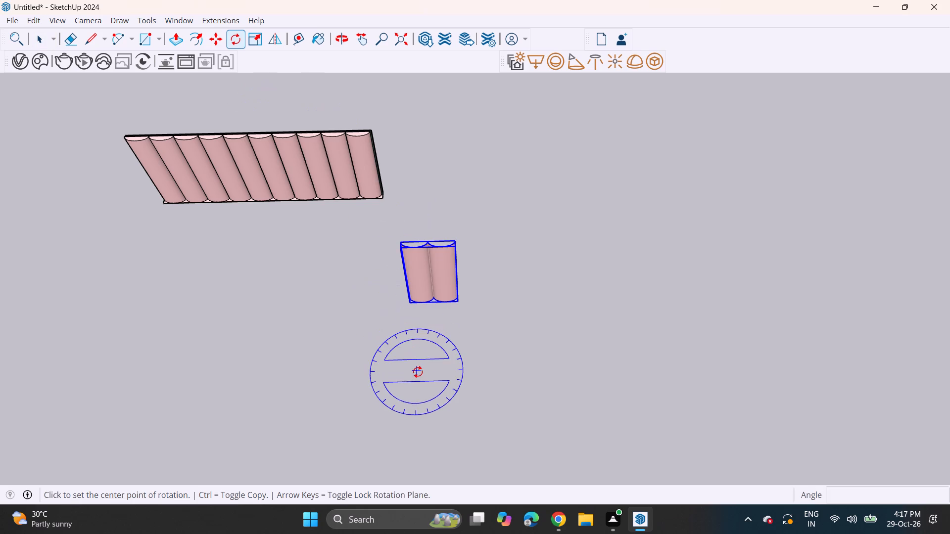
click(418, 372)
click(461, 374)
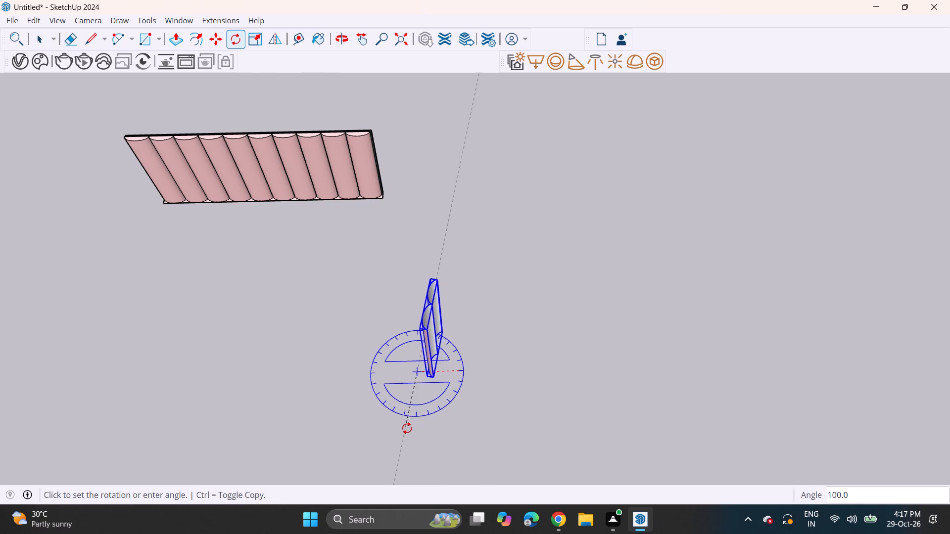
click(413, 430)
middle_drag(323, 422, 534, 284)
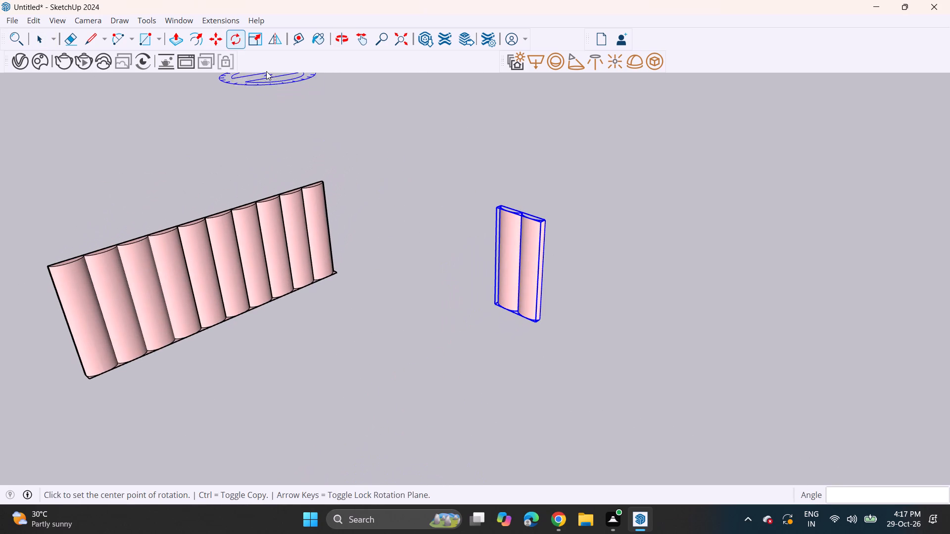
Move the grouped pair of ribs about 16' 9" into the room, against the side wall at the headboard's corner.
click(211, 45)
click(538, 321)
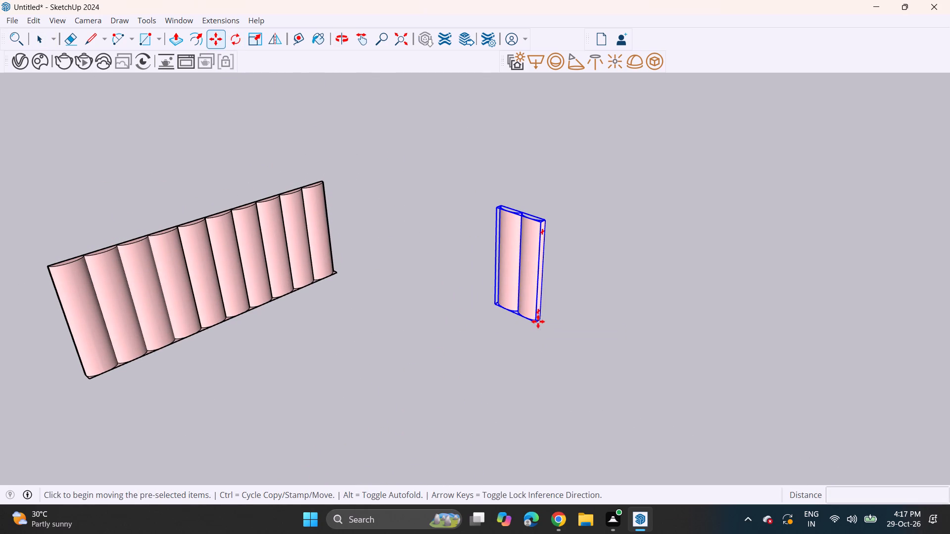
shift+middle_drag(314, 439, 760, 91)
shift+scroll(288, 158, up, 1)
shift+middle_drag(291, 162, 565, 331)
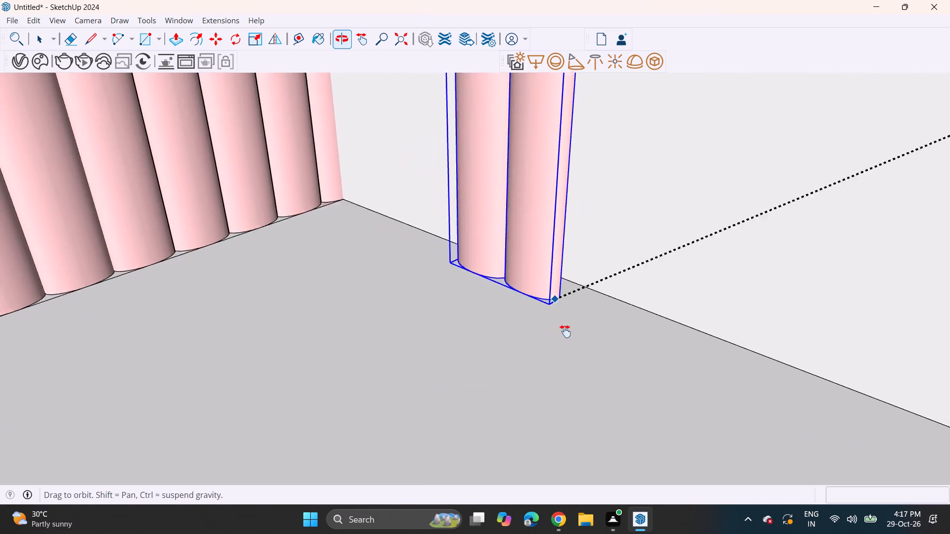
shift+middle_drag(565, 331, 621, 438)
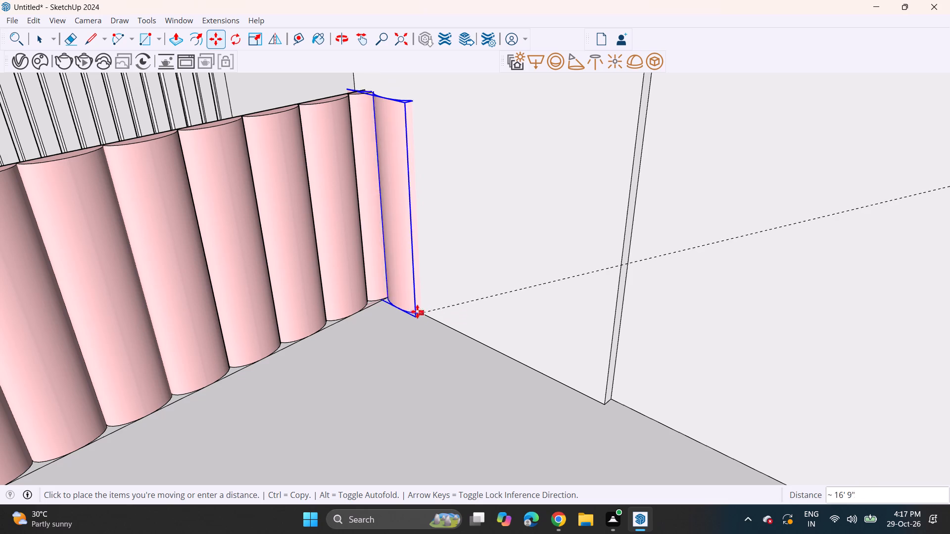
click(422, 311)
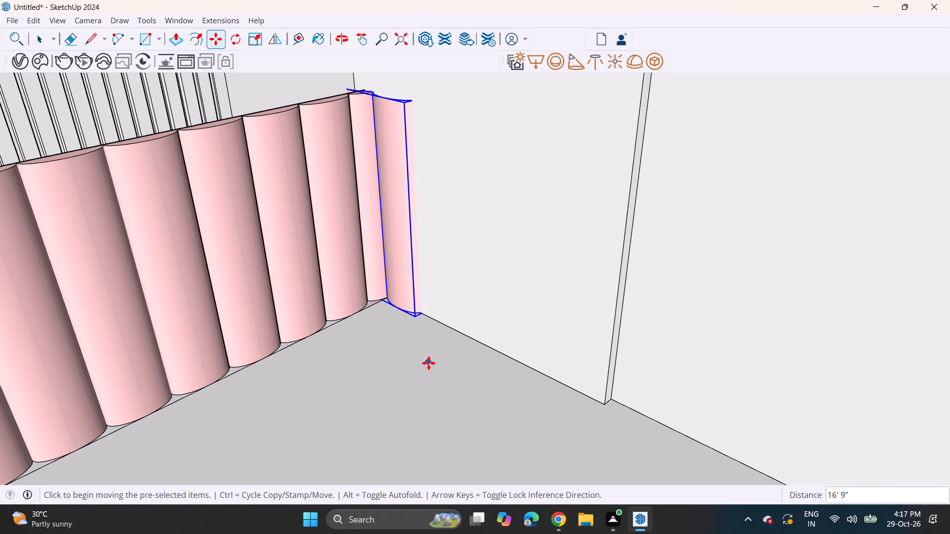
key(space)
click(401, 398)
Shift the grouped ribs about 5/8" out of the side wall so their backing sits against it.
middle_drag(377, 427, 358, 370)
scroll(347, 349, down, 2)
scroll(347, 351, up, 3)
scroll(348, 354, down, 2)
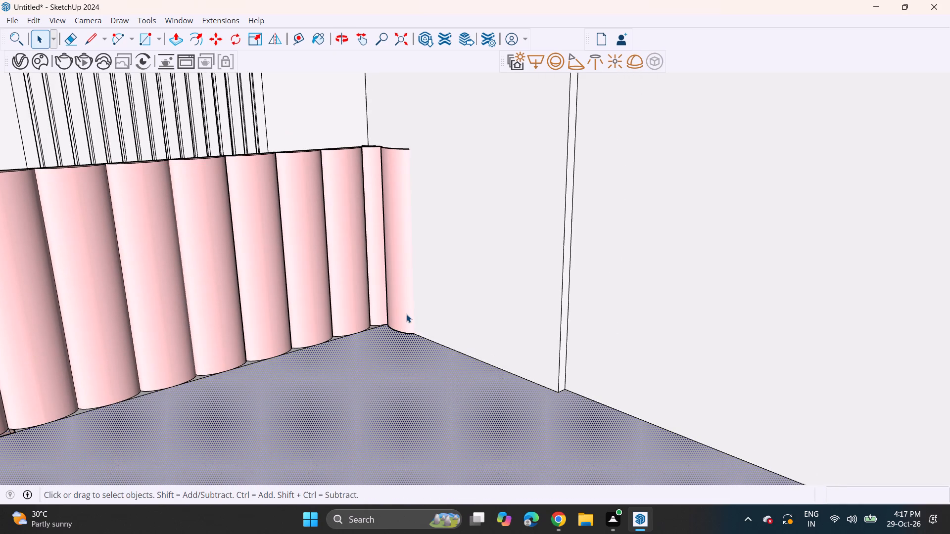
scroll(406, 312, up, 4)
click(405, 323)
middle_drag(433, 347, 414, 376)
shift+middle_drag(401, 271, 440, 325)
click(219, 43)
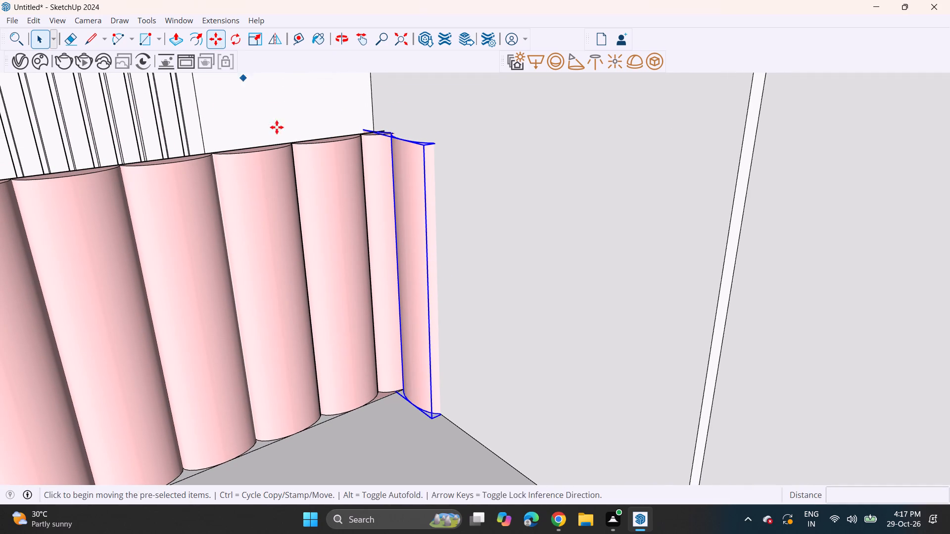
click(452, 408)
click(447, 409)
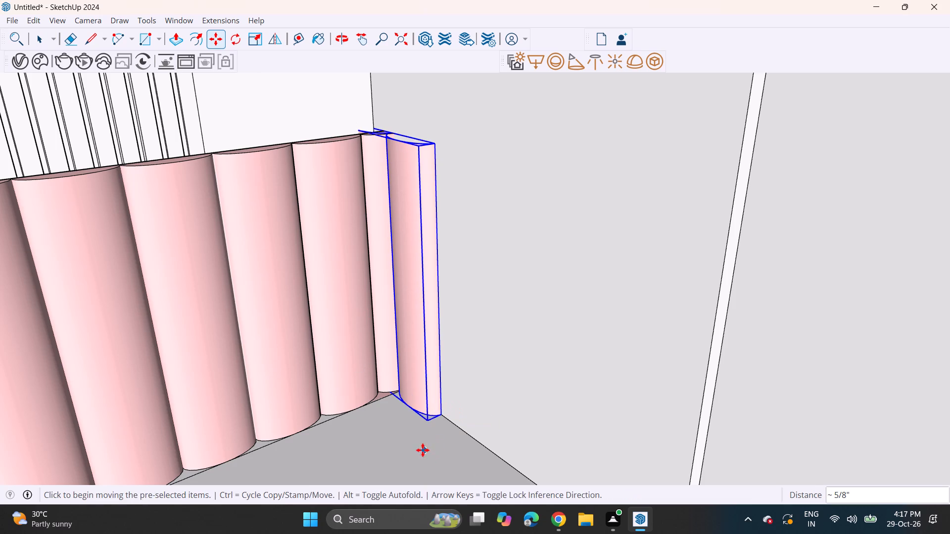
key(space)
click(411, 443)
Examine the full headboard wall and how the turned ribs meet it at the corner.
middle_drag(402, 459, 402, 393)
scroll(402, 369, down, 11)
shift+middle_drag(380, 399, 382, 399)
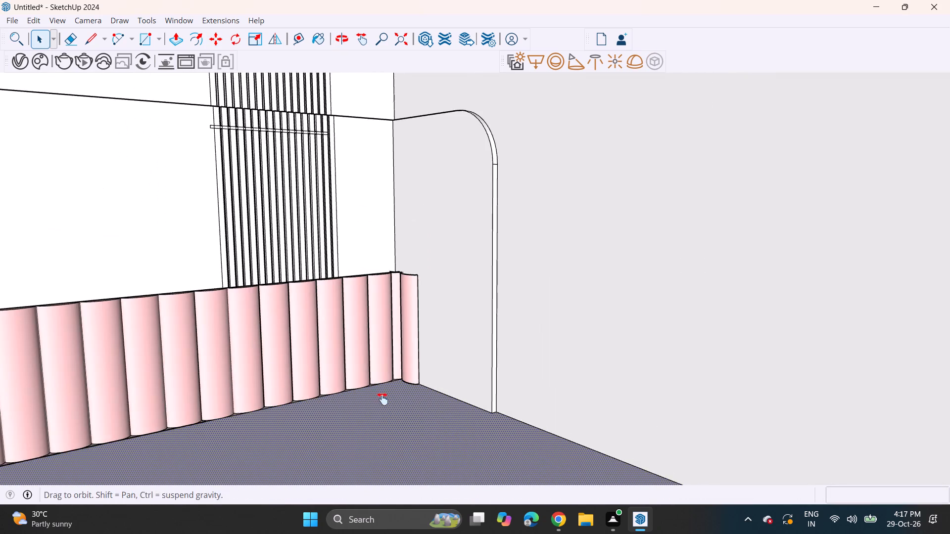
shift+middle_drag(382, 399, 500, 382)
middle_drag(503, 384, 375, 379)
scroll(353, 377, down, 1)
middle_drag(353, 377, 483, 358)
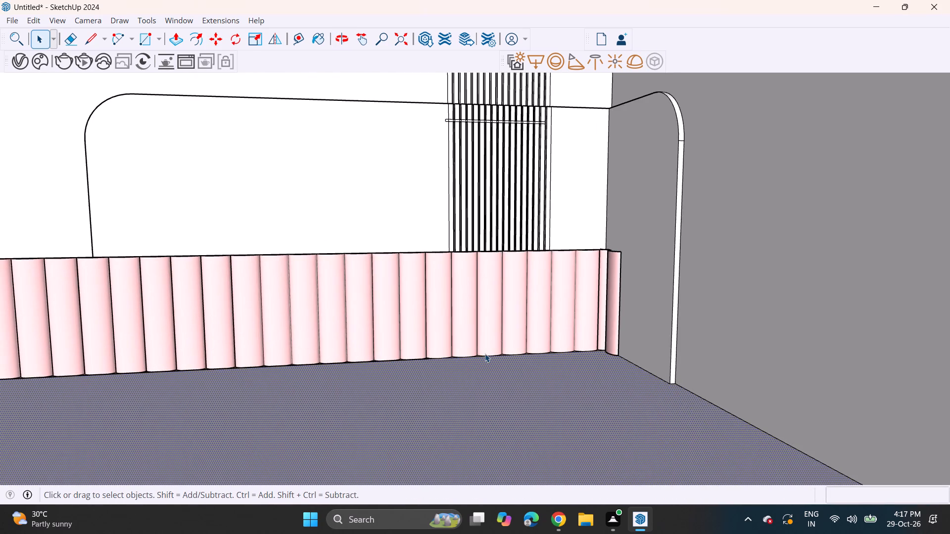
scroll(485, 354, down, 3)
scroll(482, 357, up, 1)
middle_drag(417, 361, 573, 348)
scroll(573, 348, down, 3)
middle_drag(581, 353, 553, 353)
shift+middle_drag(498, 347, 458, 359)
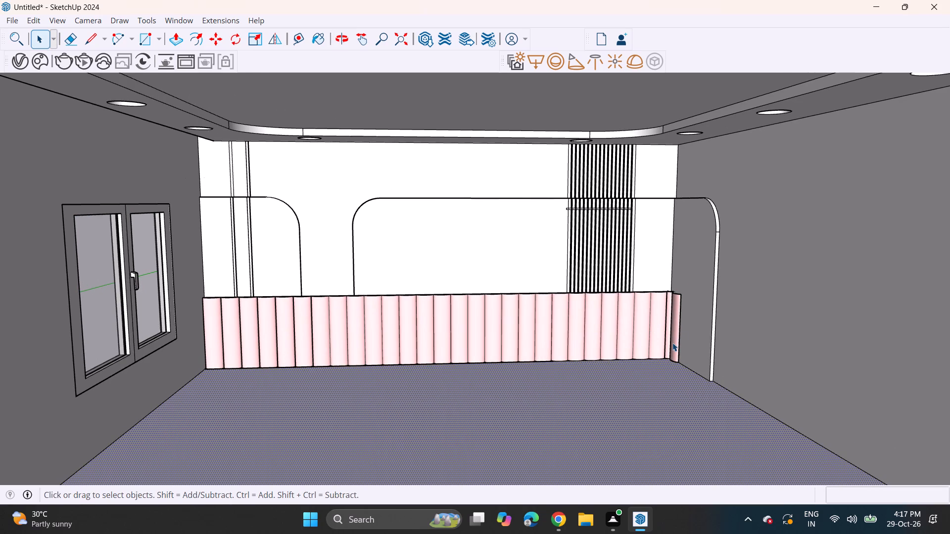
Slide the turned ribs 7 11/16" along the side wall so they start at the headboard's end.
scroll(681, 345, up, 10)
shift+middle_drag(664, 345, 692, 368)
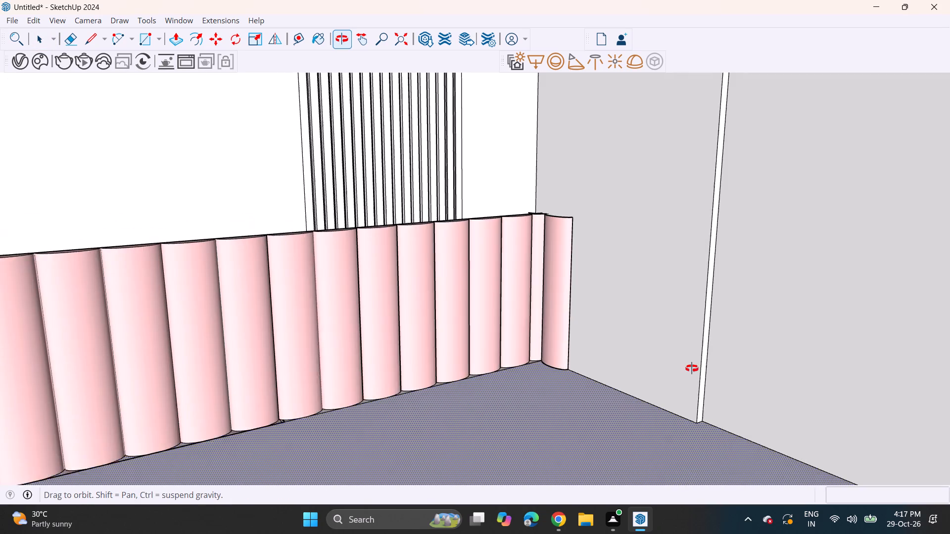
shift+middle_drag(692, 368, 694, 378)
click(569, 320)
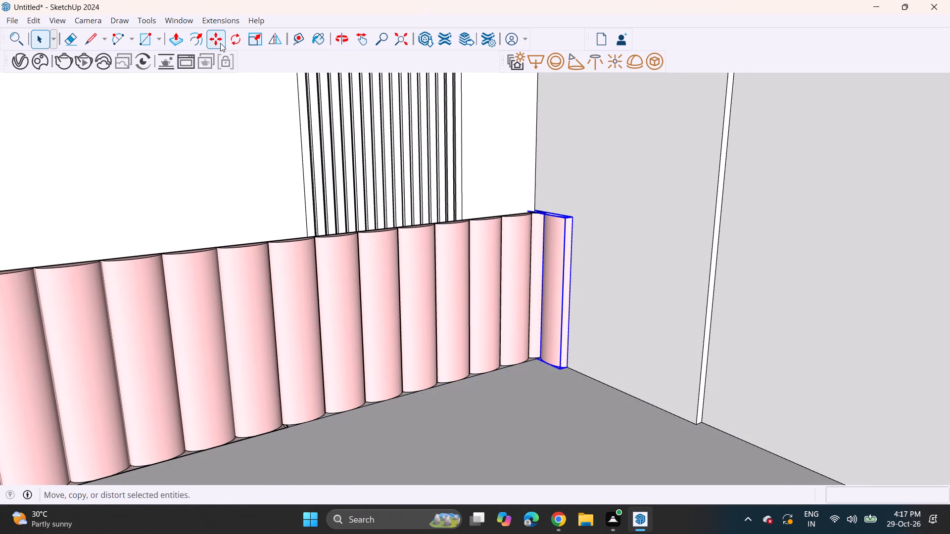
click(220, 43)
click(569, 369)
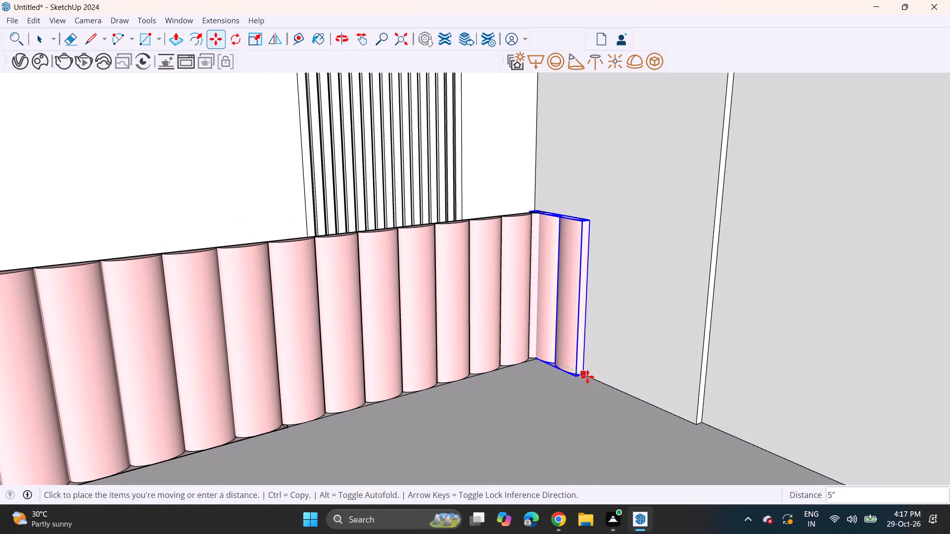
click(592, 377)
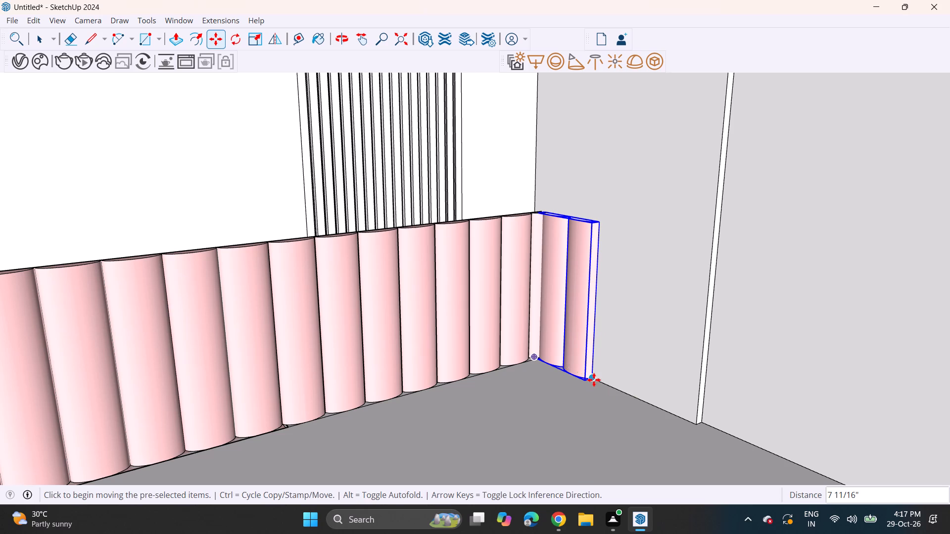
Copy the turned pair of ribs from the side wall to open floor in the middle of the room.
click(594, 380)
scroll(498, 439, down, 4)
shift+middle_drag(493, 445, 620, 271)
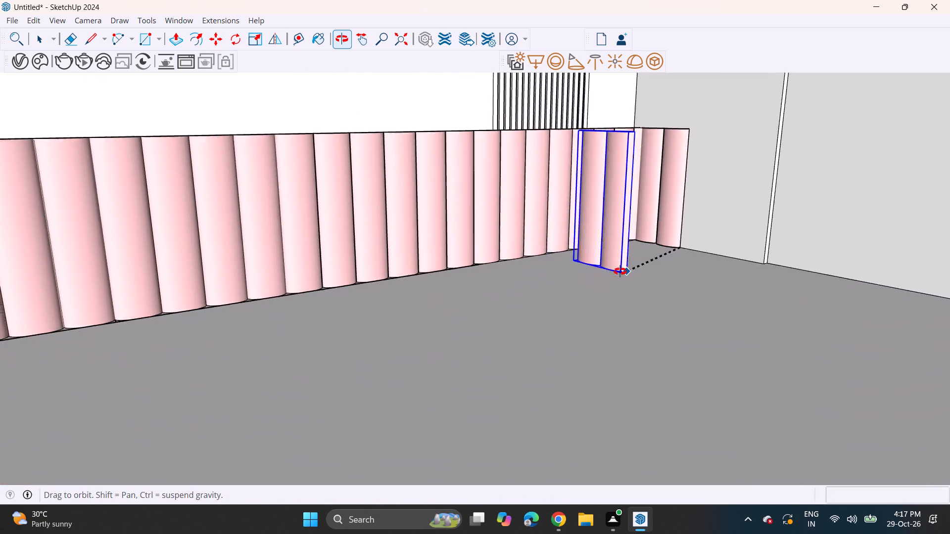
shift+middle_drag(620, 271, 458, 277)
scroll(415, 299, down, 4)
shift+middle_drag(308, 344, 538, 304)
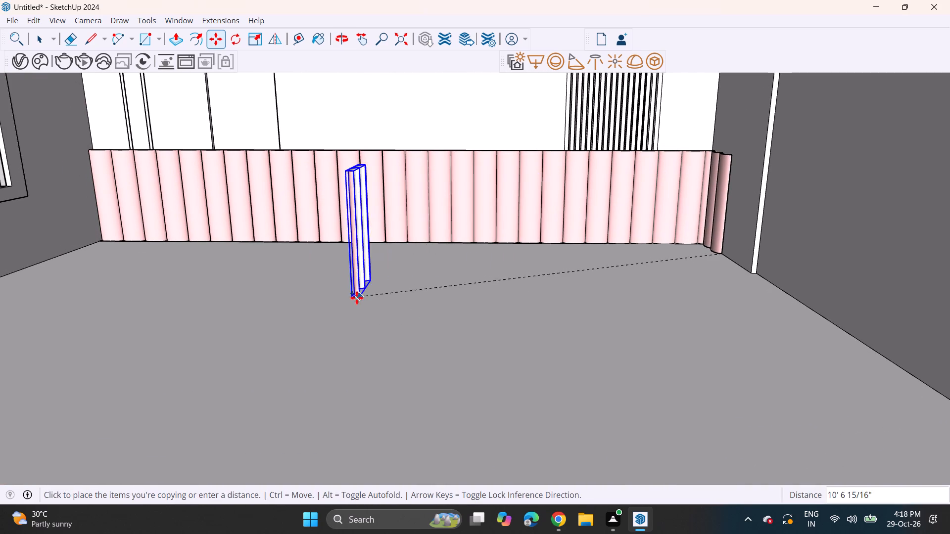
click(372, 274)
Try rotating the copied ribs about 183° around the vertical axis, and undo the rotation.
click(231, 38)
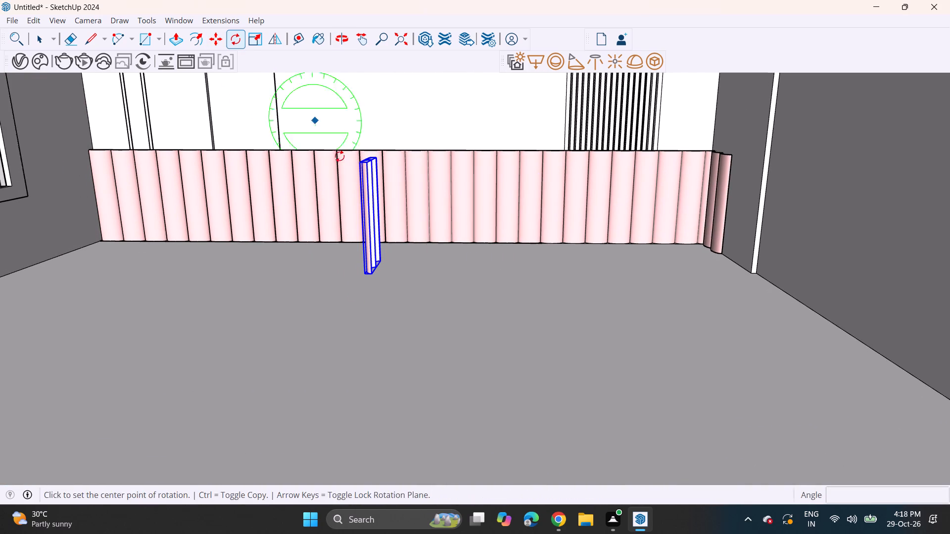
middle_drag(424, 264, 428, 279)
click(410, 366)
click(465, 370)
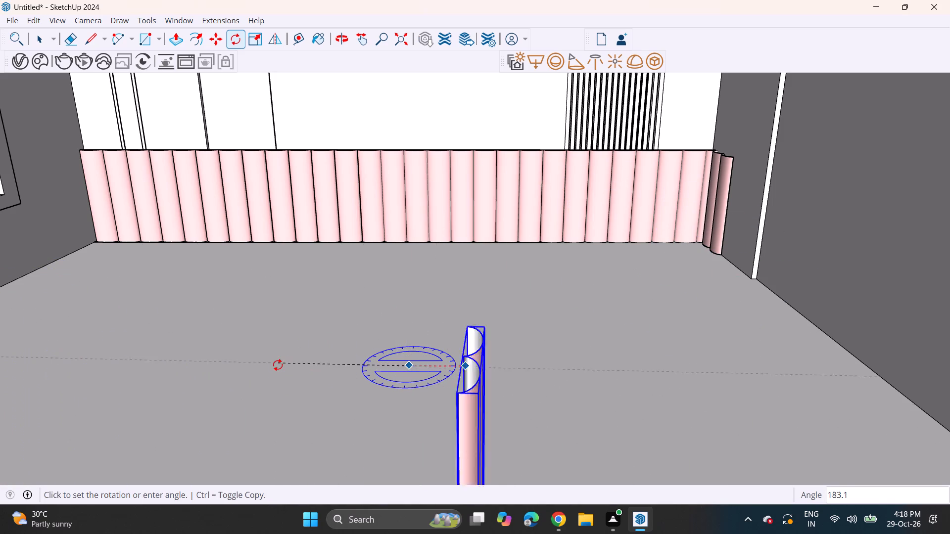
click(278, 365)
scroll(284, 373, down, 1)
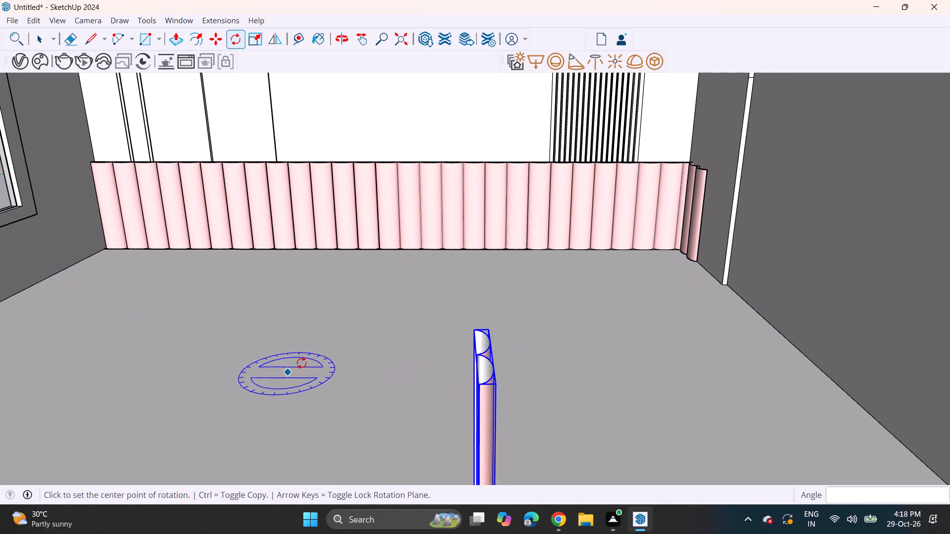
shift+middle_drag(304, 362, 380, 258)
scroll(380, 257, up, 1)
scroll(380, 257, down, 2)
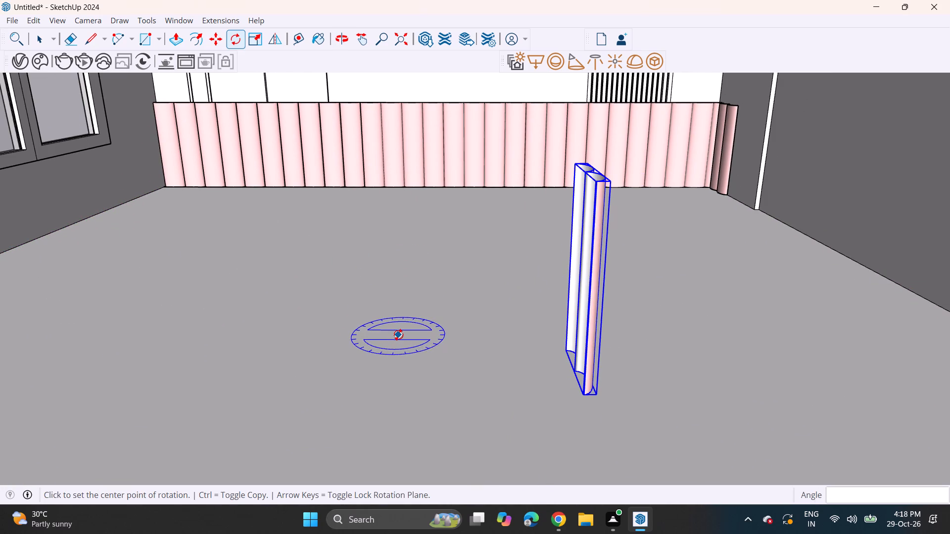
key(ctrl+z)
Rotate the copied pair of ribs exactly 180° around the vertical axis.
click(392, 298)
click(447, 302)
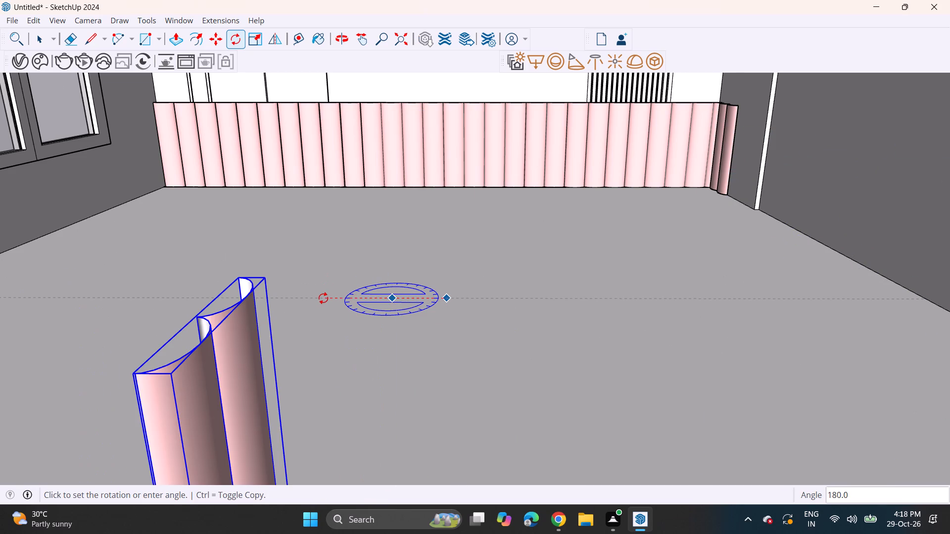
click(323, 298)
scroll(325, 298, down, 2)
scroll(325, 298, up, 2)
scroll(326, 302, down, 1)
scroll(332, 356, down, 1)
scroll(333, 357, up, 1)
scroll(335, 358, down, 5)
scroll(336, 360, up, 1)
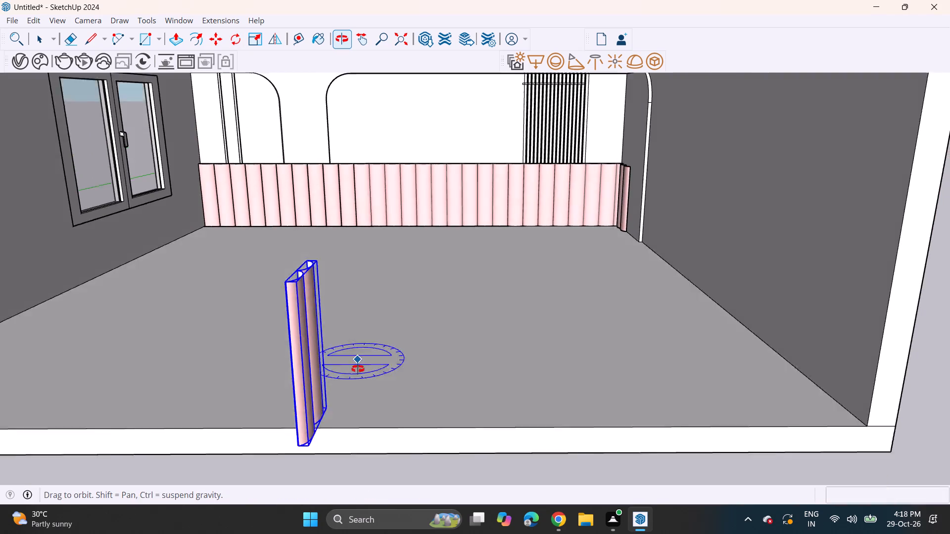
Move the rotated ribs to the window-side wall, at floor level beside the headboard's other end.
click(210, 37)
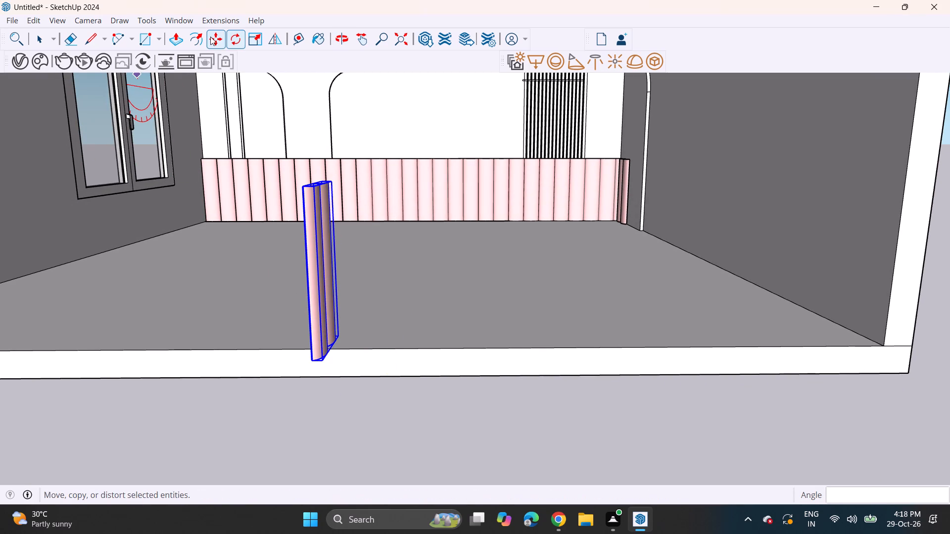
click(312, 368)
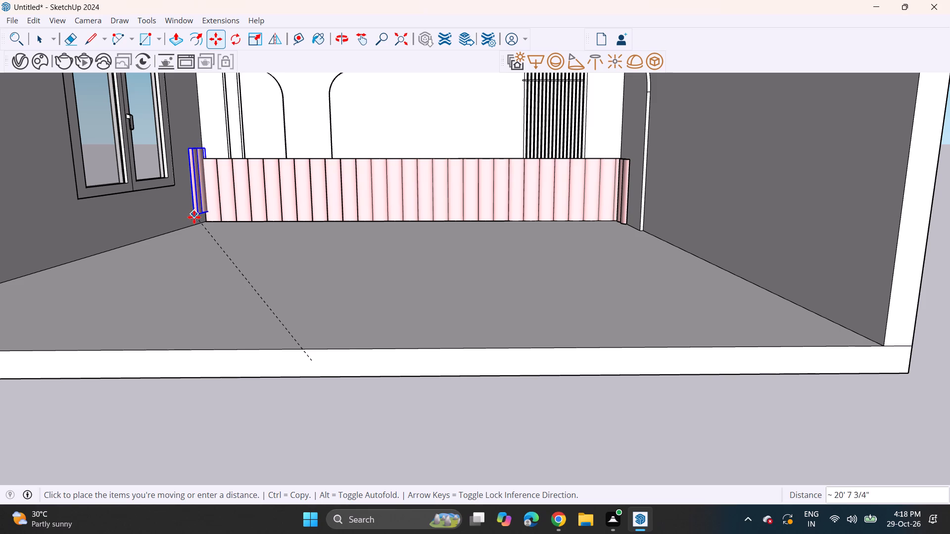
click(190, 222)
key(space)
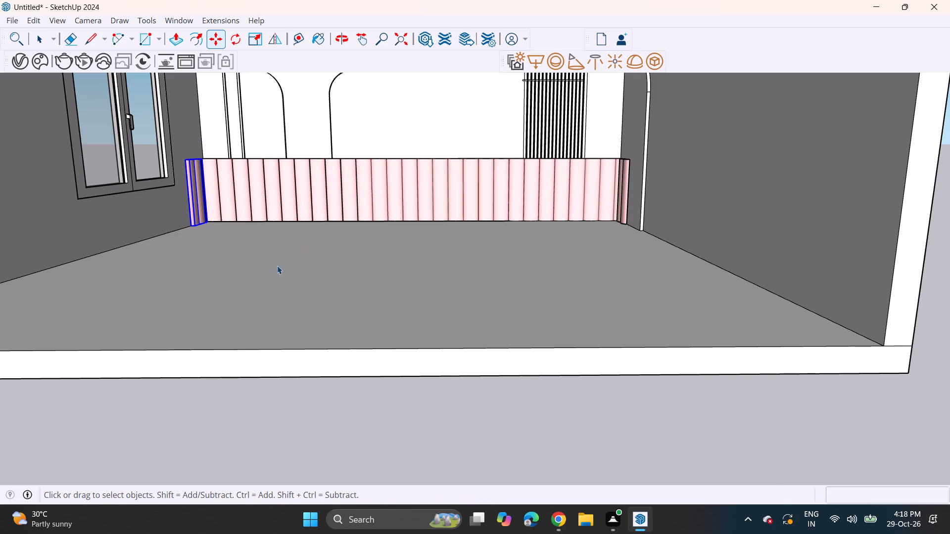
click(268, 269)
Slide the window-side ribs 3 1/2" along the wall and floor edge to meet the headboard's end.
scroll(254, 270, down, 1)
scroll(251, 265, up, 3)
scroll(204, 193, up, 15)
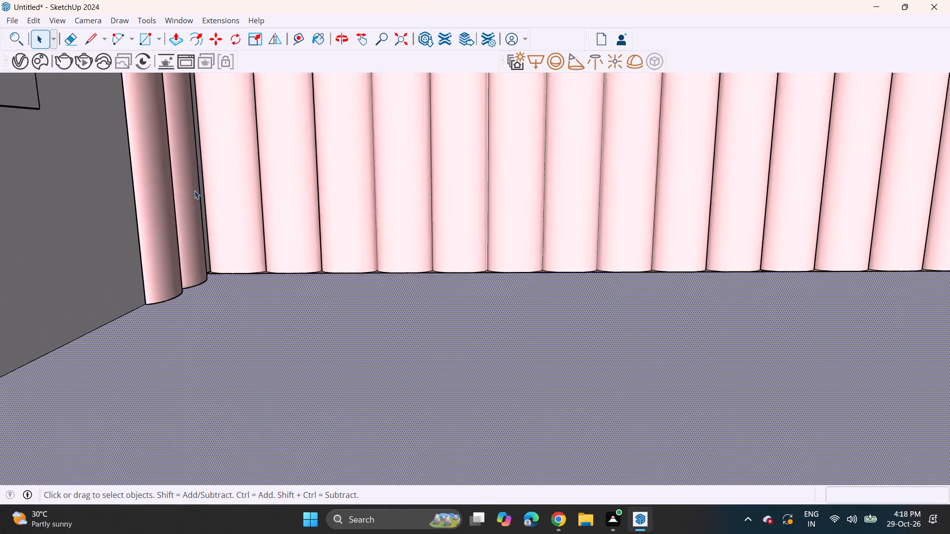
scroll(194, 190, up, 1)
middle_drag(201, 194, 144, 318)
middle_click(143, 319)
click(165, 329)
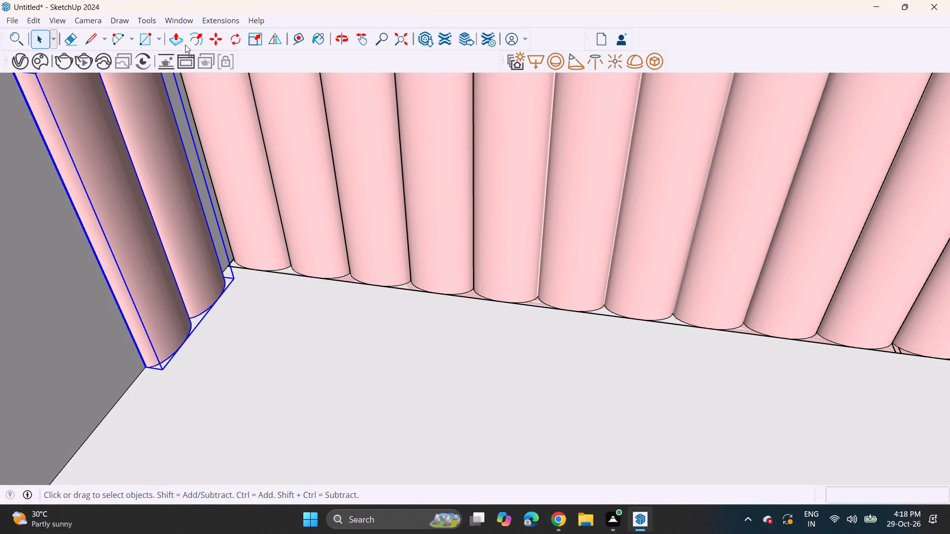
click(215, 39)
click(145, 375)
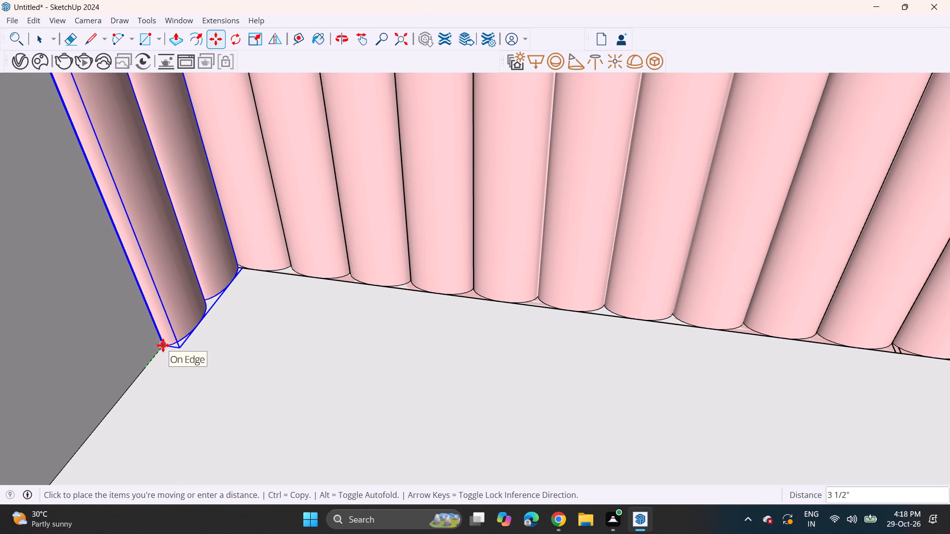
click(163, 345)
key(space)
click(292, 371)
Examine the whole headboard wall with its turned rib sections at both corners.
middle_drag(312, 320, 372, 191)
scroll(366, 204, down, 1)
scroll(365, 209, up, 2)
scroll(364, 225, down, 5)
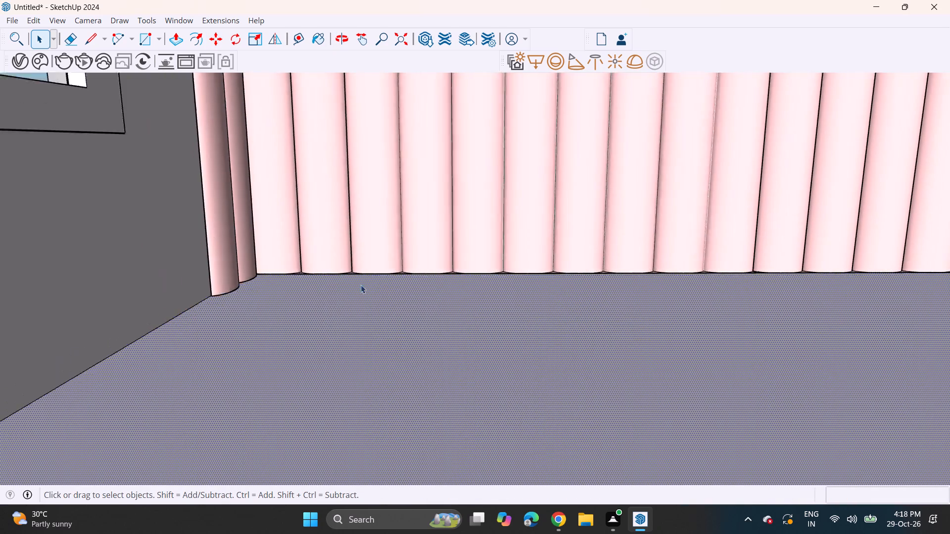
scroll(361, 285, down, 1)
middle_drag(470, 293, 325, 340)
middle_drag(255, 360, 294, 305)
scroll(298, 302, up, 1)
scroll(302, 289, down, 8)
scroll(399, 297, up, 1)
scroll(398, 297, down, 3)
scroll(477, 278, up, 1)
shift+middle_drag(468, 278, 425, 315)
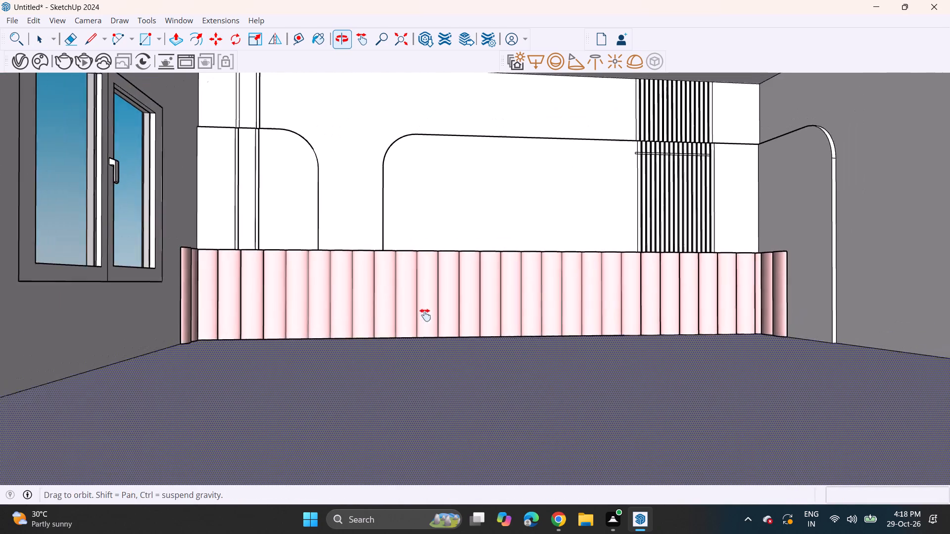
shift+middle_drag(425, 315, 423, 319)
middle_drag(413, 320, 407, 329)
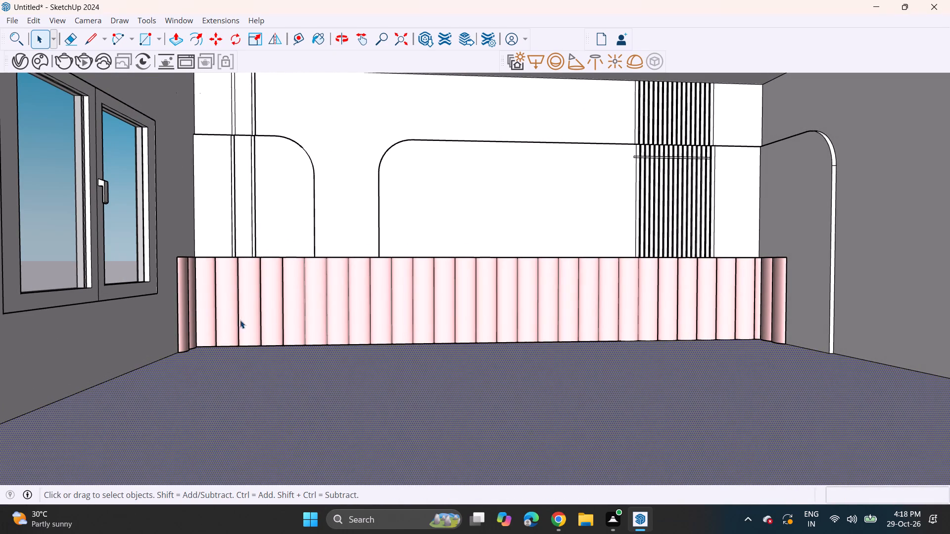
Open the padded headboard component nearest the window for editing.
click(211, 320)
right_click(232, 324)
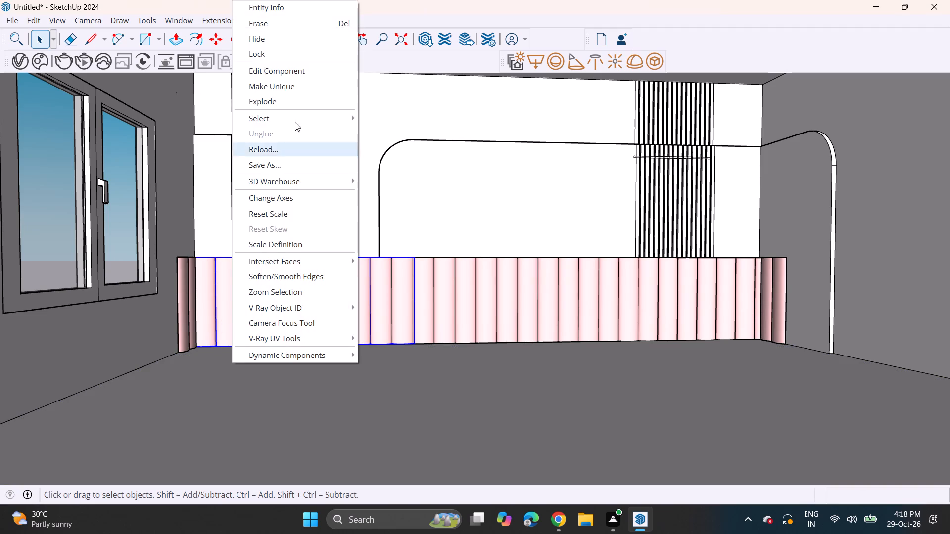
click(301, 72)
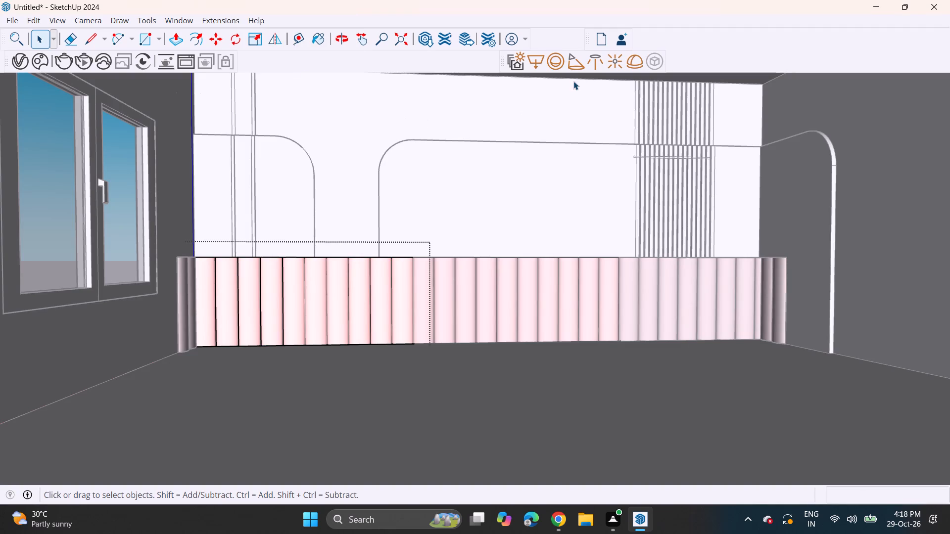
Show Tray 4, which holds the material and entity information sections.
click(176, 20)
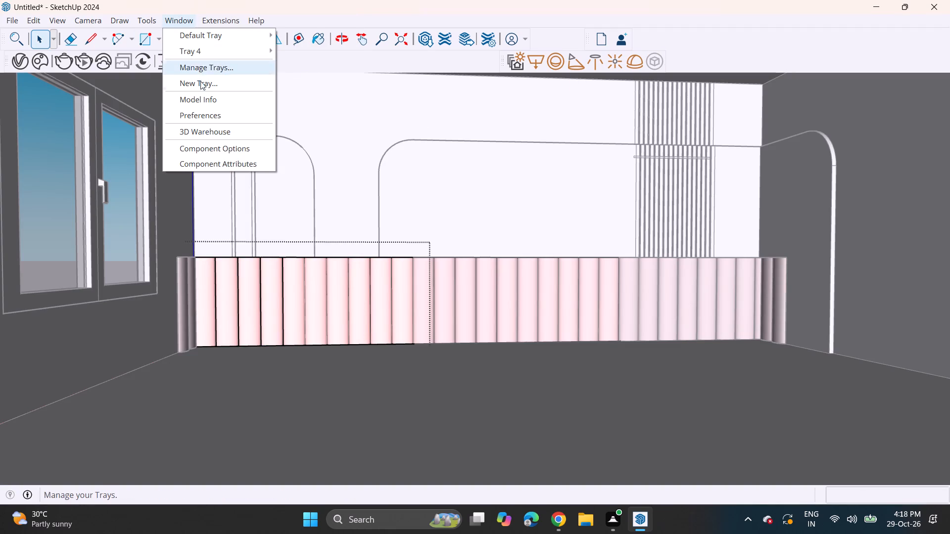
click(204, 51)
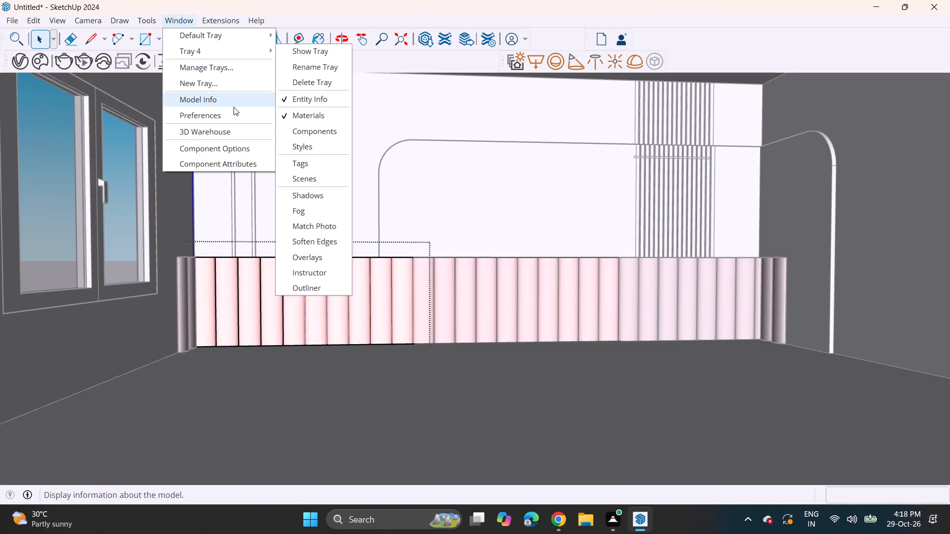
click(247, 55)
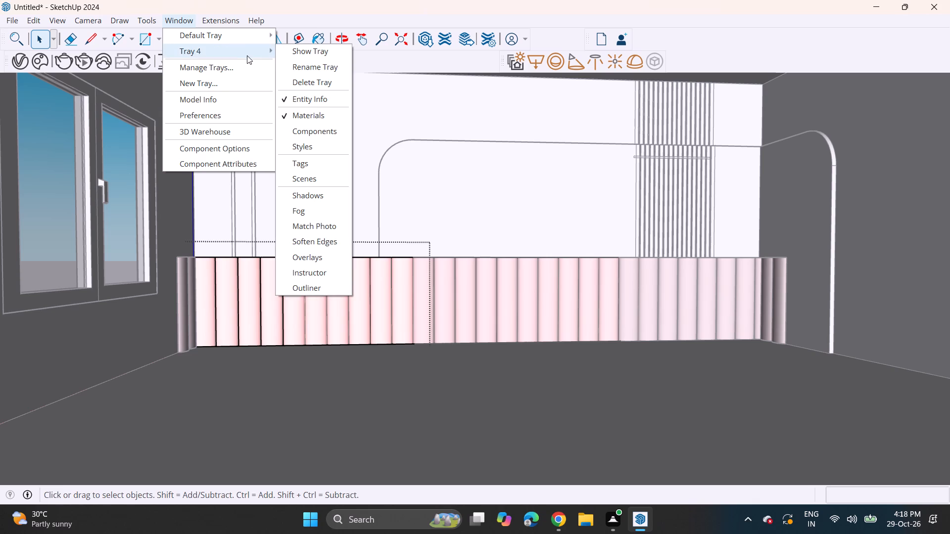
click(318, 51)
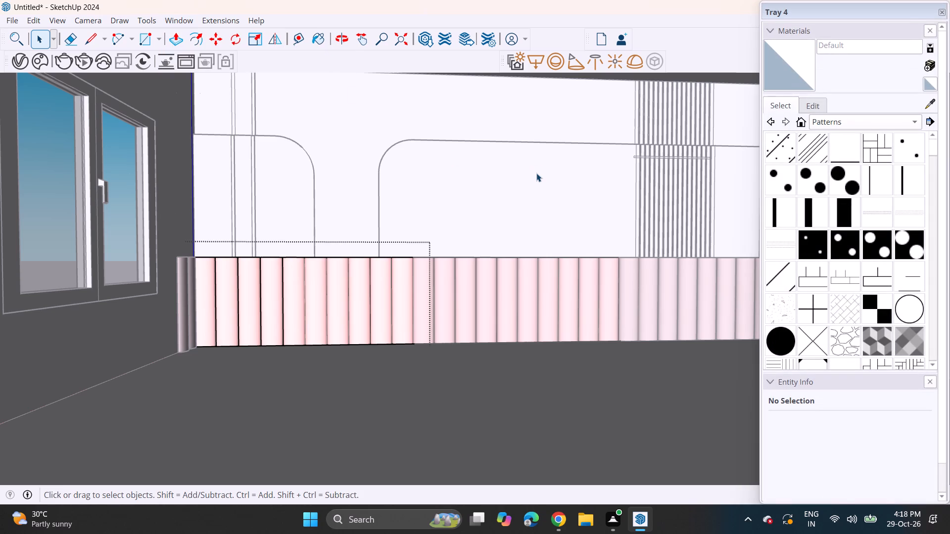
Paint the middle group of four ribs in the opened headboard component with 0105_Navy from the Colors-Named collection.
click(817, 123)
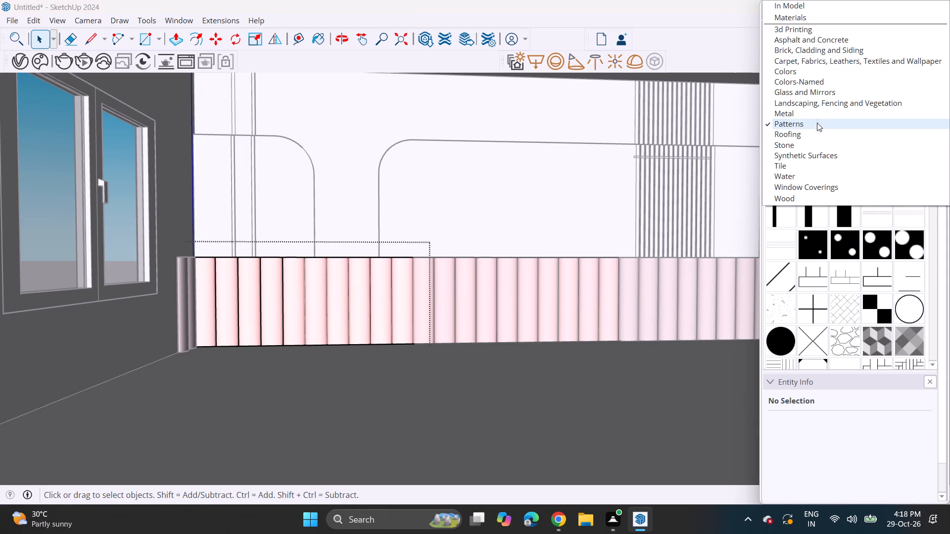
click(802, 34)
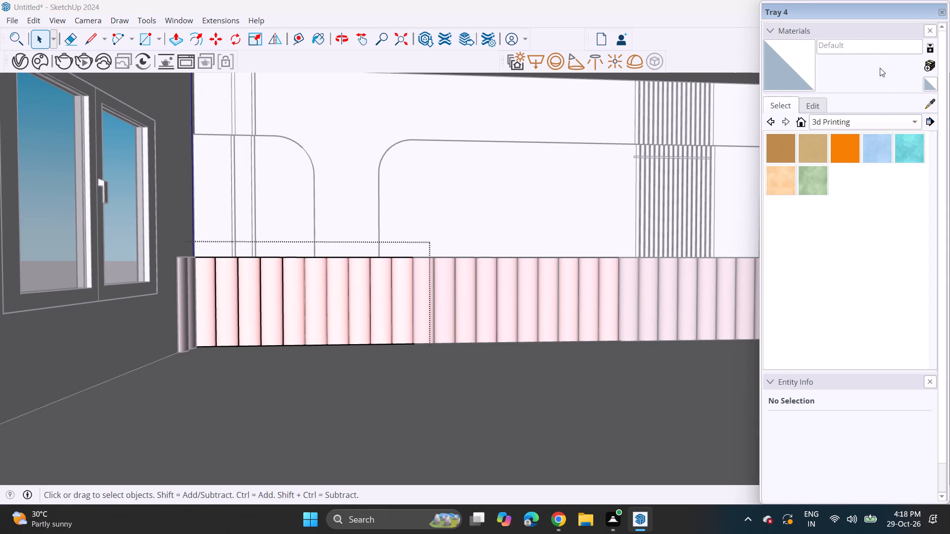
click(866, 123)
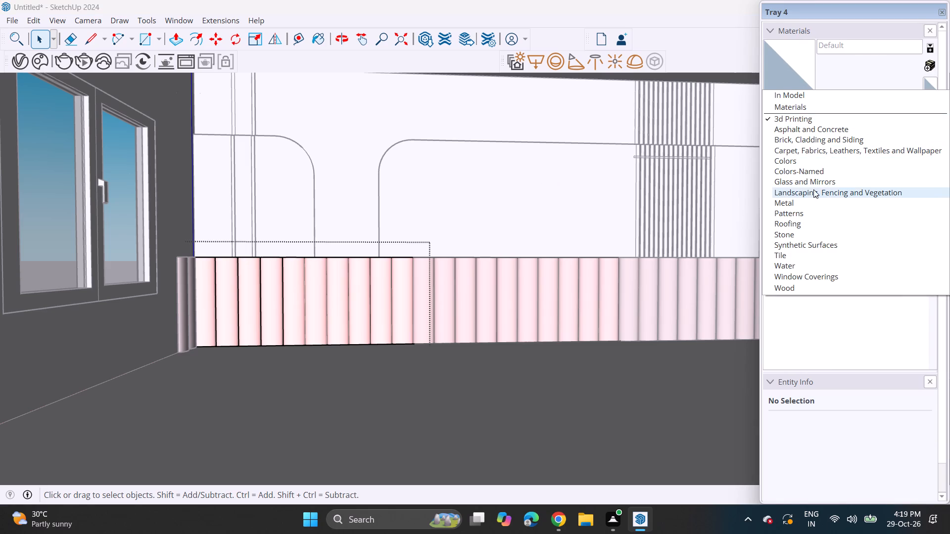
click(814, 173)
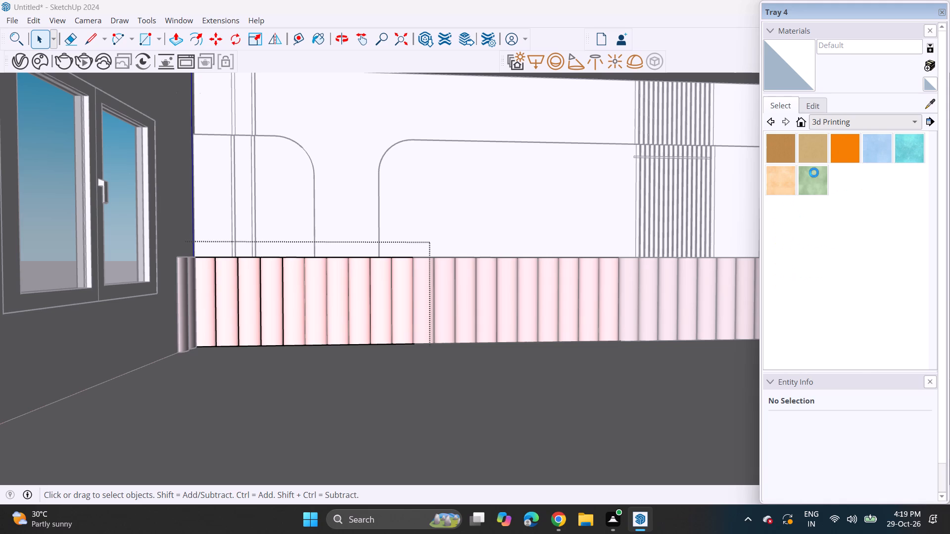
scroll(815, 306, down, 5)
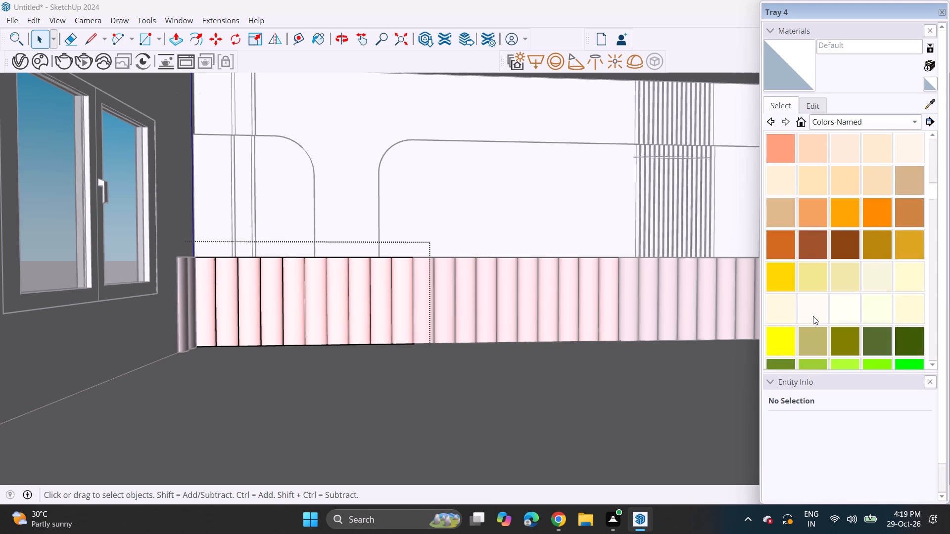
scroll(813, 316, down, 17)
scroll(805, 296, up, 1)
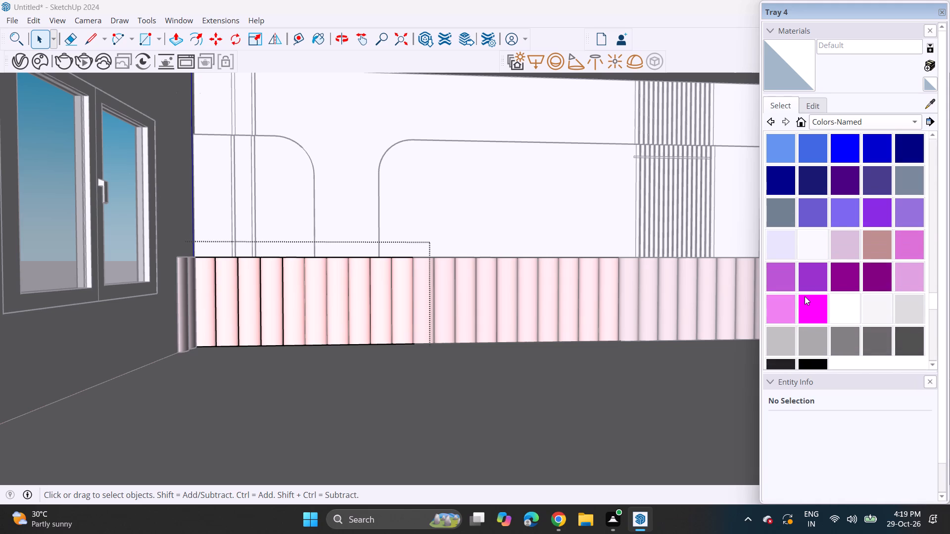
scroll(803, 296, up, 1)
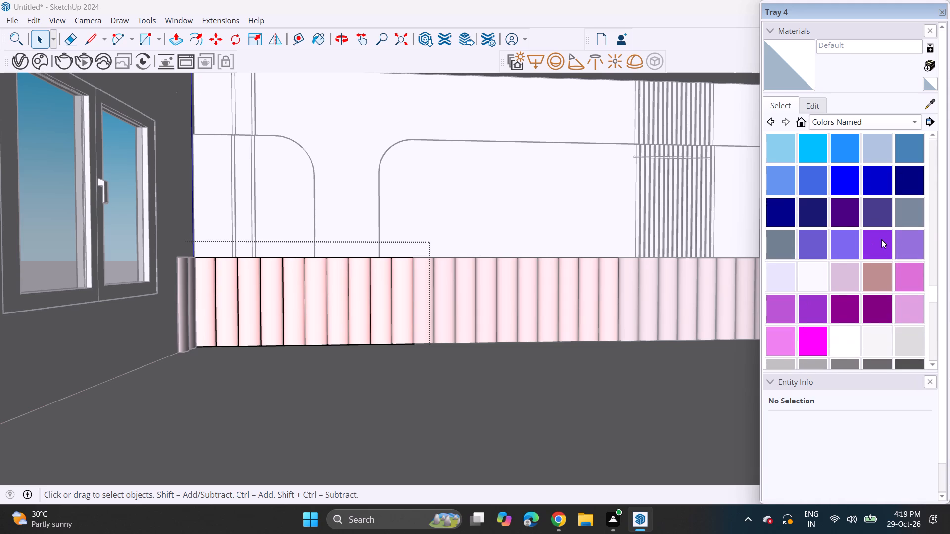
click(911, 185)
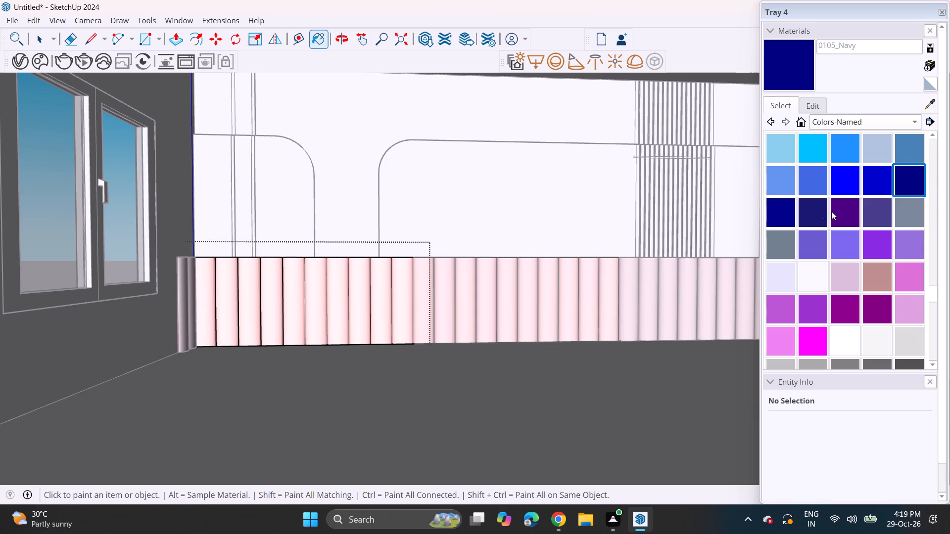
click(333, 296)
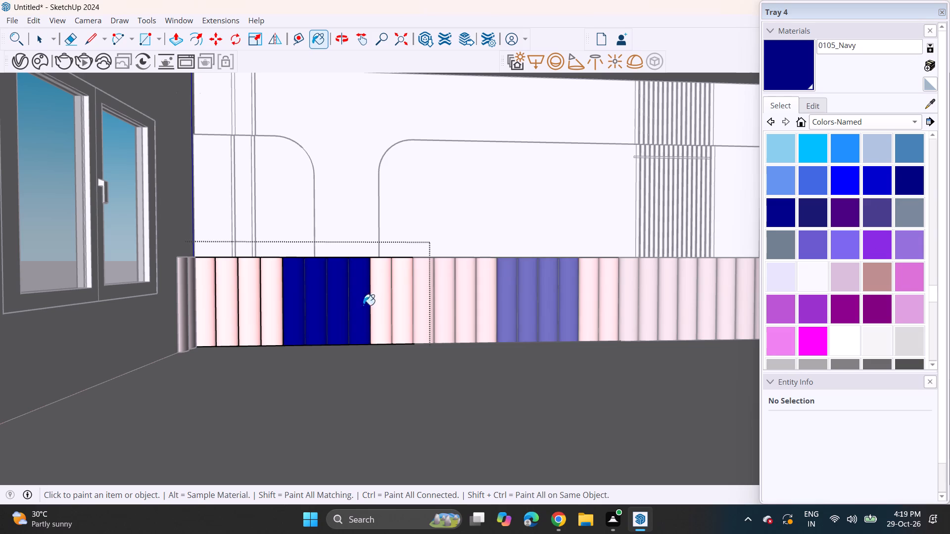
Shift the 0105_Navy material to a muted violet-blue using the color wheel, and close the headboard component.
click(808, 102)
click(791, 203)
click(785, 202)
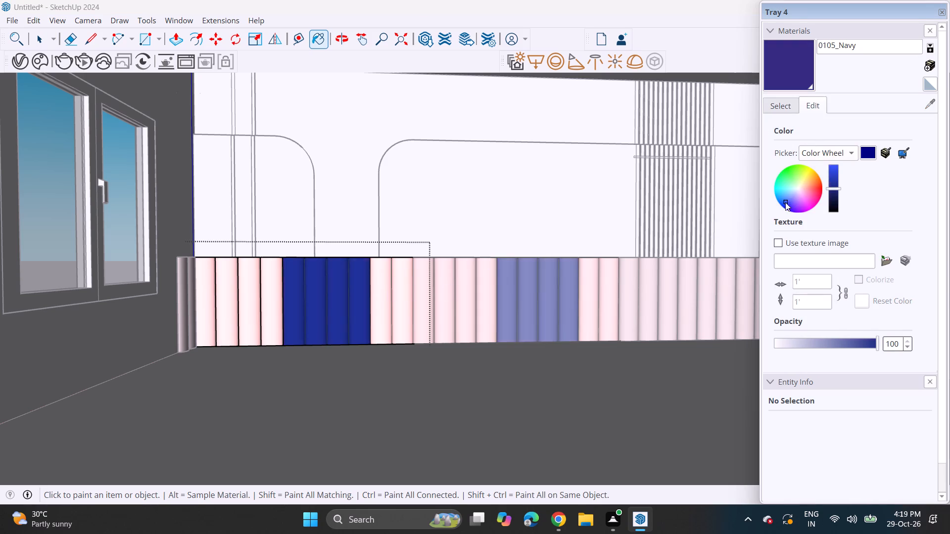
click(781, 201)
click(789, 200)
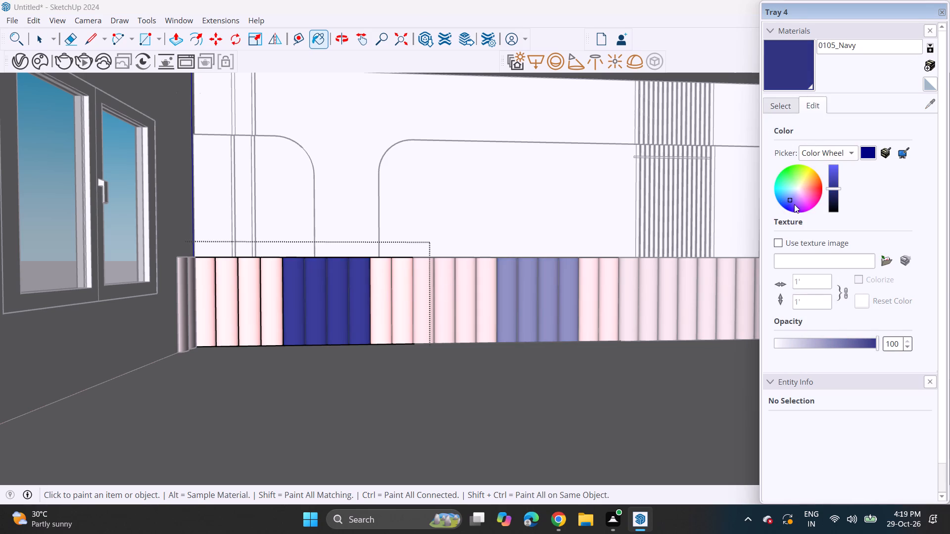
click(794, 204)
click(791, 200)
click(793, 197)
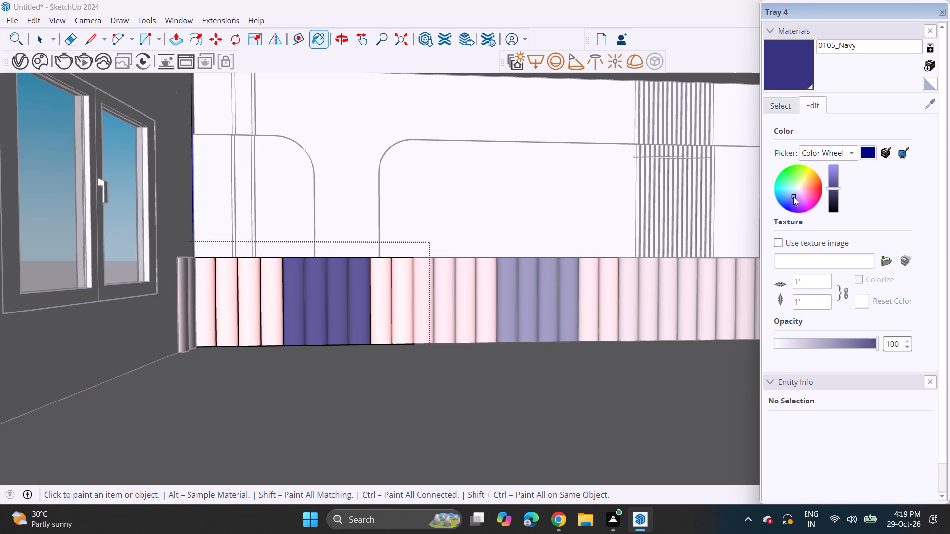
click(793, 200)
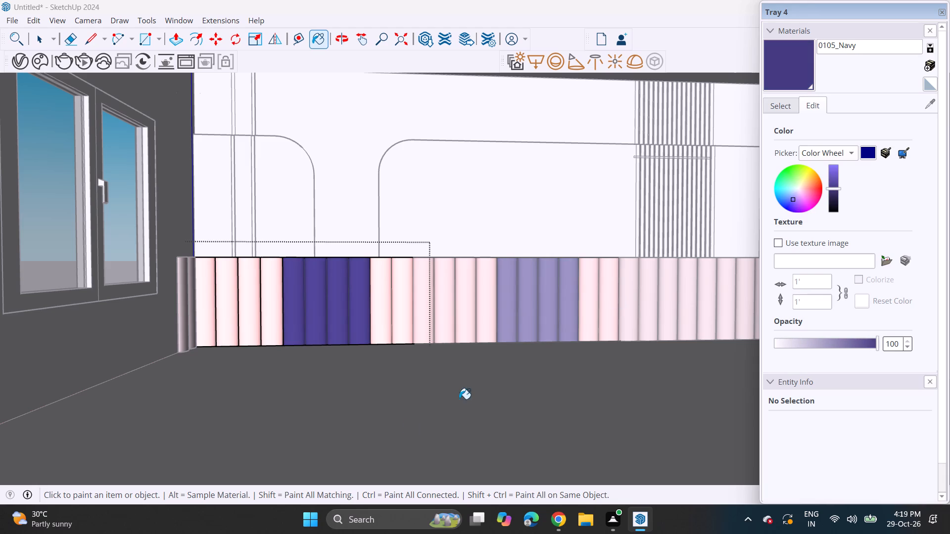
key(space)
click(454, 403)
click(454, 406)
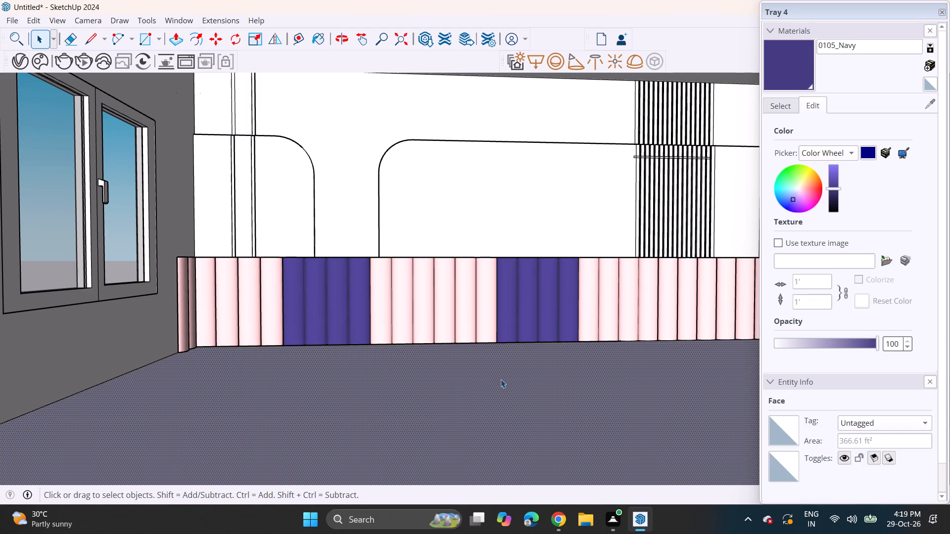
With the whole headboard wall in view, adjust 0105_Navy to a muted slate blue on the color wheel.
middle_click(495, 379)
scroll(494, 368, up, 1)
scroll(494, 368, down, 4)
scroll(542, 367, down, 2)
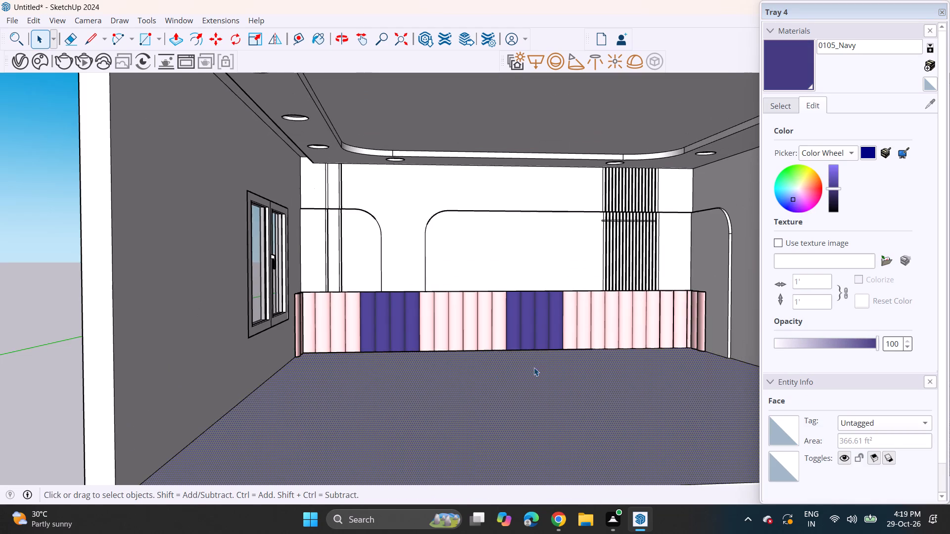
middle_drag(522, 370, 506, 378)
scroll(508, 378, down, 1)
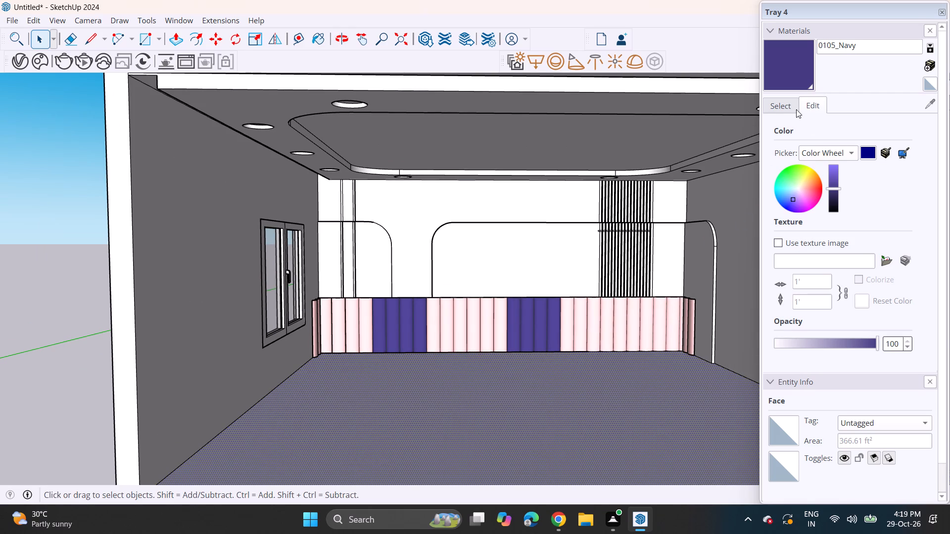
click(793, 201)
click(788, 196)
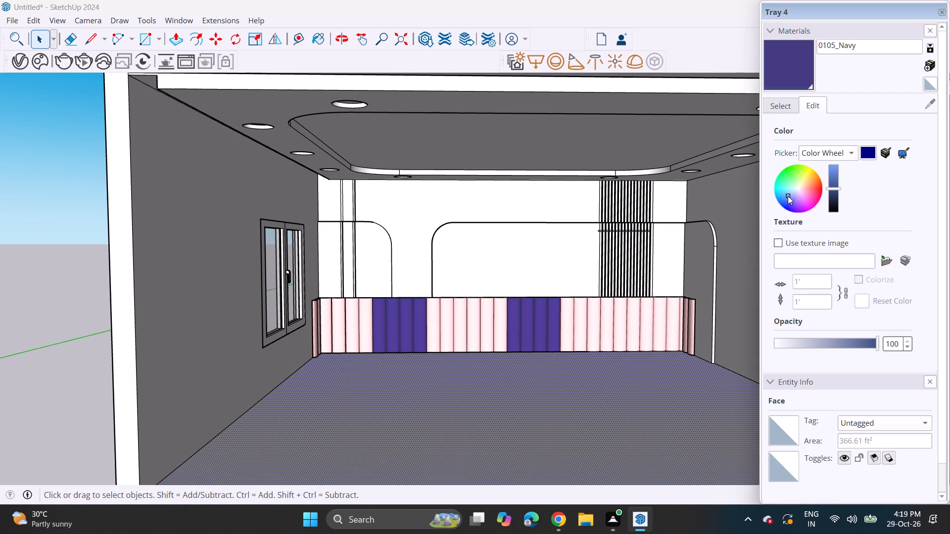
click(790, 197)
Apply 0105_Navy to the middle headboard component from outside it.
click(797, 78)
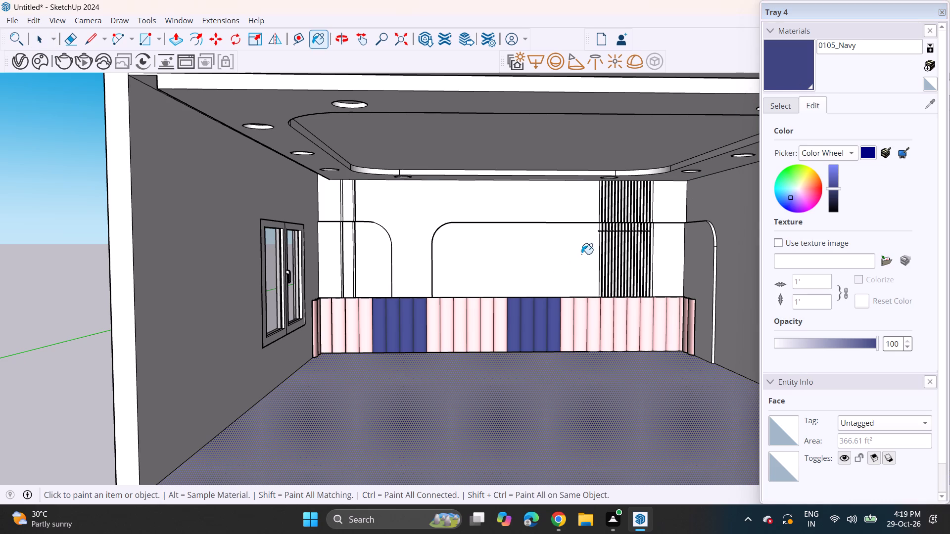
click(481, 308)
key(space)
Open the middle headboard component for editing and paint its four pink ribs on the window side with 0105_Navy.
click(472, 316)
right_click(471, 322)
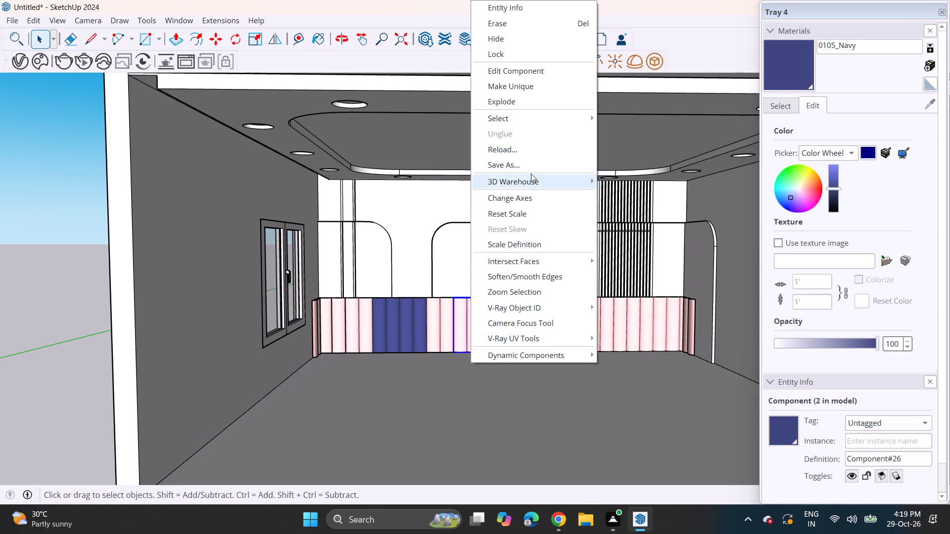
click(531, 76)
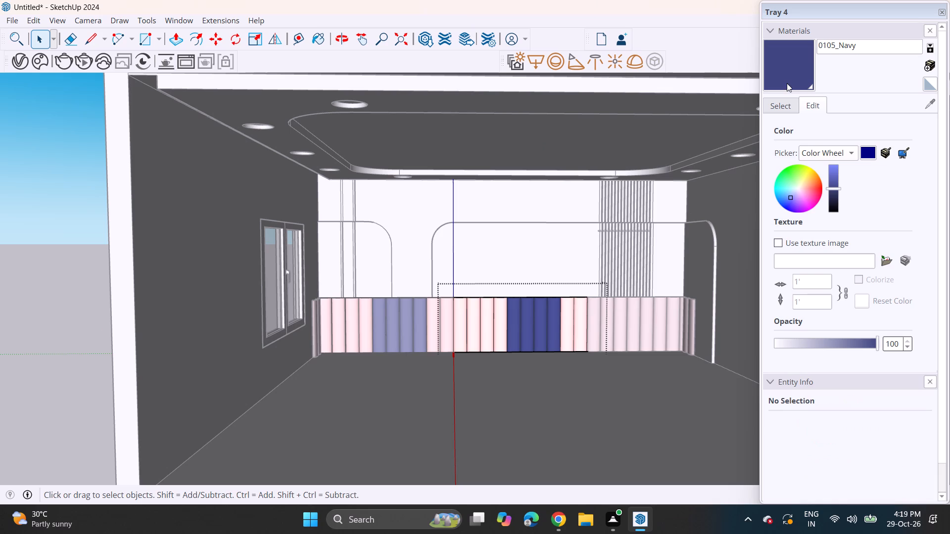
click(786, 83)
click(490, 330)
click(504, 329)
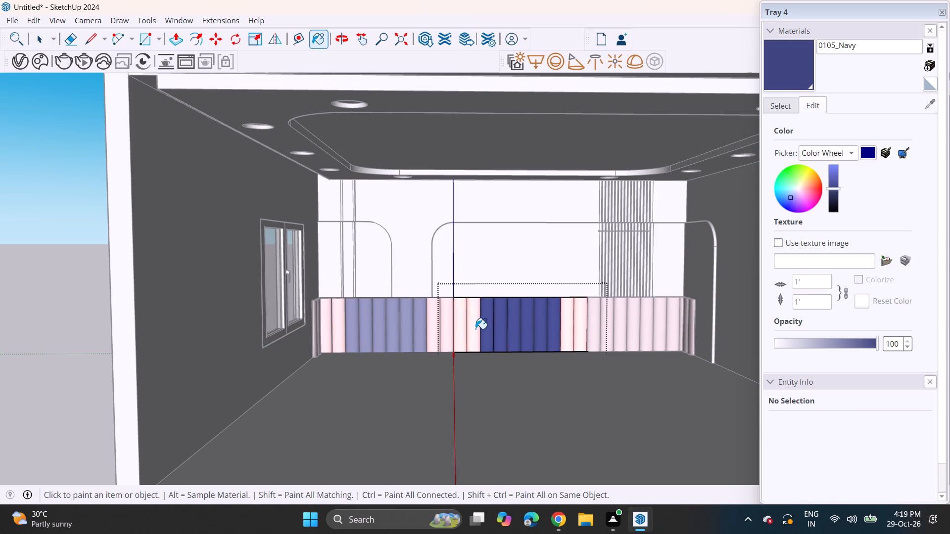
click(475, 329)
click(461, 332)
click(452, 330)
click(443, 335)
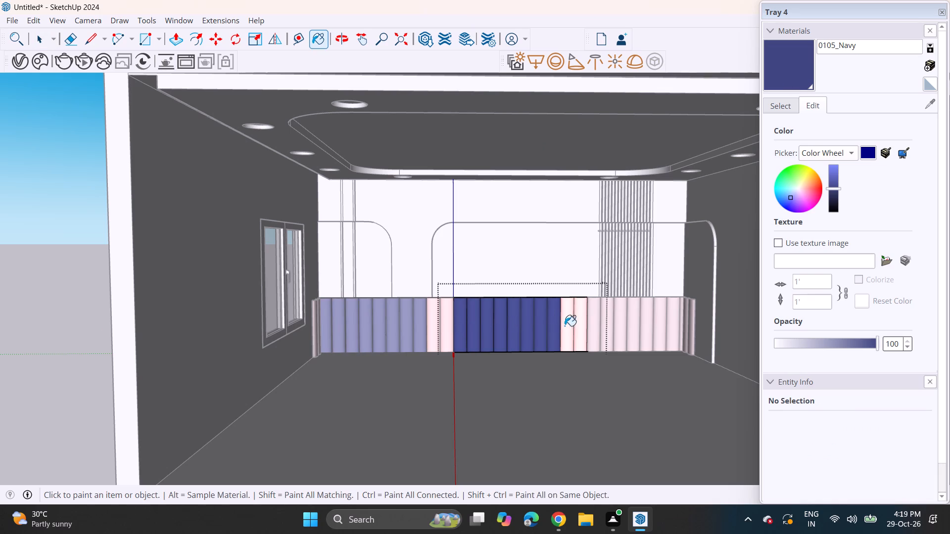
Paint the component's two pink ribs at the end away from the window with 0105_Navy, and close the component.
click(570, 327)
click(581, 330)
click(591, 332)
click(598, 332)
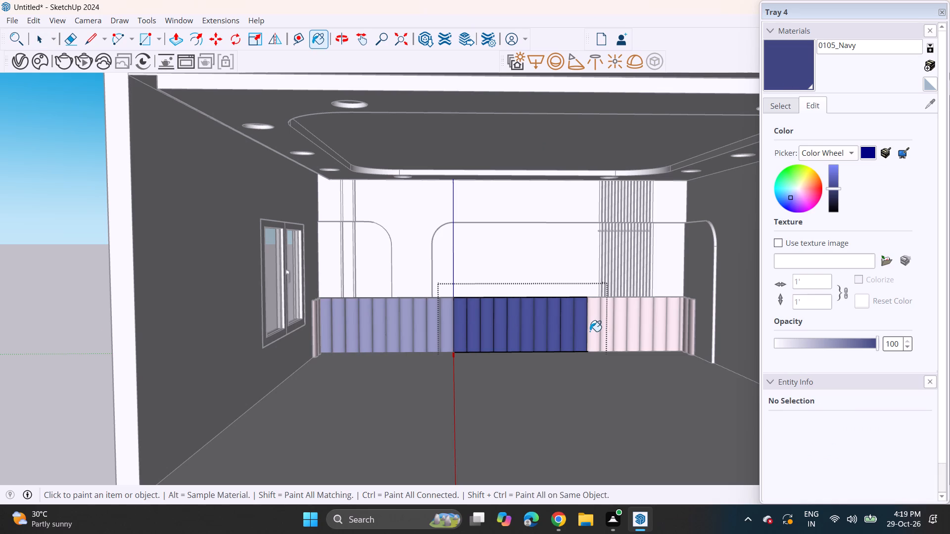
key(space)
click(424, 349)
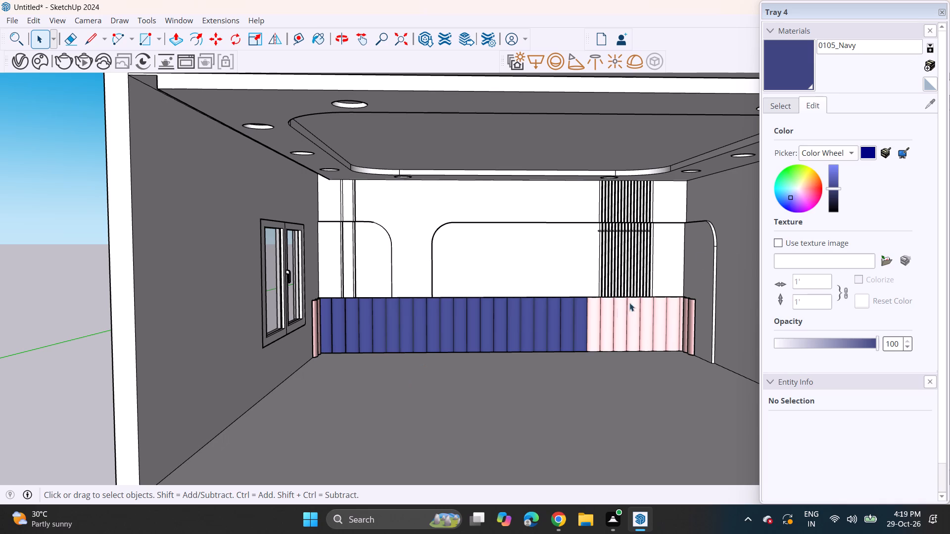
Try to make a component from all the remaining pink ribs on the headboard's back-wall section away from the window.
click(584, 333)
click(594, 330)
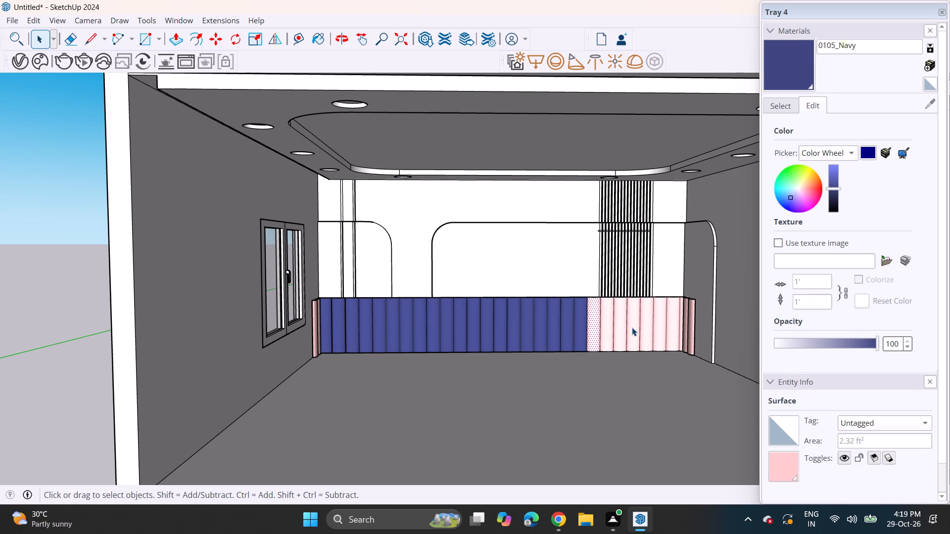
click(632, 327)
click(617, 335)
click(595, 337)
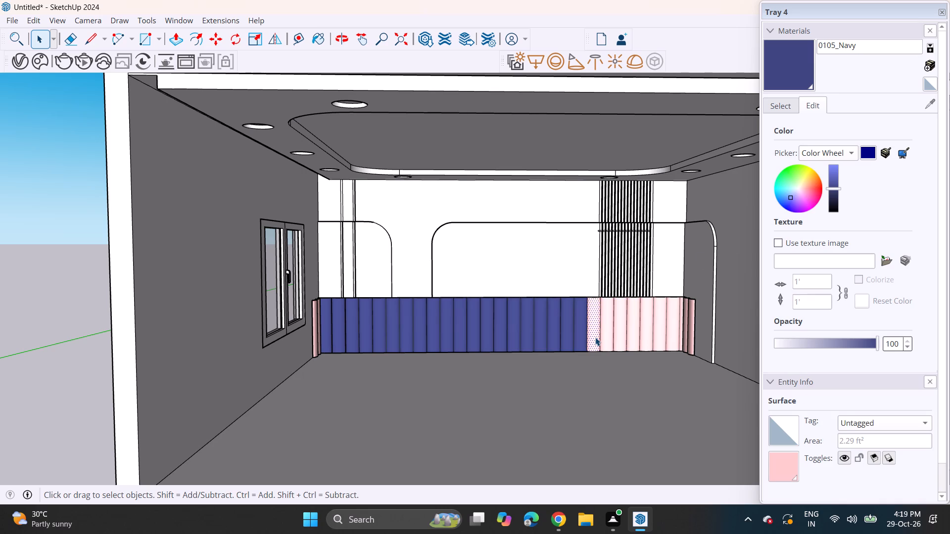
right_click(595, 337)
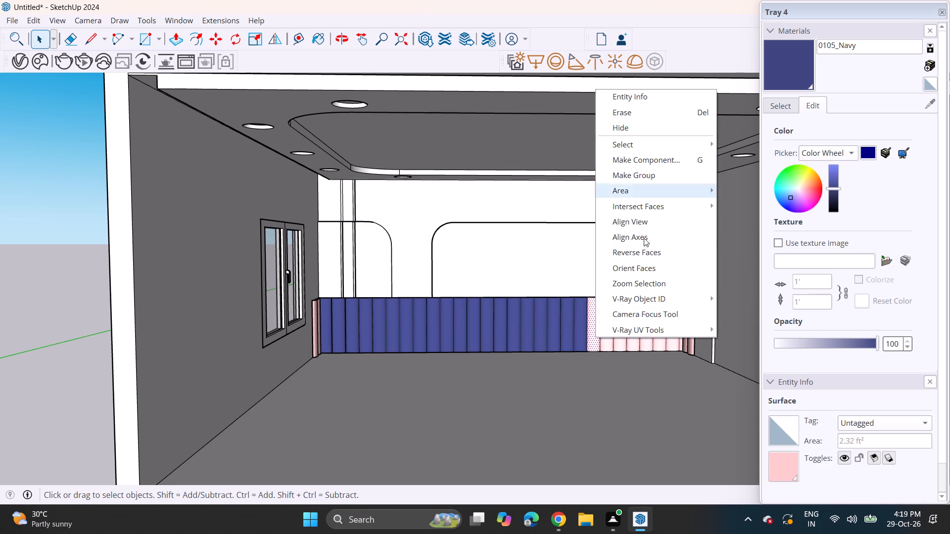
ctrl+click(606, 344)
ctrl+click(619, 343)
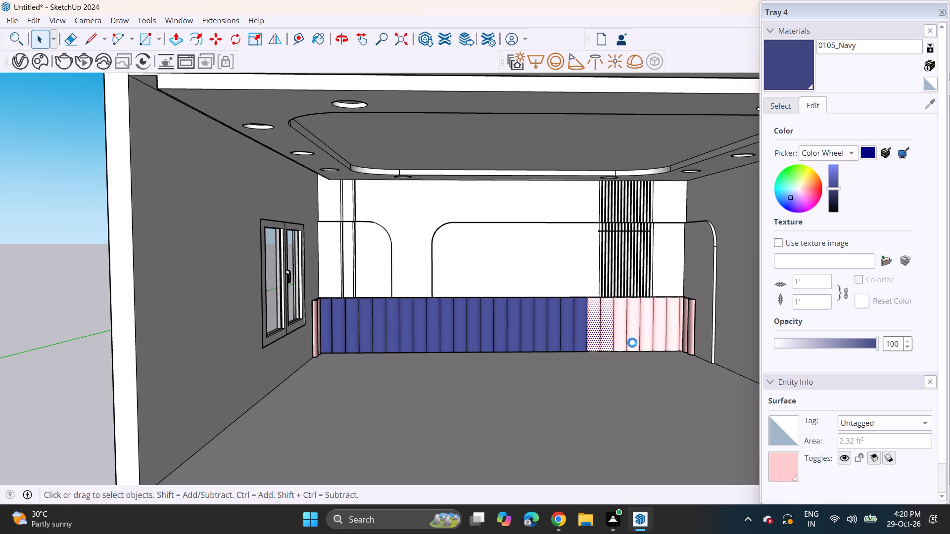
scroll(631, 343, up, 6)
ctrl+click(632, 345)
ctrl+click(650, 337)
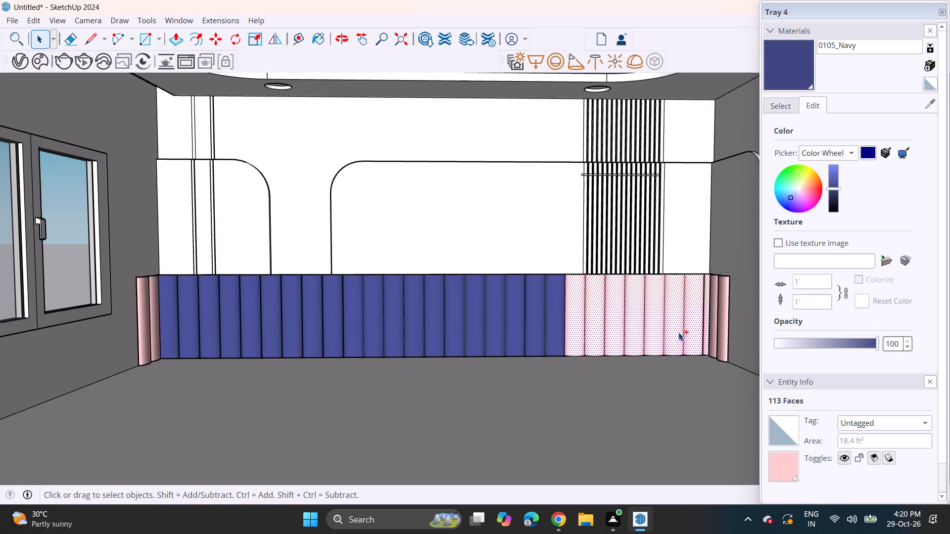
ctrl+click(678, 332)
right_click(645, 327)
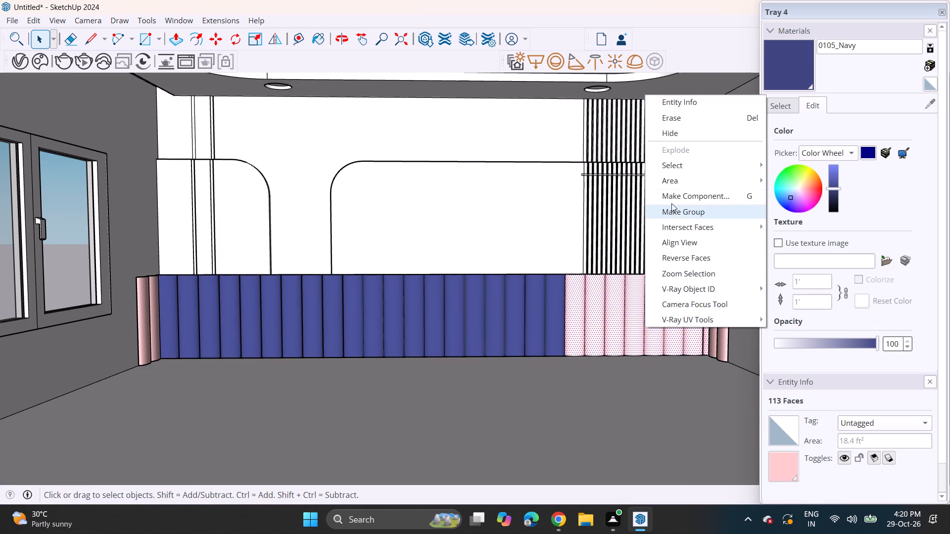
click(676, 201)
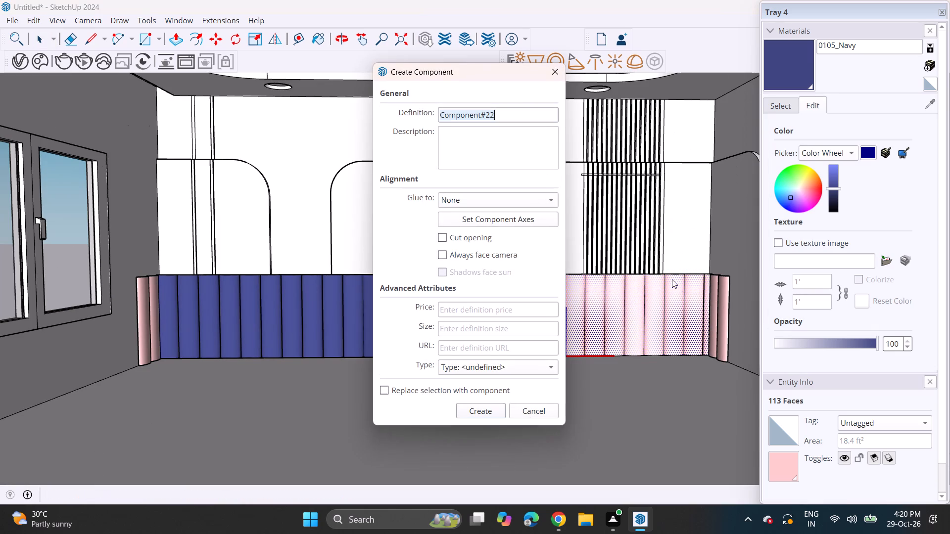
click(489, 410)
Paint the remaining pink ribs on the headboard's back-wall section one by one with 0105_Navy.
click(632, 317)
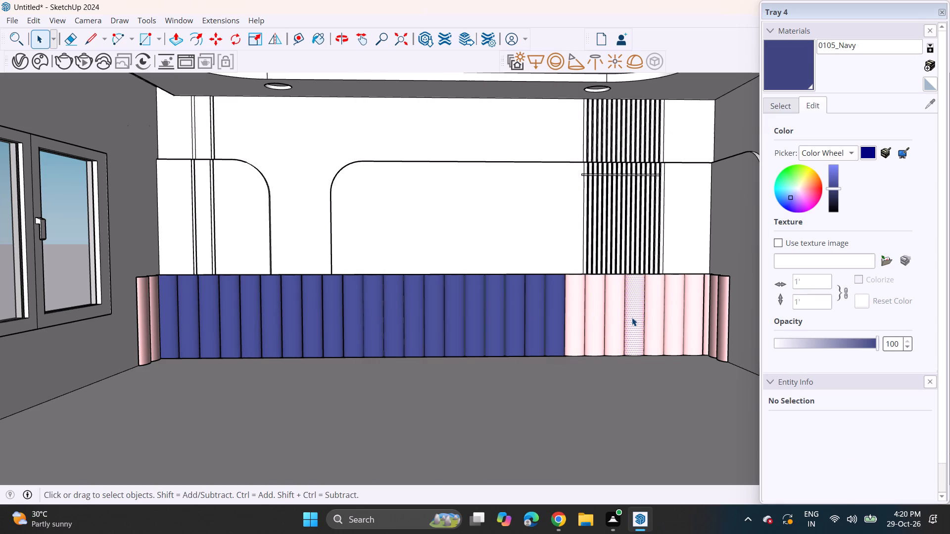
click(578, 325)
right_click(578, 325)
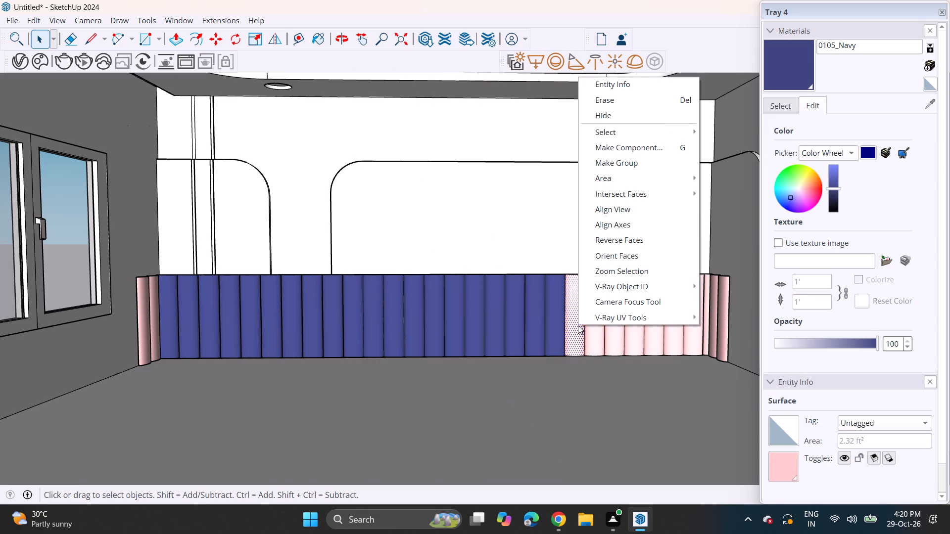
click(604, 328)
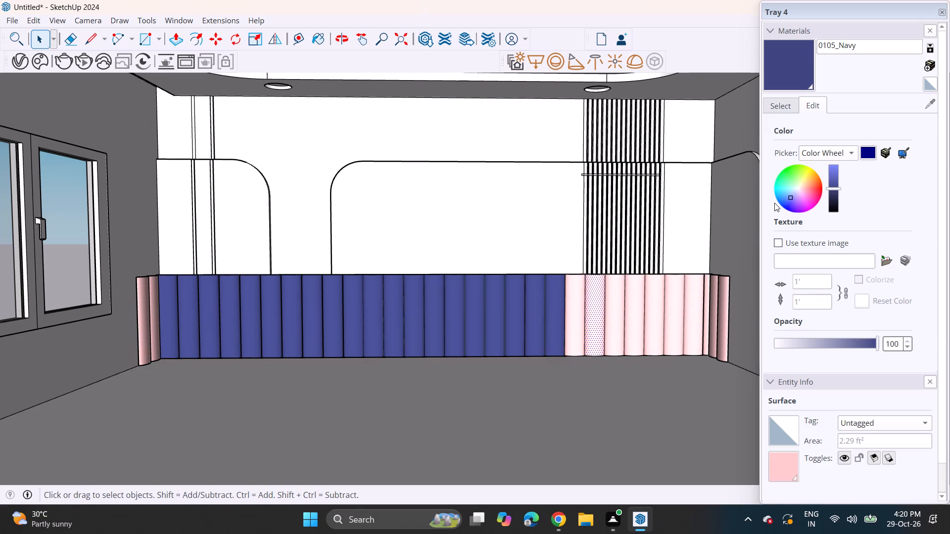
click(784, 66)
click(581, 340)
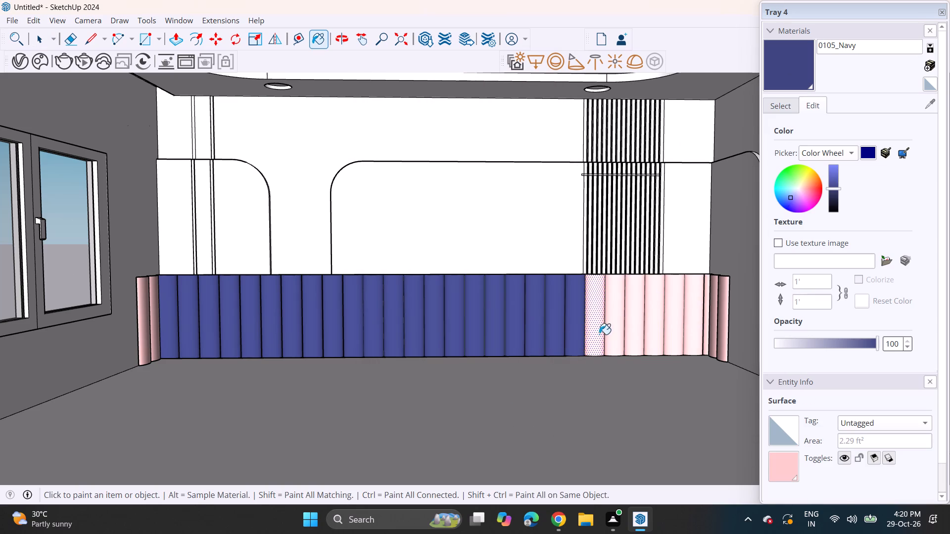
click(599, 334)
click(615, 331)
click(633, 328)
click(655, 327)
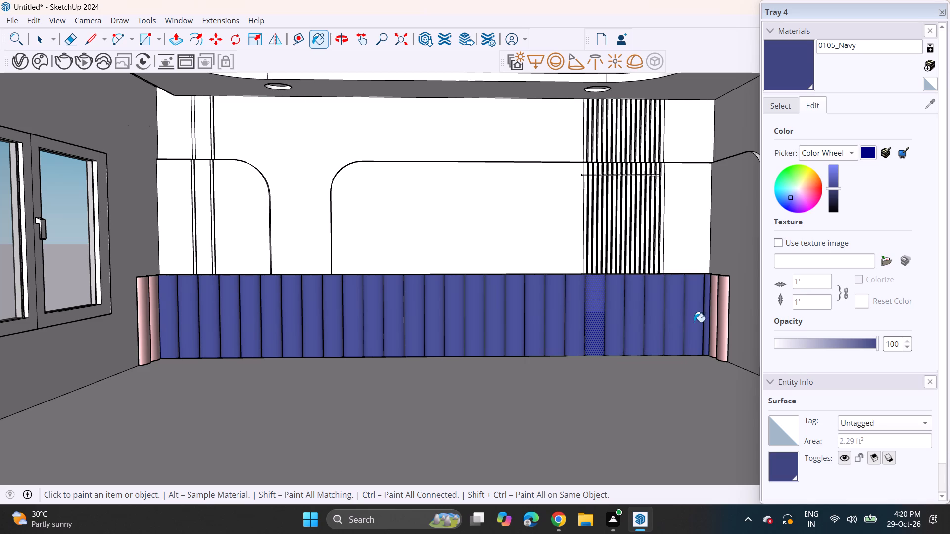
Apply 0105_Navy to the pink corner-return group away from the window and convert the group into a component.
click(714, 324)
key(space)
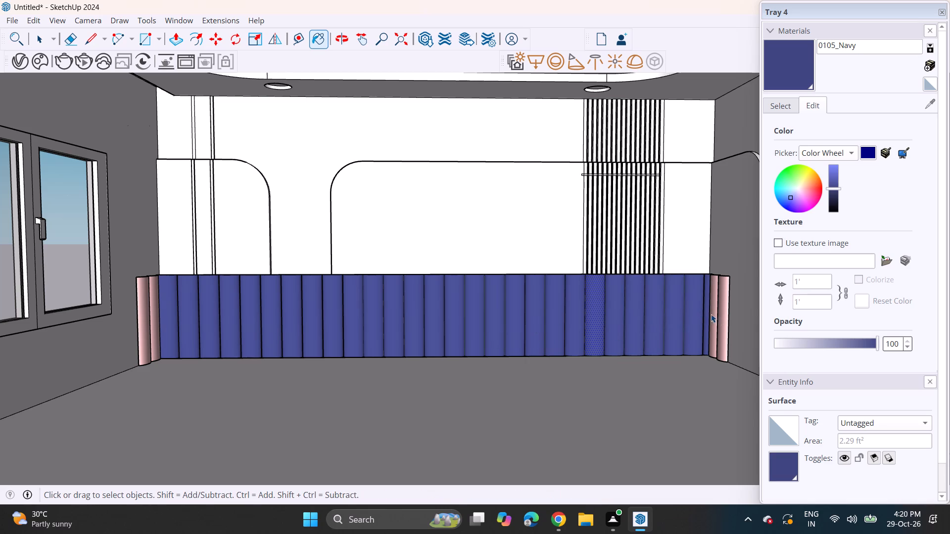
click(724, 324)
right_click(724, 324)
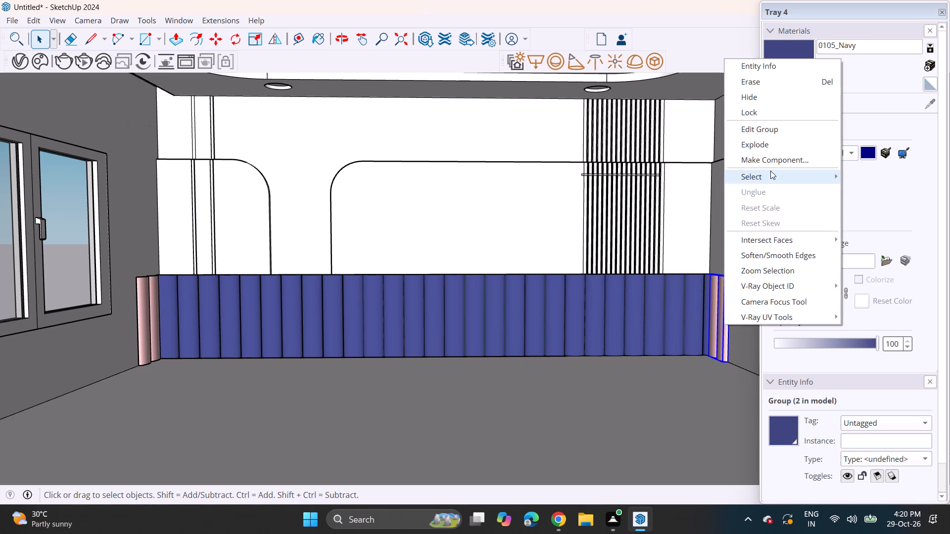
click(772, 160)
click(481, 413)
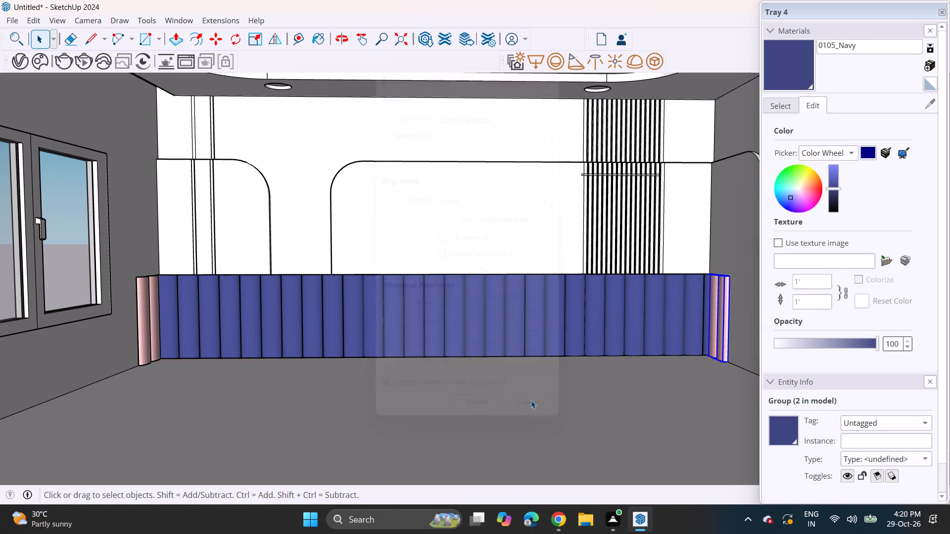
Open the corner-return component away from the window, paint its pink ribs with 0105_Navy, and close the component.
right_click(720, 318)
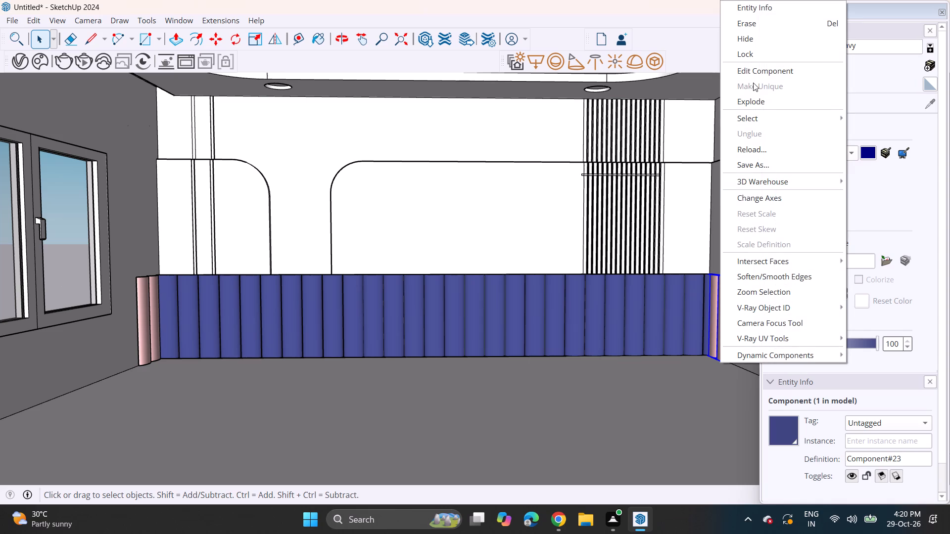
click(754, 72)
click(807, 65)
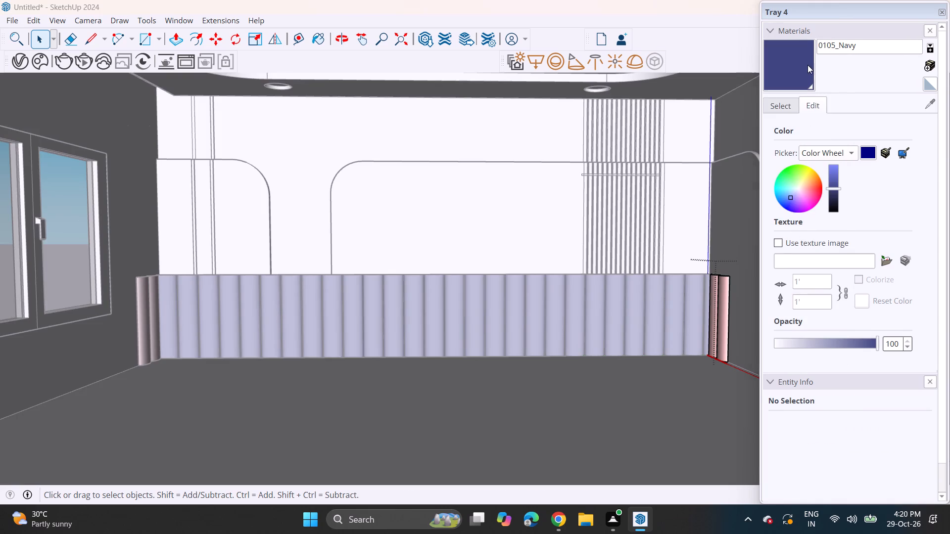
click(711, 312)
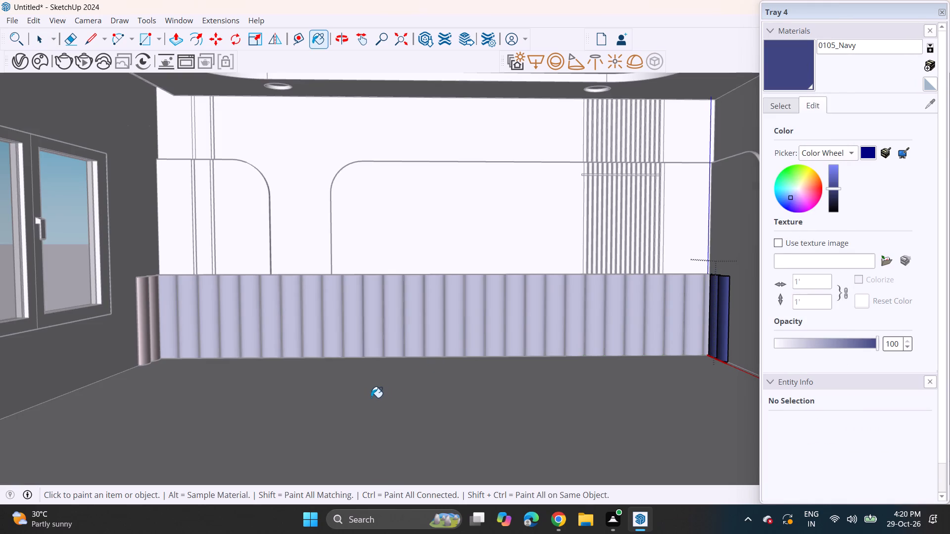
key(space)
click(380, 397)
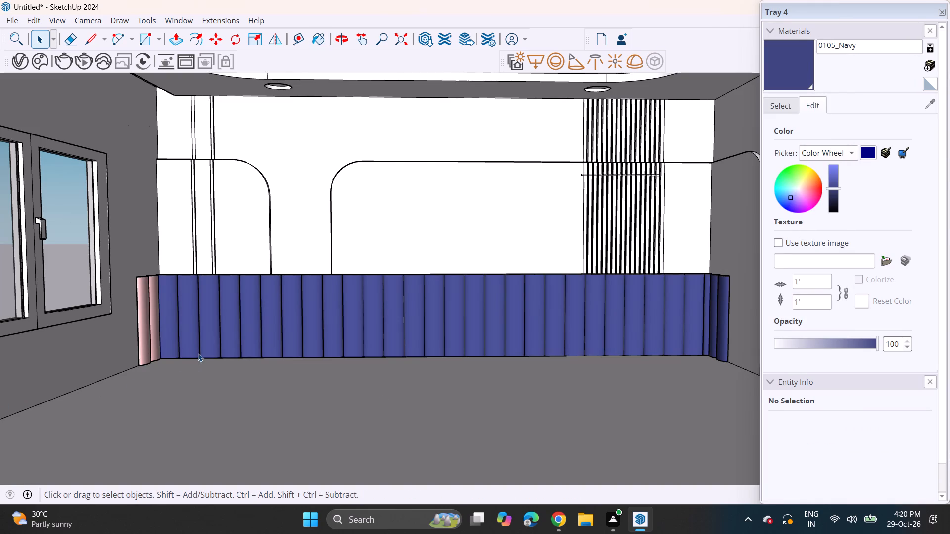
Convert the pink corner-return group on the window side of the headboard into a component.
click(147, 318)
right_click(147, 317)
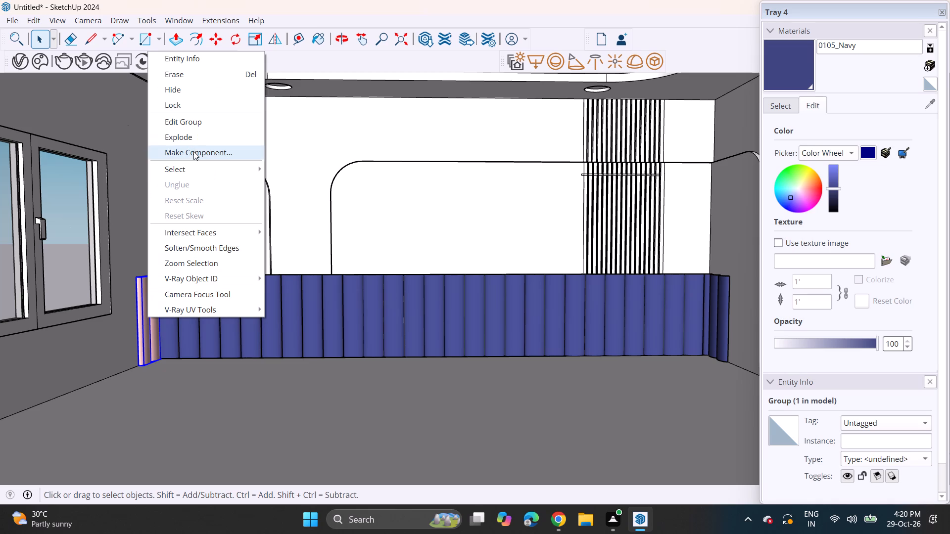
click(193, 150)
click(458, 414)
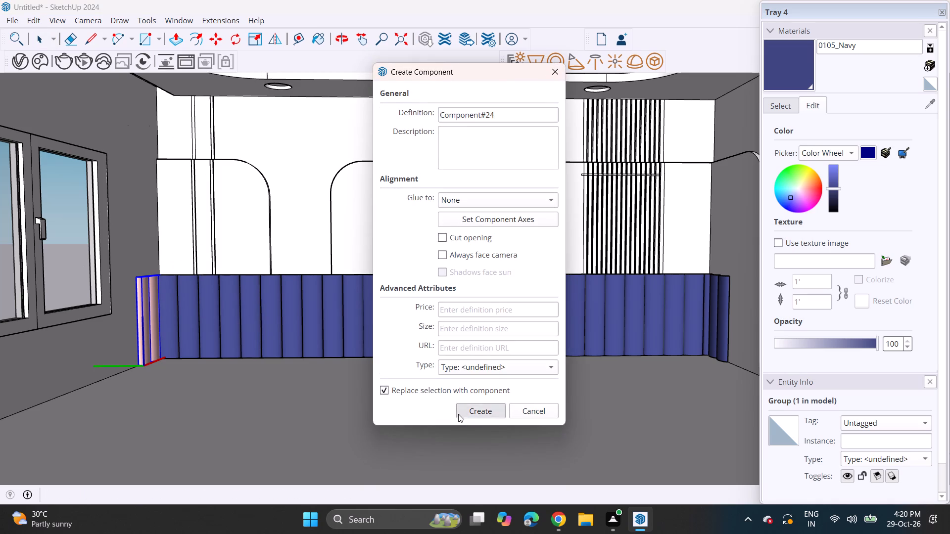
Open the window-side corner-return component, paint its pink ribs with 0105_Navy, and close the component.
click(144, 316)
right_click(144, 316)
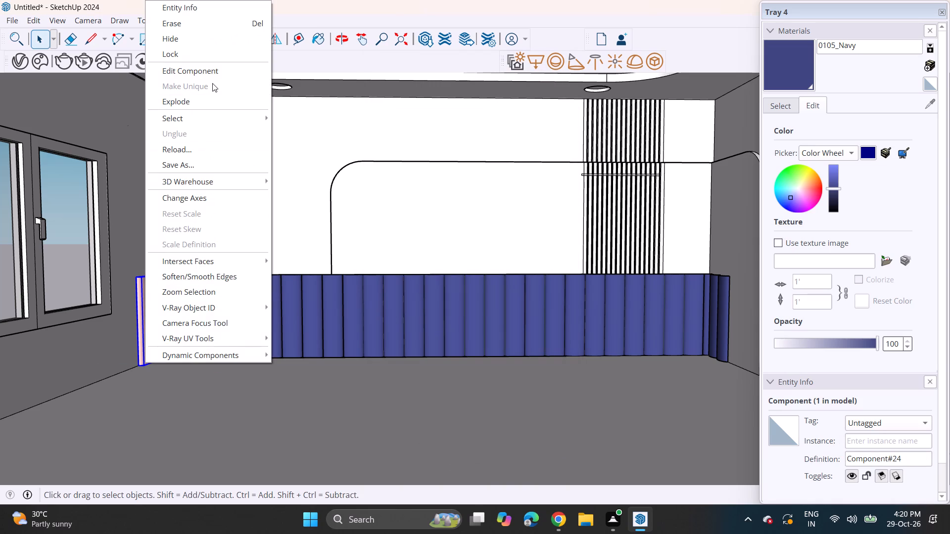
click(212, 77)
click(776, 77)
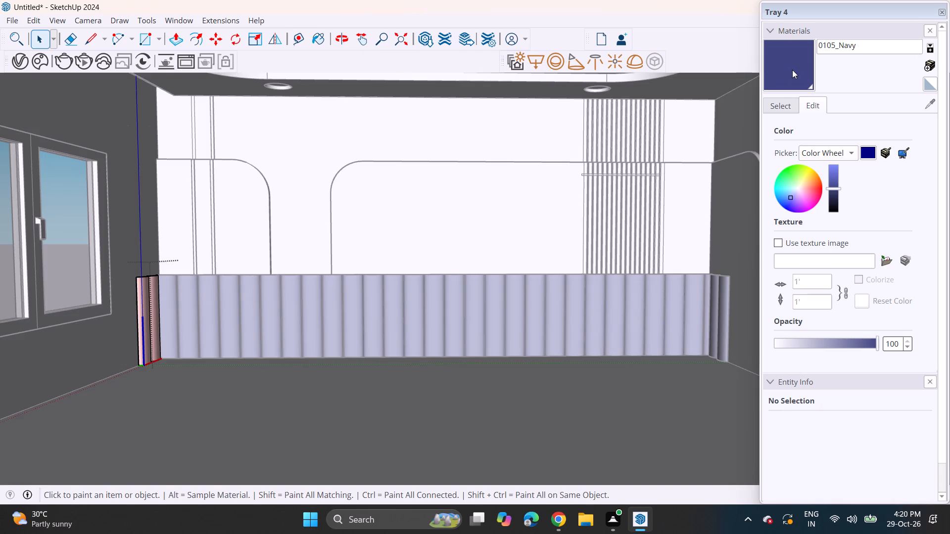
click(145, 335)
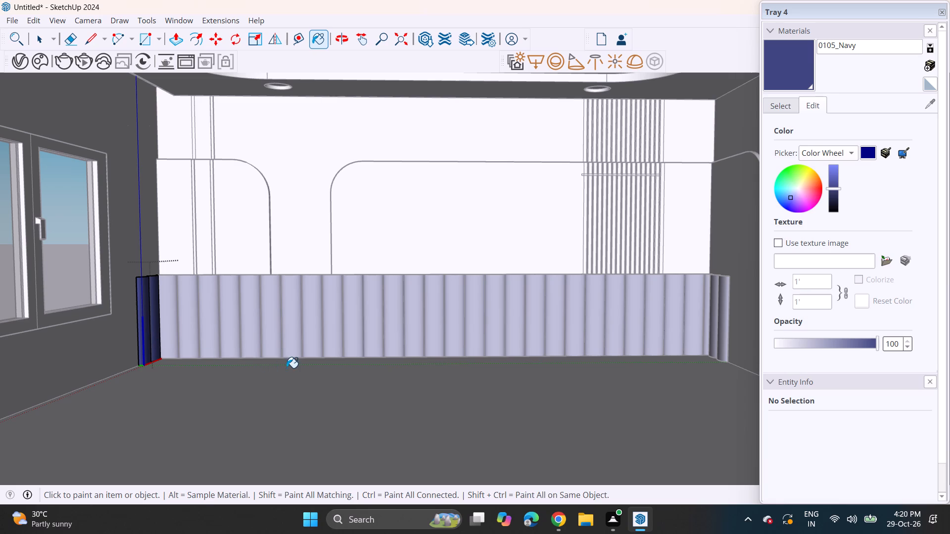
key(space)
click(335, 371)
Draw a circle of about 1' 2 11/16" radius on the wall inside the large rounded panel above the headboard.
scroll(324, 410, down, 3)
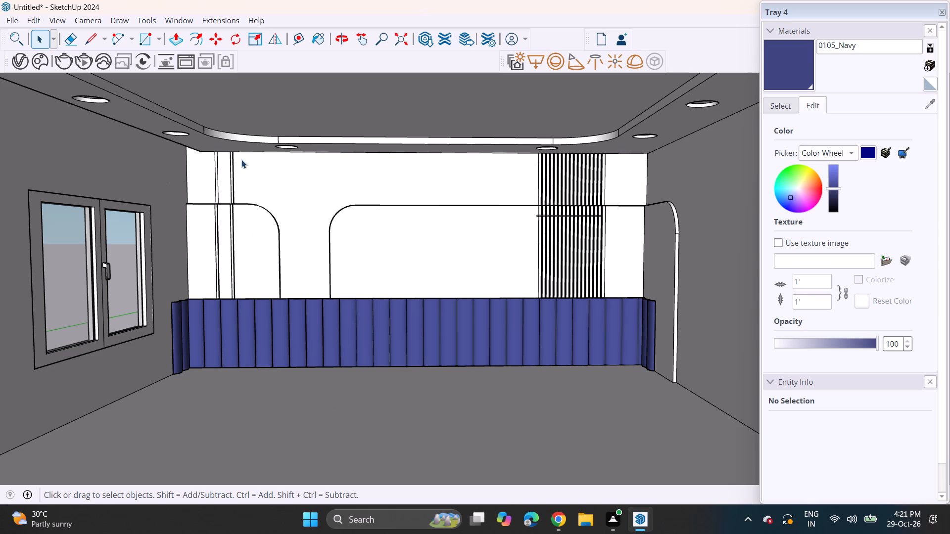
click(161, 35)
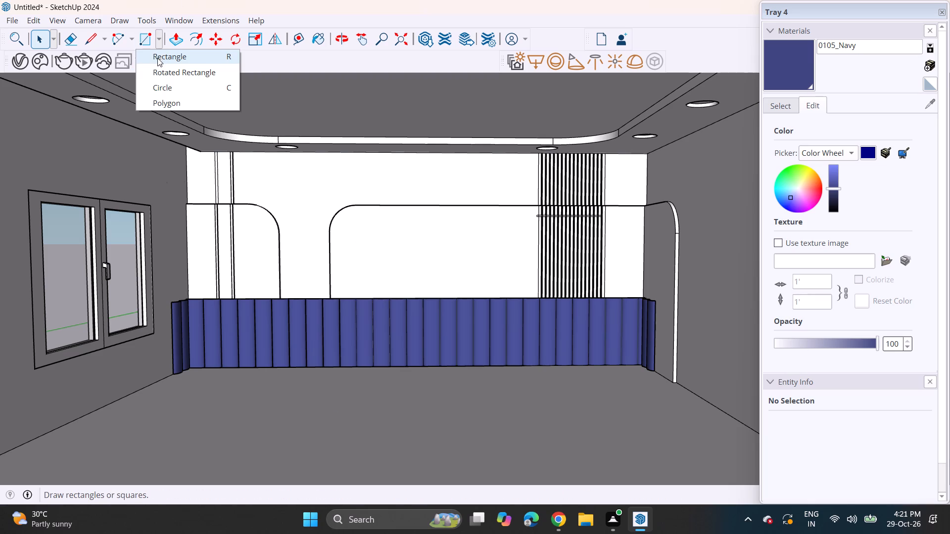
click(154, 83)
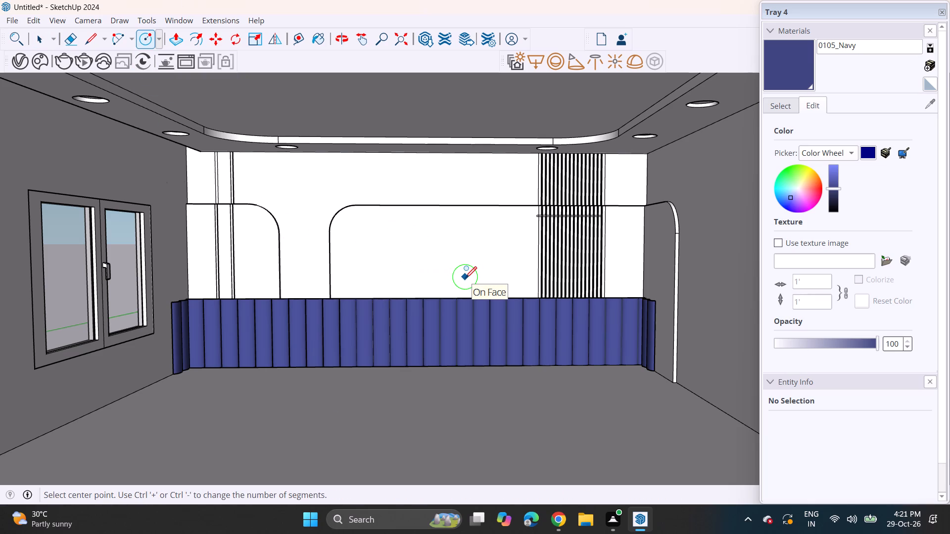
scroll(421, 263, up, 6)
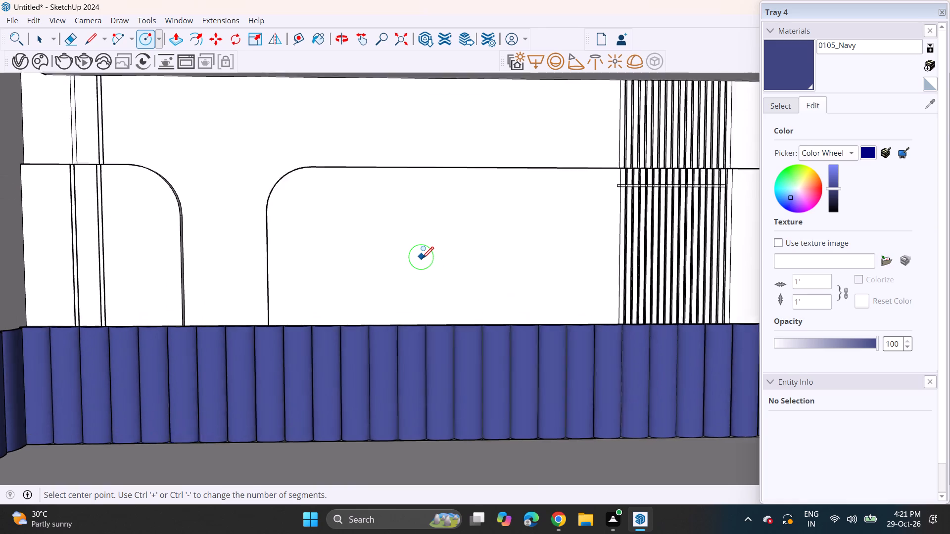
scroll(422, 258, up, 1)
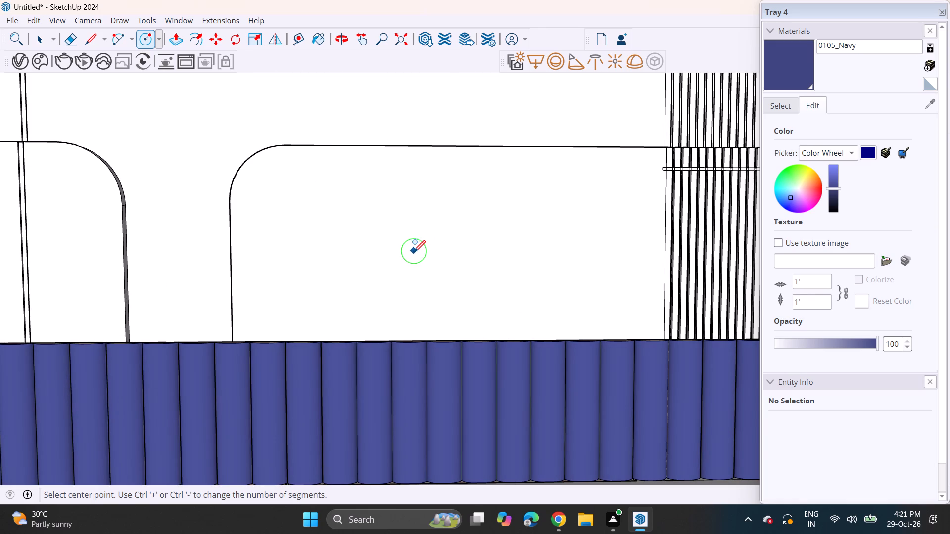
click(426, 252)
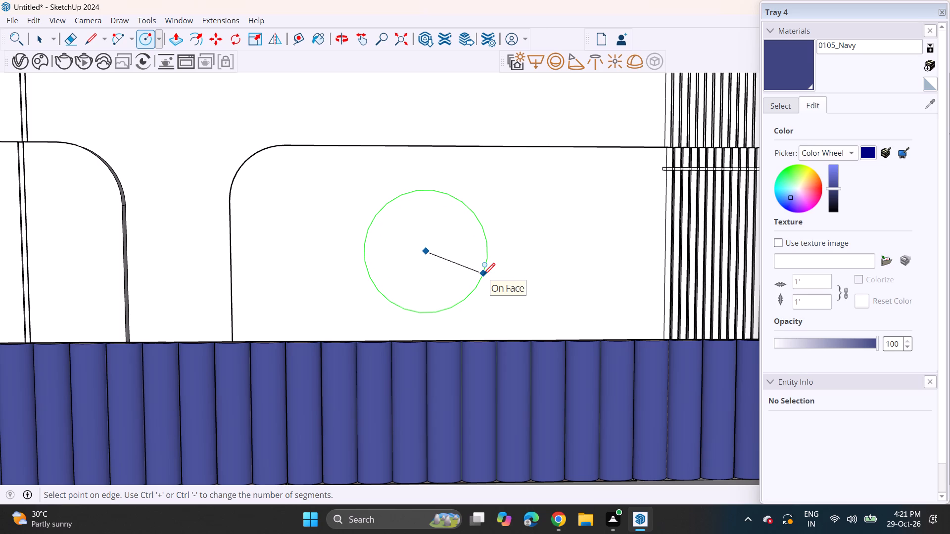
click(483, 274)
key(space)
Set the wall circle's segments to 60.
click(482, 277)
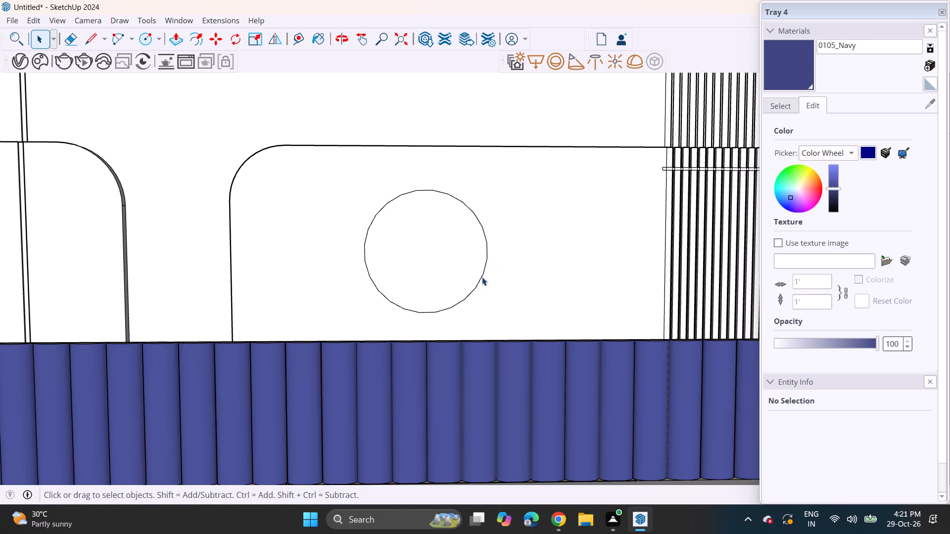
click(884, 454)
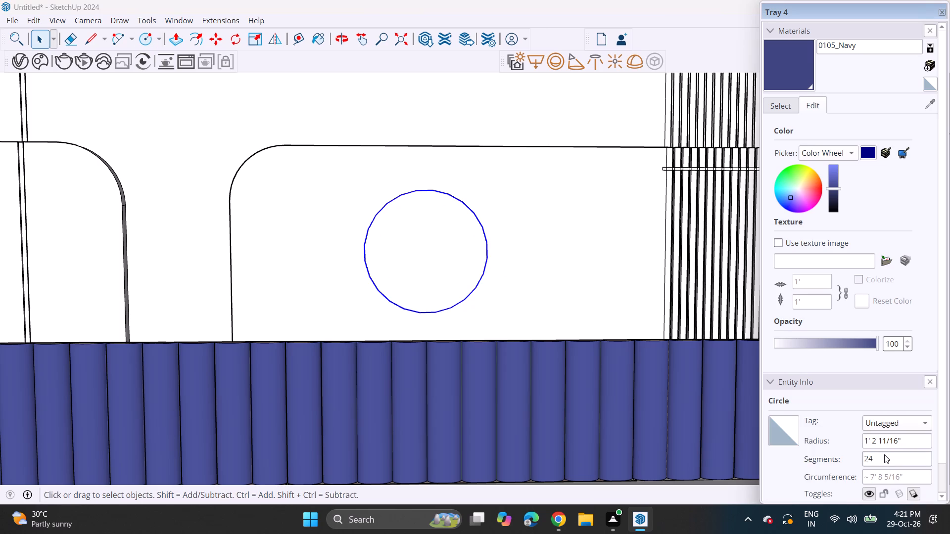
key(BackSpace)
key(BackSpace)
key(BackSpace)
text(60)
key(Return)
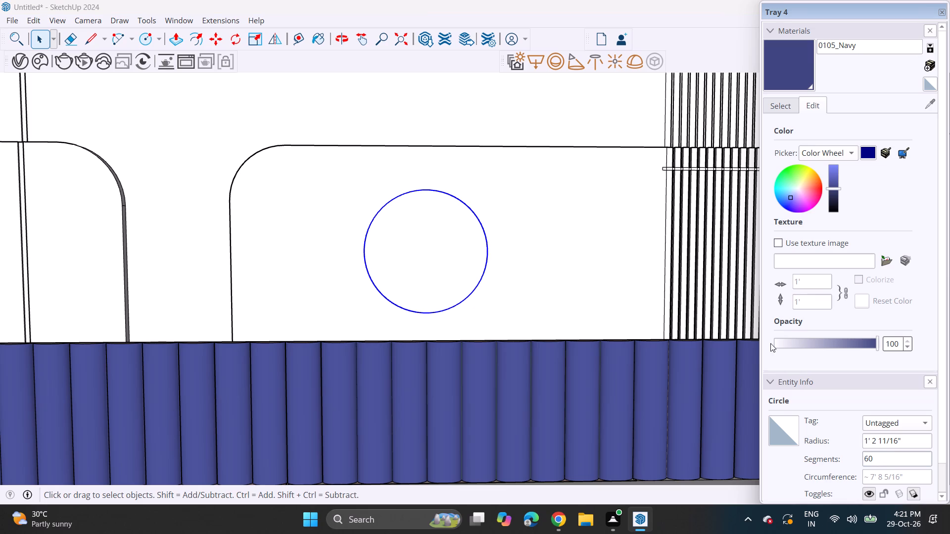
Offset the wall circle well inward and slightly outward, and offset the inner circle slightly to form two narrow concentric rings.
click(200, 41)
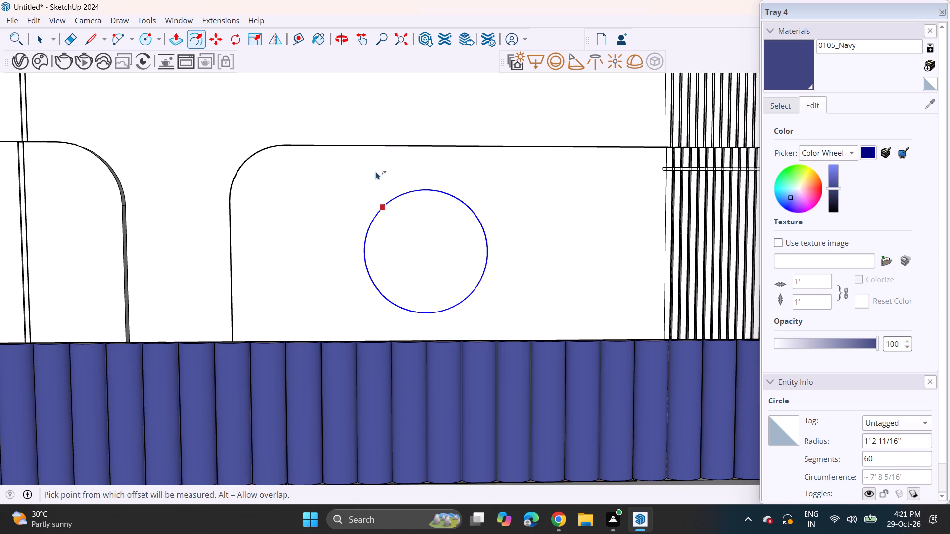
click(412, 192)
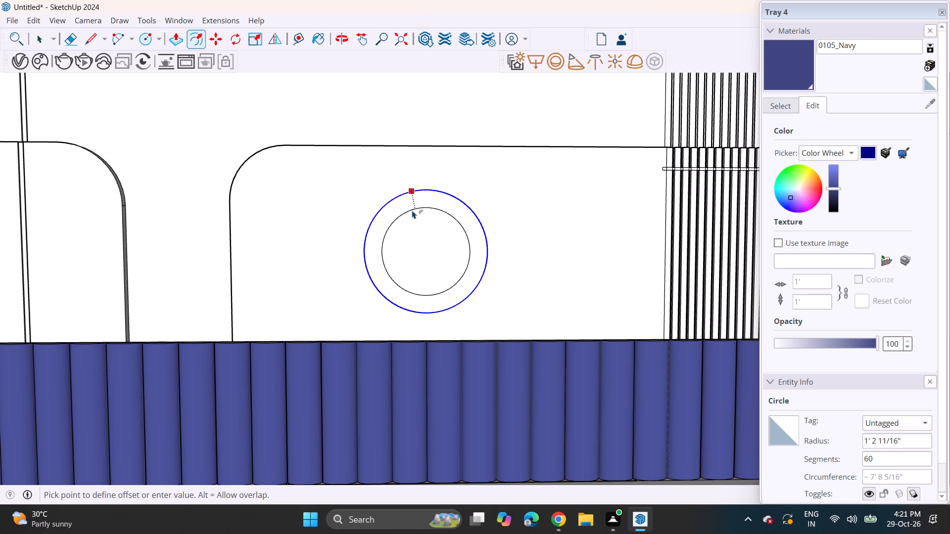
click(412, 210)
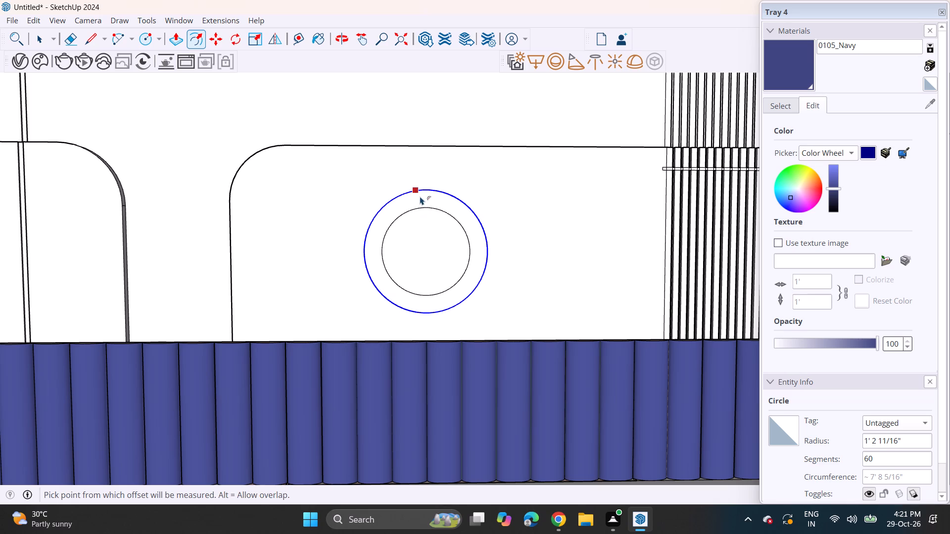
click(422, 192)
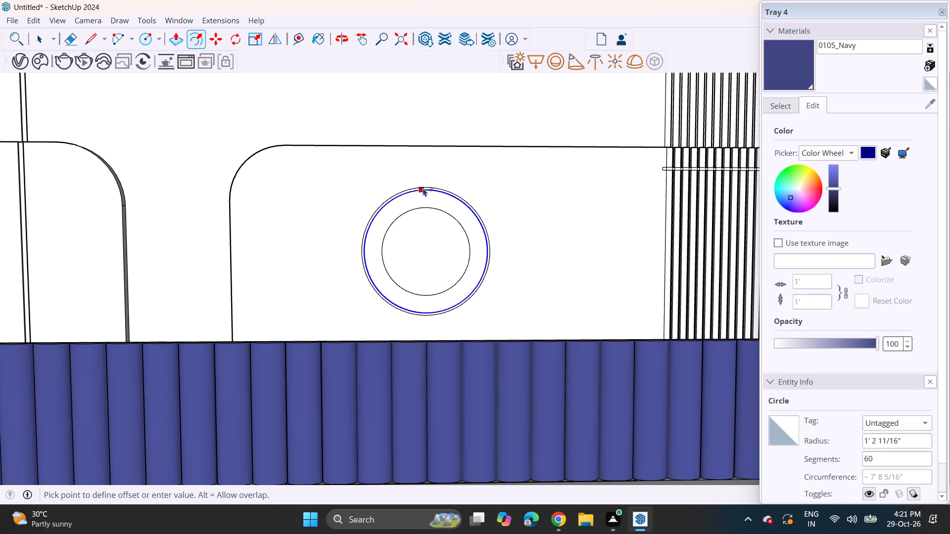
click(423, 188)
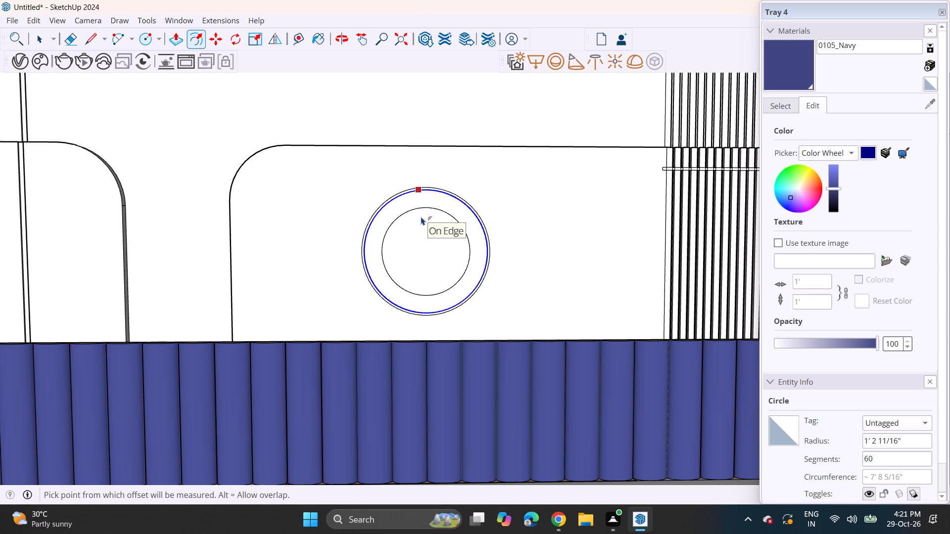
key(Escape)
click(424, 214)
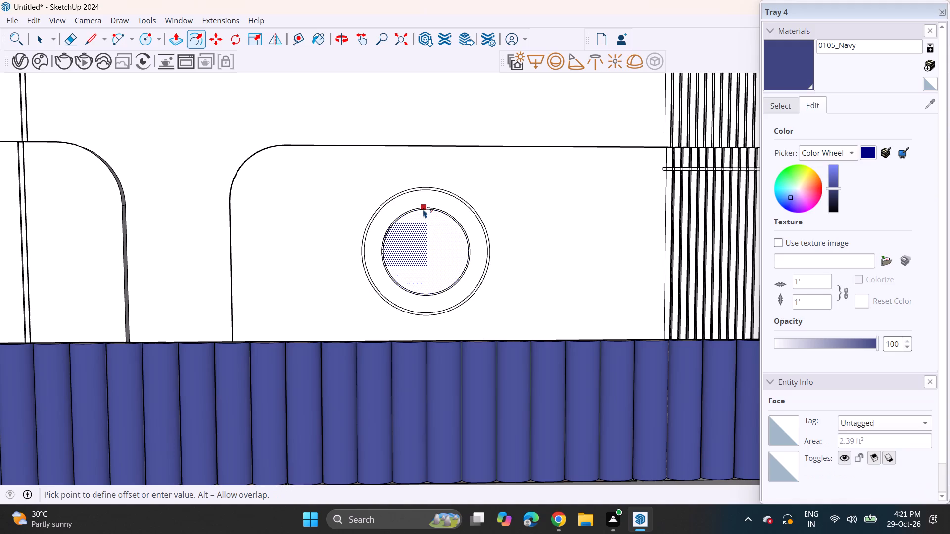
click(423, 210)
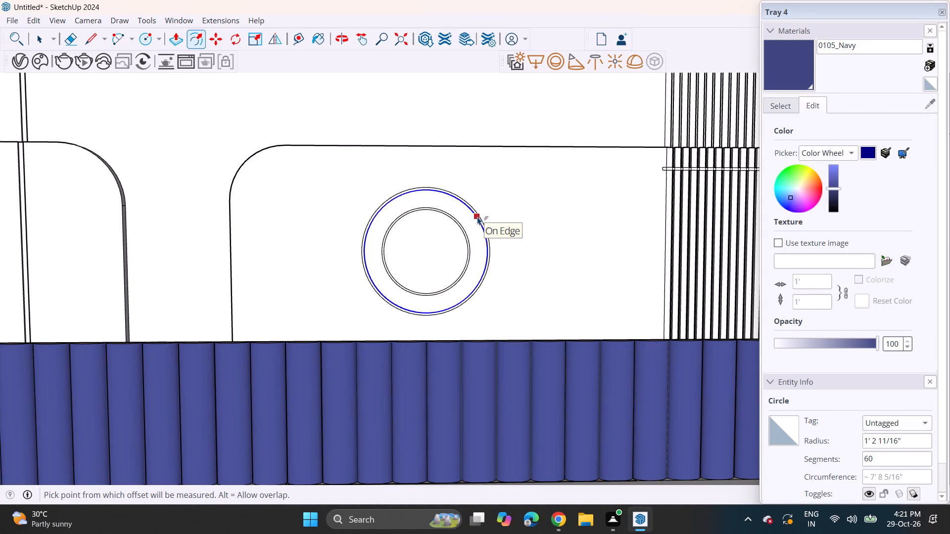
Draw two short lines across the narrow outer ring, one on its upper window-opposite side and one on its lower side.
click(89, 42)
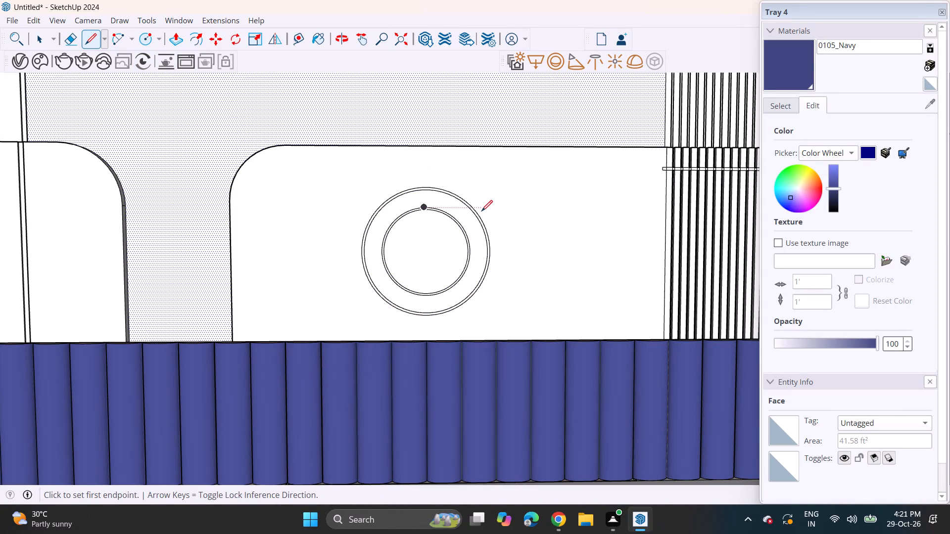
key(Escape)
scroll(467, 193, up, 14)
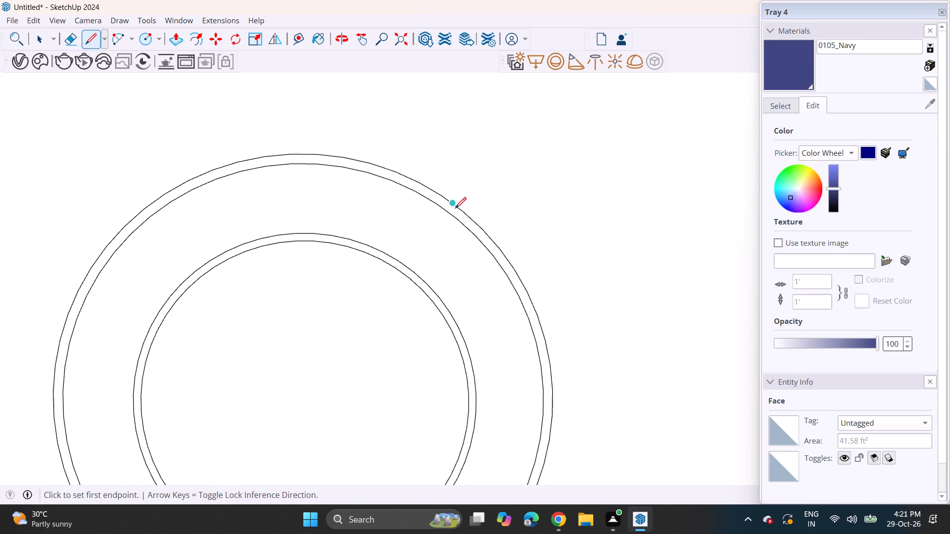
click(462, 209)
click(460, 221)
scroll(464, 274, down, 2)
scroll(465, 289, up, 1)
scroll(465, 294, down, 1)
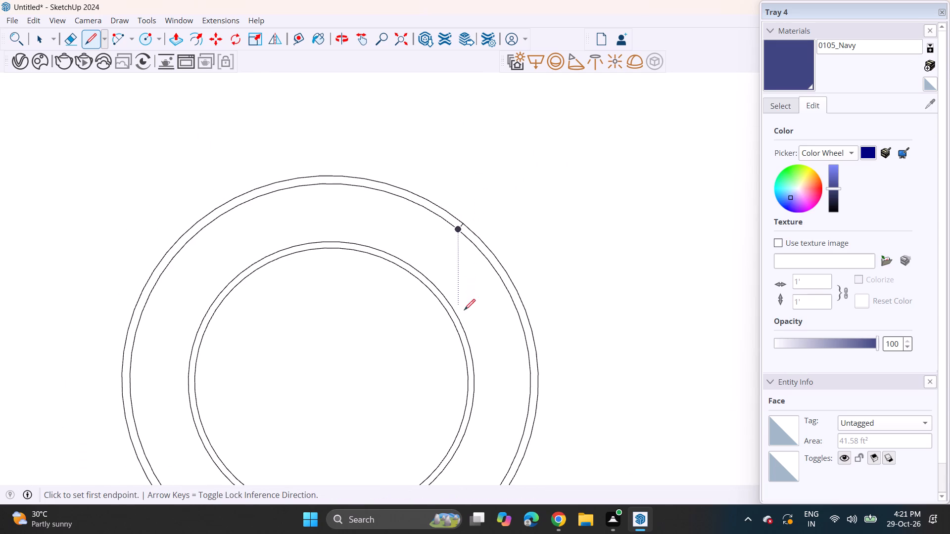
scroll(466, 348, down, 3)
middle_drag(463, 373, 469, 279)
click(498, 363)
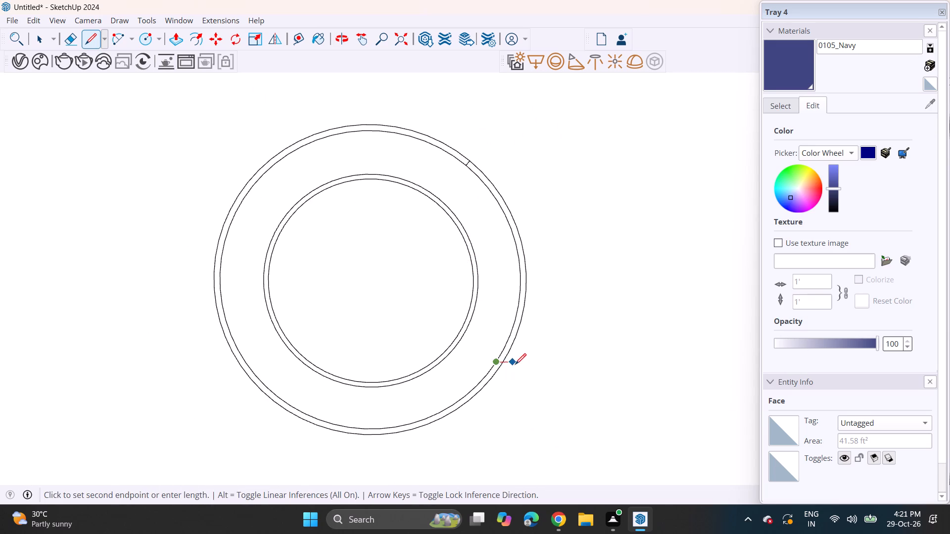
scroll(505, 365, up, 1)
scroll(505, 365, down, 1)
scroll(505, 365, up, 2)
click(504, 369)
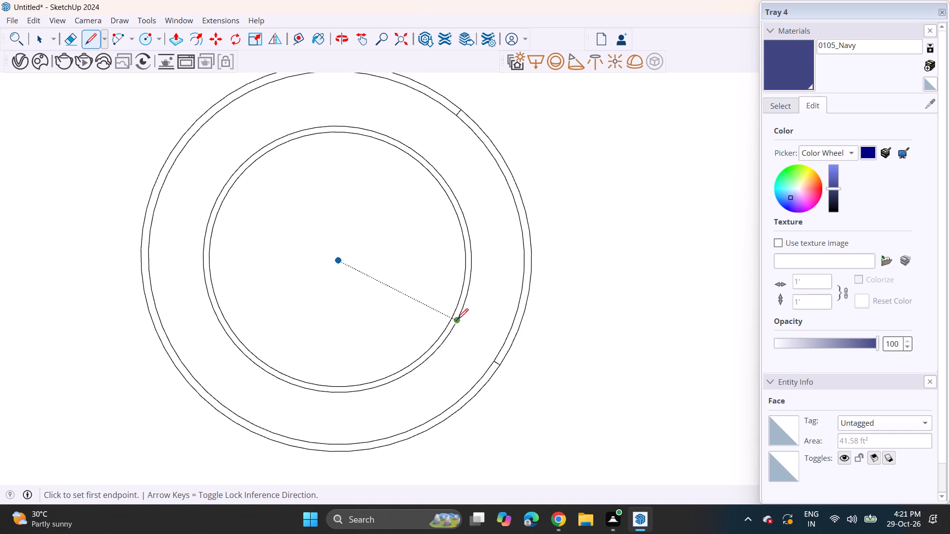
Draw two short lines across the narrow inner ring, at roughly opposite sides of it.
scroll(457, 319, down, 3)
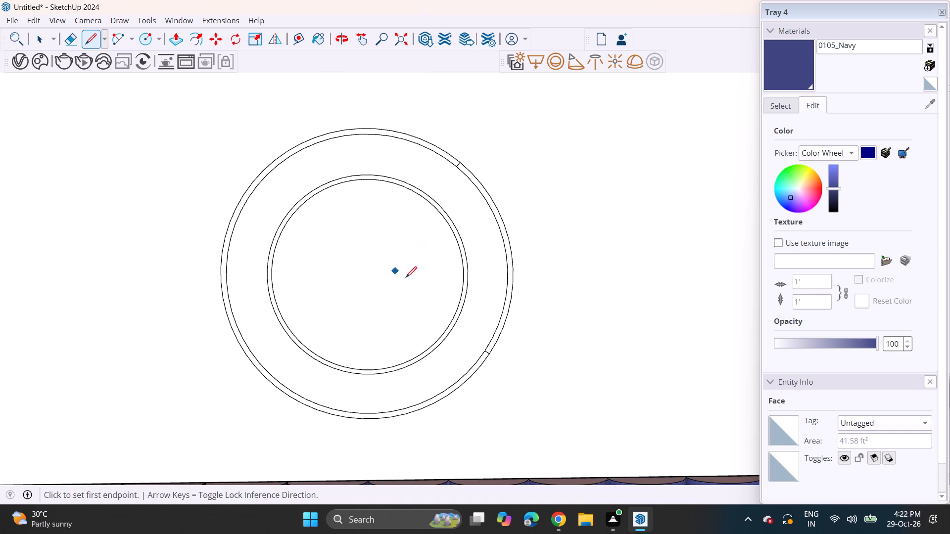
scroll(432, 327, down, 1)
scroll(433, 327, up, 3)
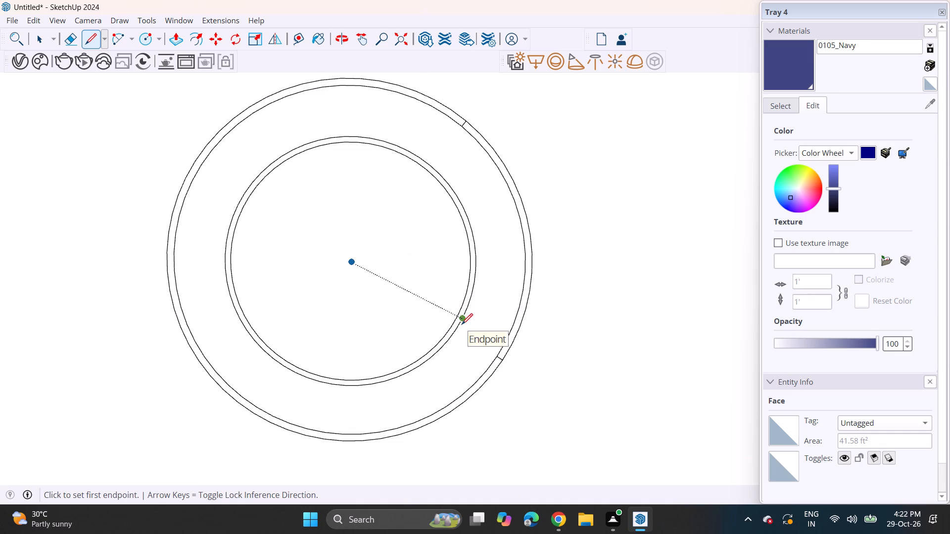
click(461, 325)
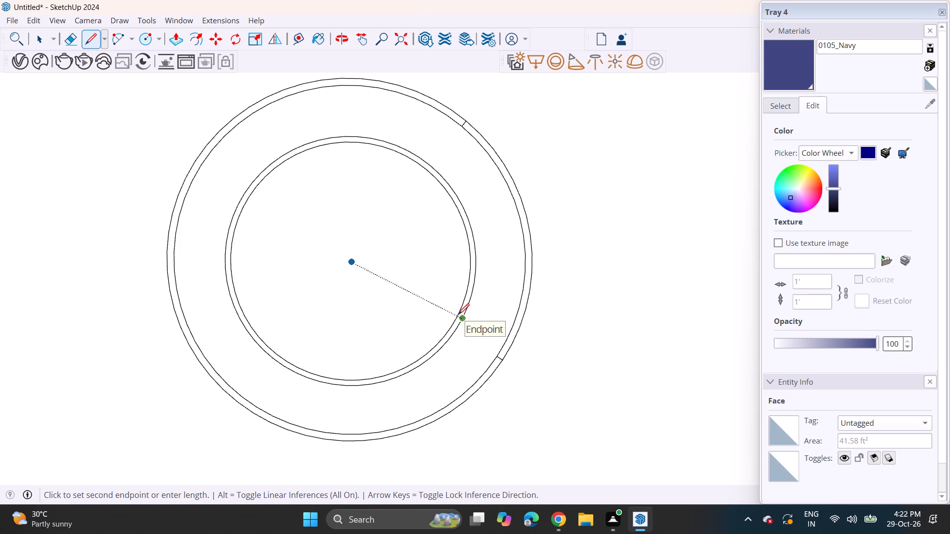
scroll(457, 314, up, 1)
scroll(457, 314, down, 1)
scroll(457, 314, up, 4)
click(456, 316)
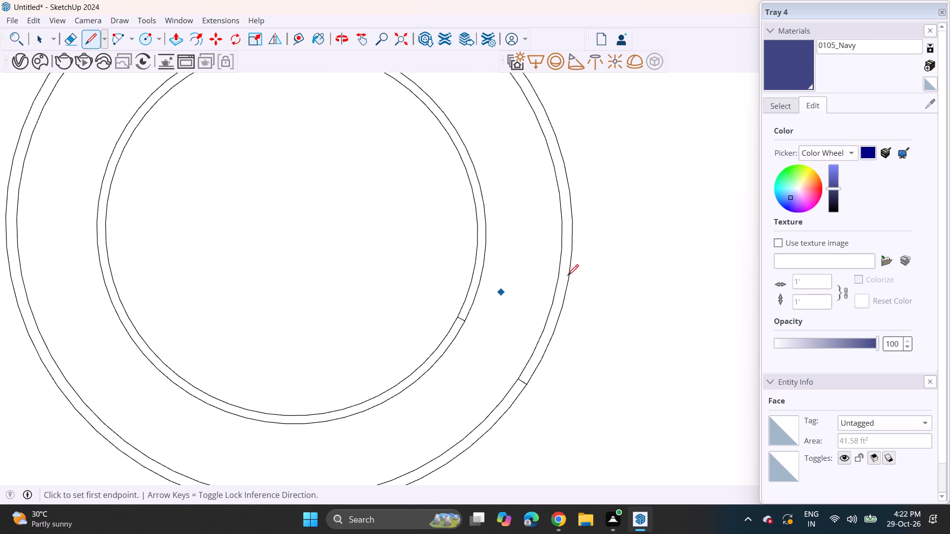
scroll(559, 286, down, 4)
scroll(410, 306, down, 2)
shift+middle_drag(395, 300, 435, 325)
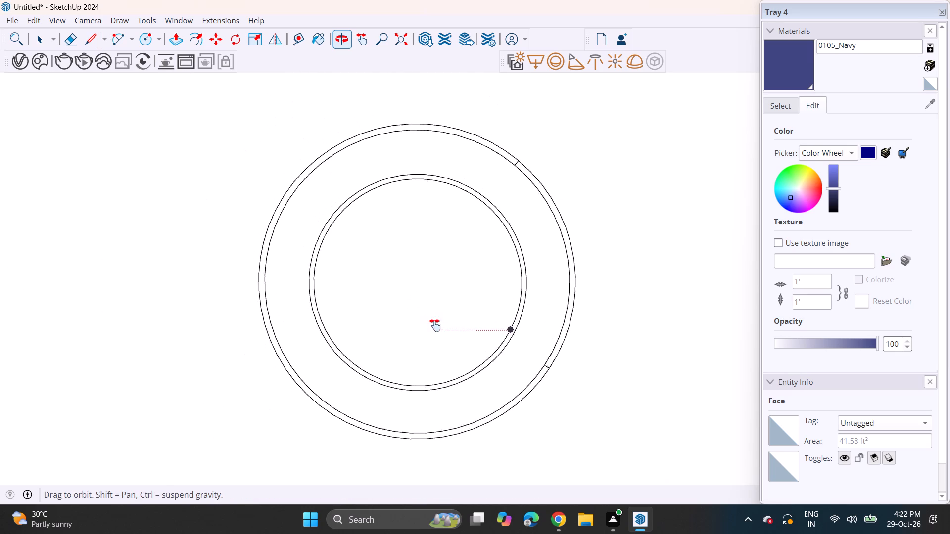
shift+middle_drag(435, 325, 446, 333)
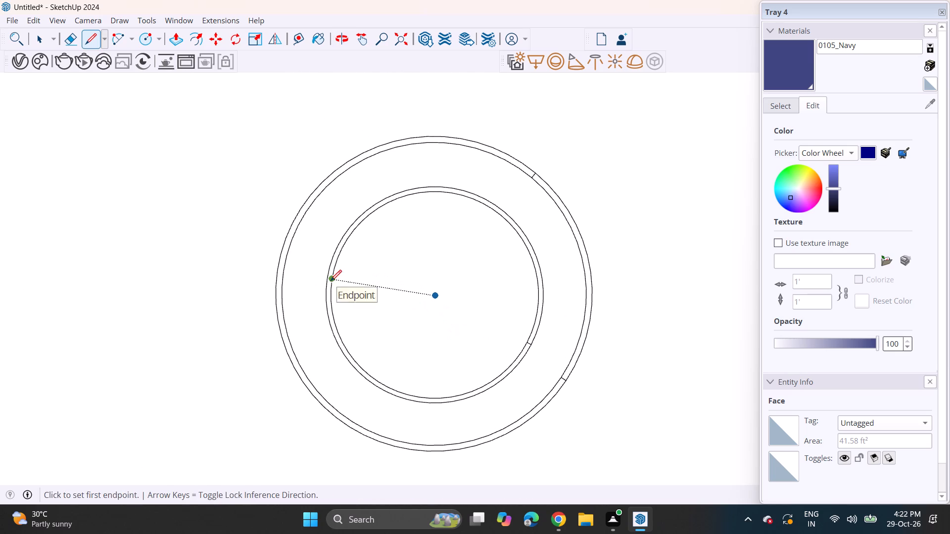
click(325, 275)
click(335, 281)
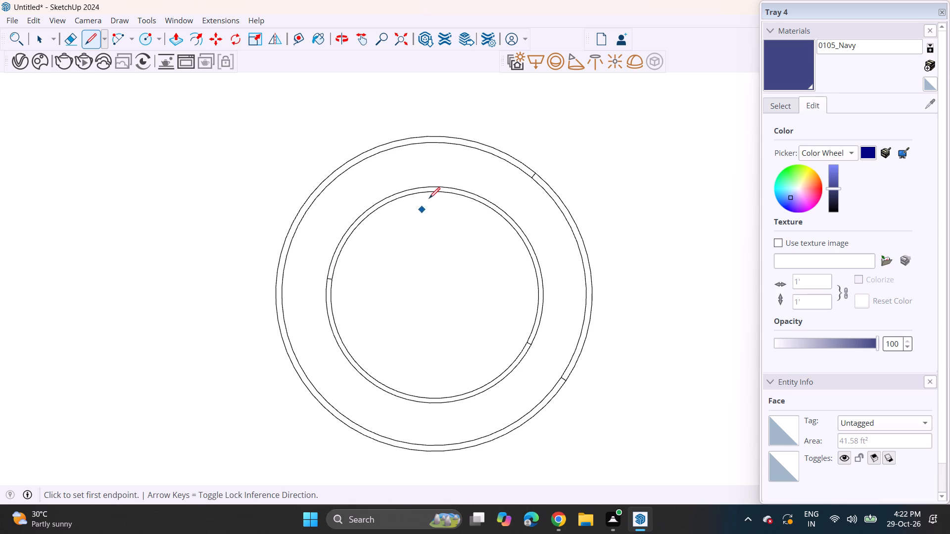
Draw a vertical circle of 5" radius outside the room, near the spare pink ribbed panel.
scroll(429, 198, down, 6)
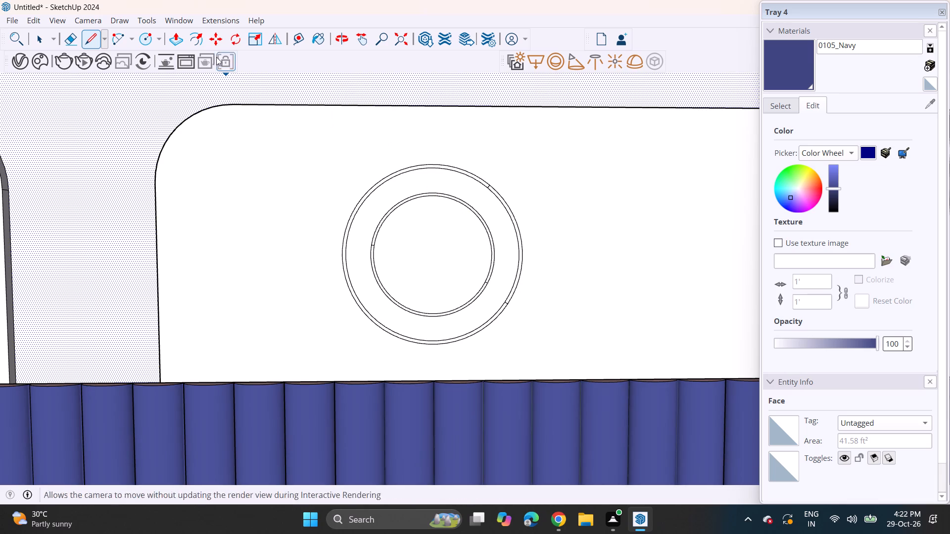
click(152, 40)
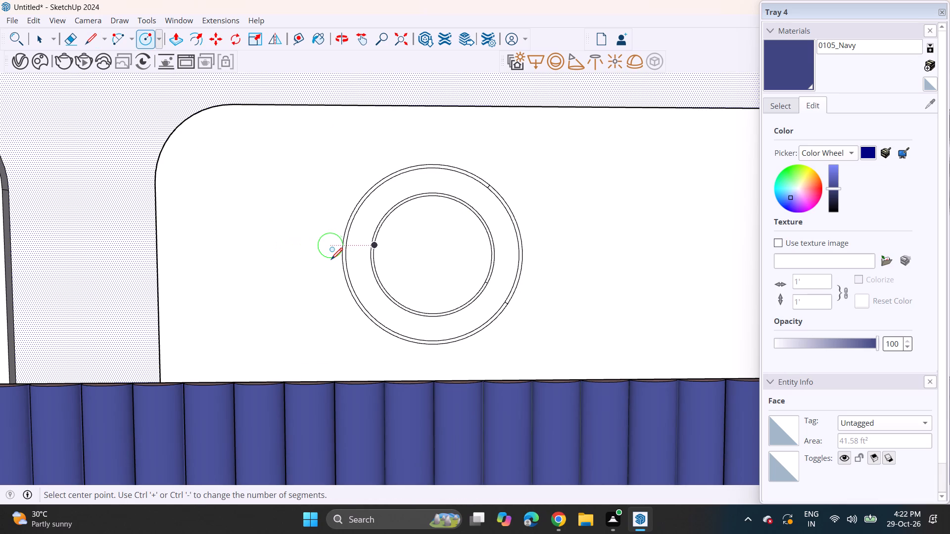
click(346, 250)
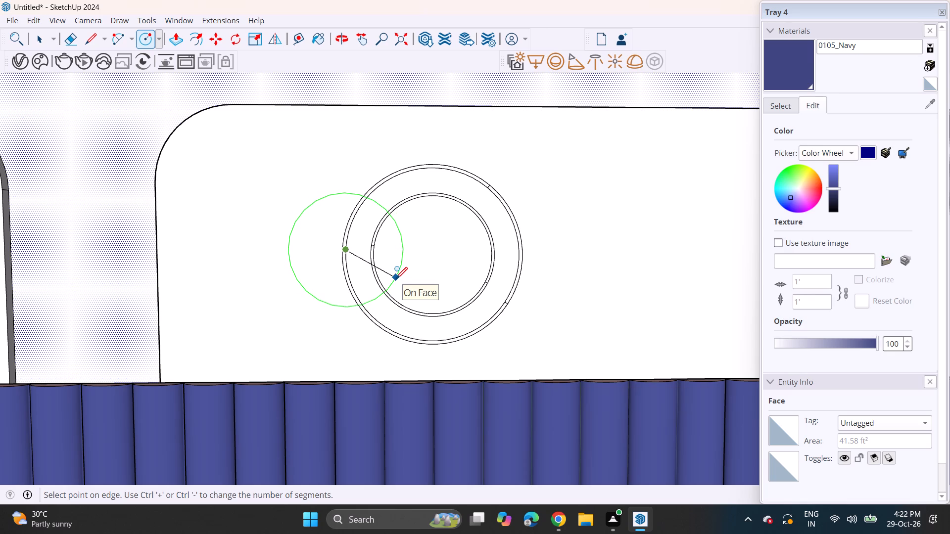
key(Escape)
scroll(397, 273, up, 1)
scroll(397, 273, down, 7)
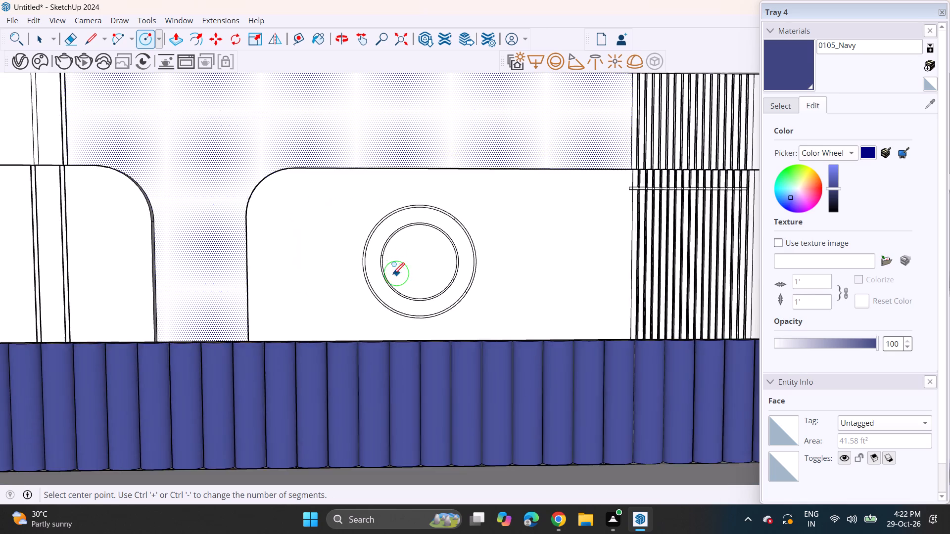
scroll(393, 273, down, 8)
shift+middle_drag(440, 264, 263, 273)
scroll(259, 267, down, 5)
scroll(268, 279, up, 2)
shift+middle_drag(417, 270, 292, 276)
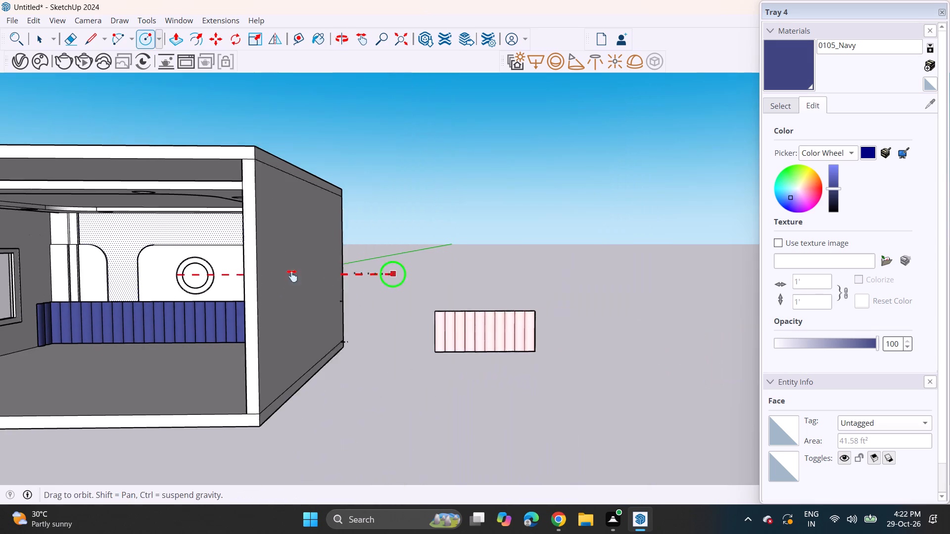
shift+middle_drag(292, 276, 259, 276)
click(536, 261)
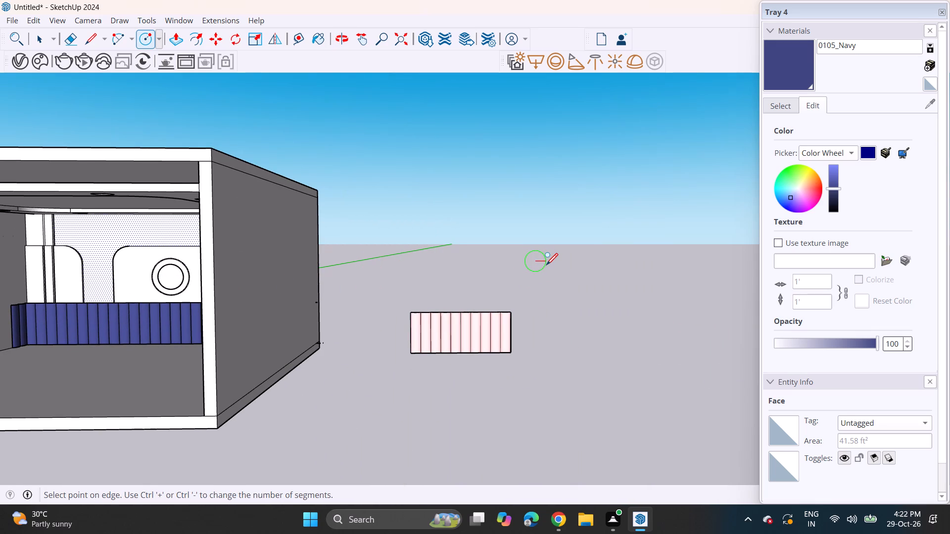
click(546, 264)
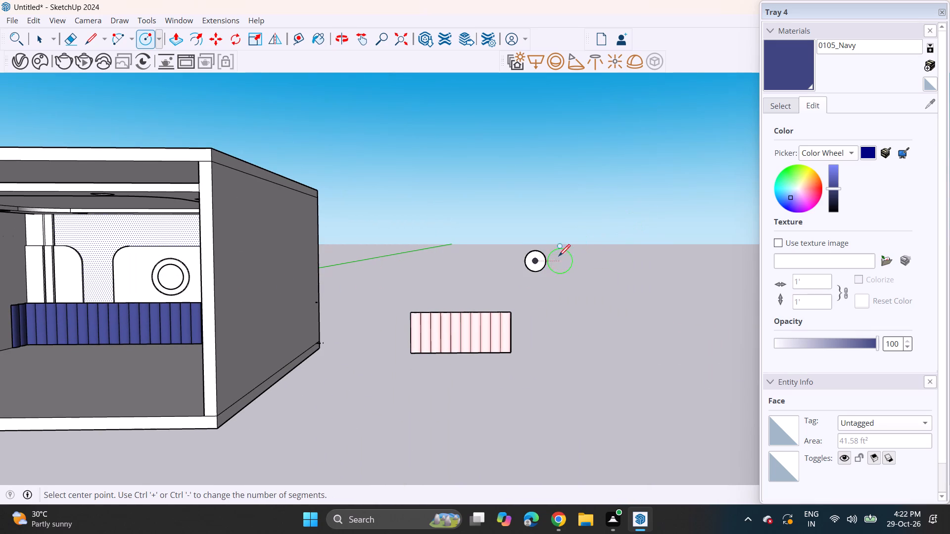
key(space)
Set the 5" circle's segments to 60.
scroll(547, 264, up, 18)
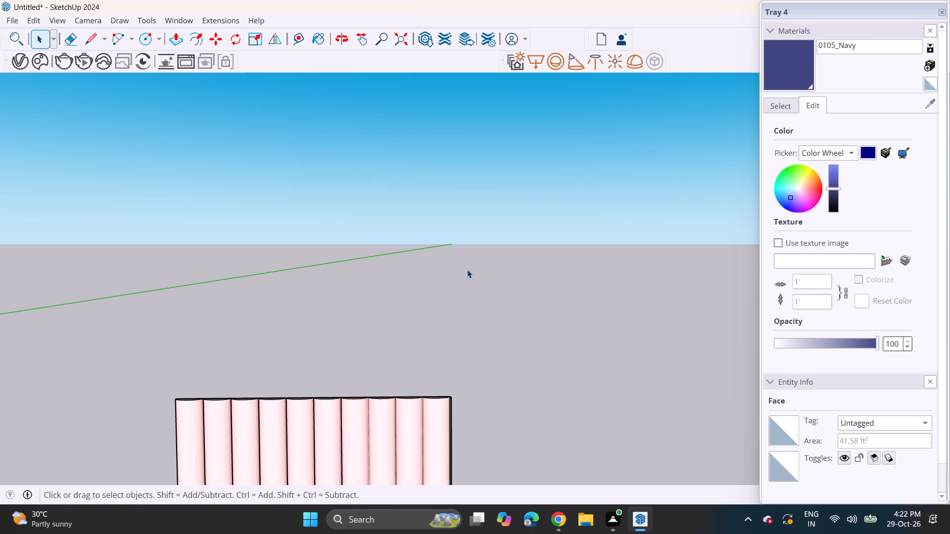
scroll(472, 282, down, 6)
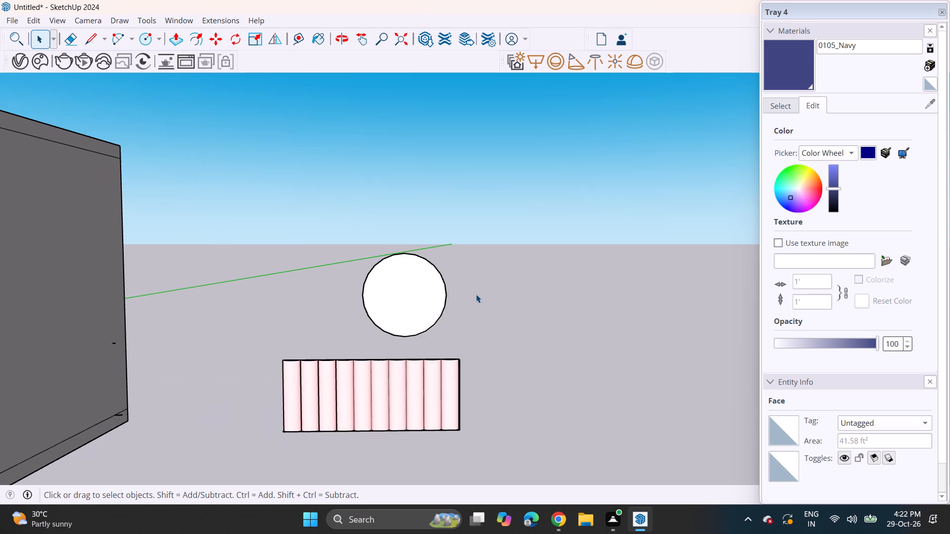
scroll(359, 295, up, 2)
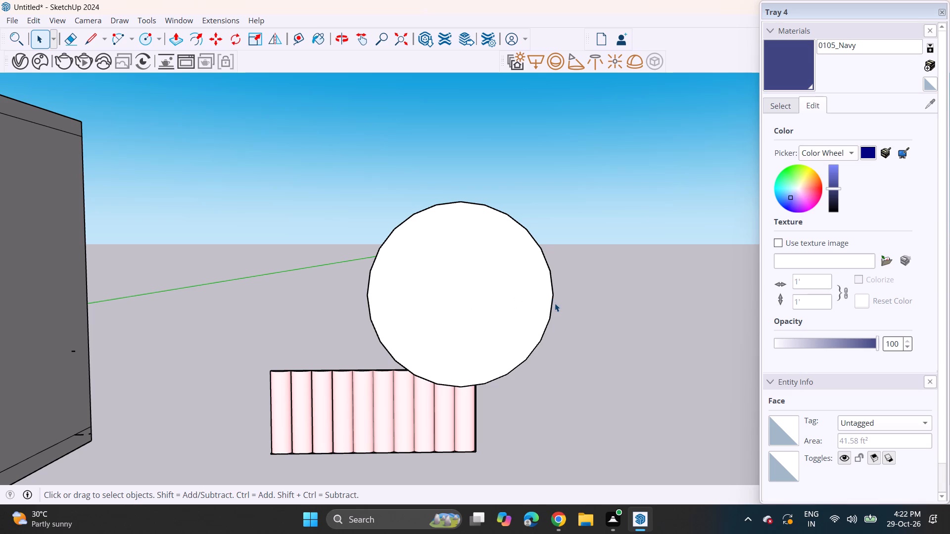
click(554, 301)
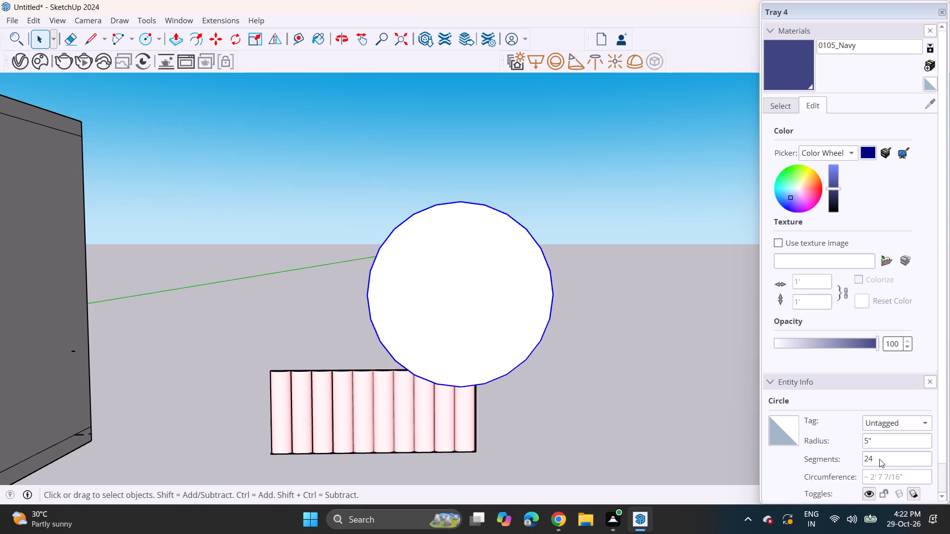
click(880, 458)
key(BackSpace)
key(BackSpace)
key(BackSpace)
text(60)
key(Return)
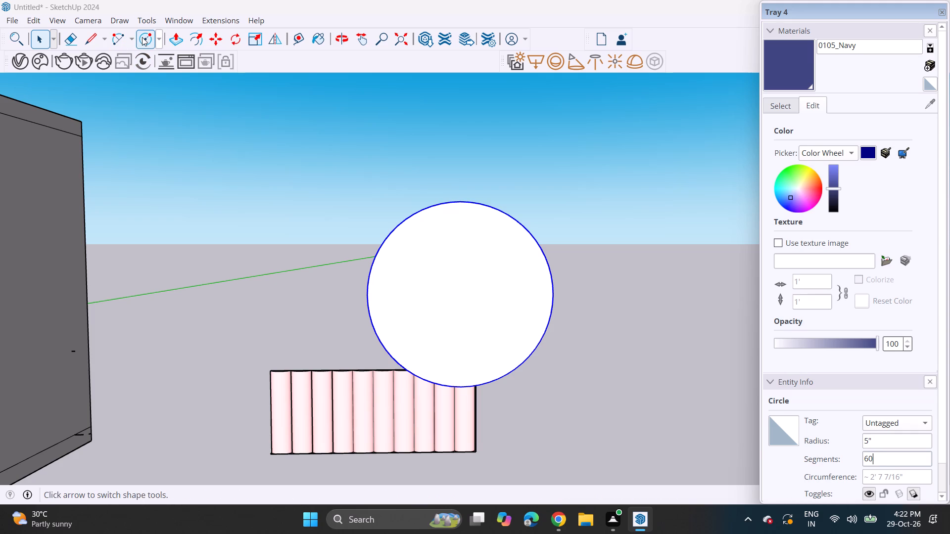
Draw a concentric circle of 2" radius inside the 5" circle.
click(142, 37)
click(462, 291)
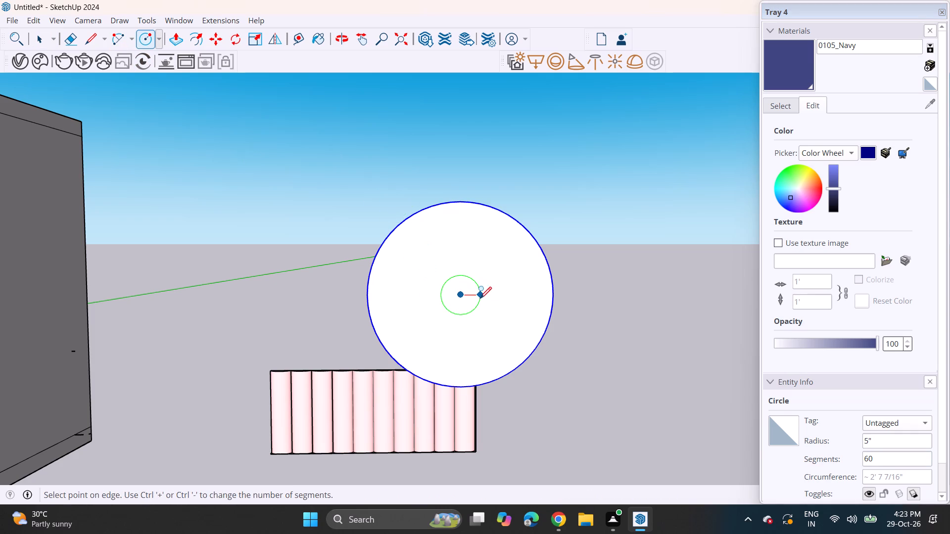
click(498, 302)
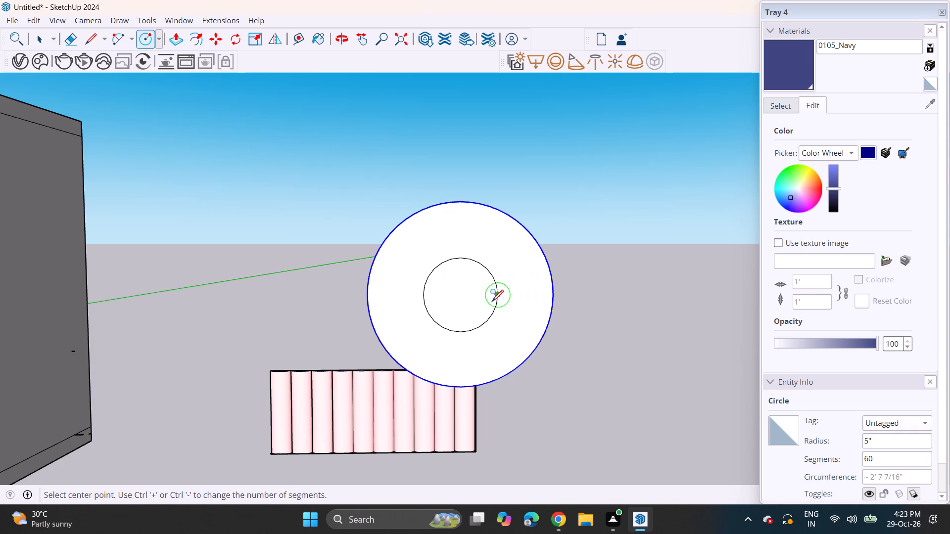
key(space)
Set the inner 2" circle's segments to 60.
click(499, 302)
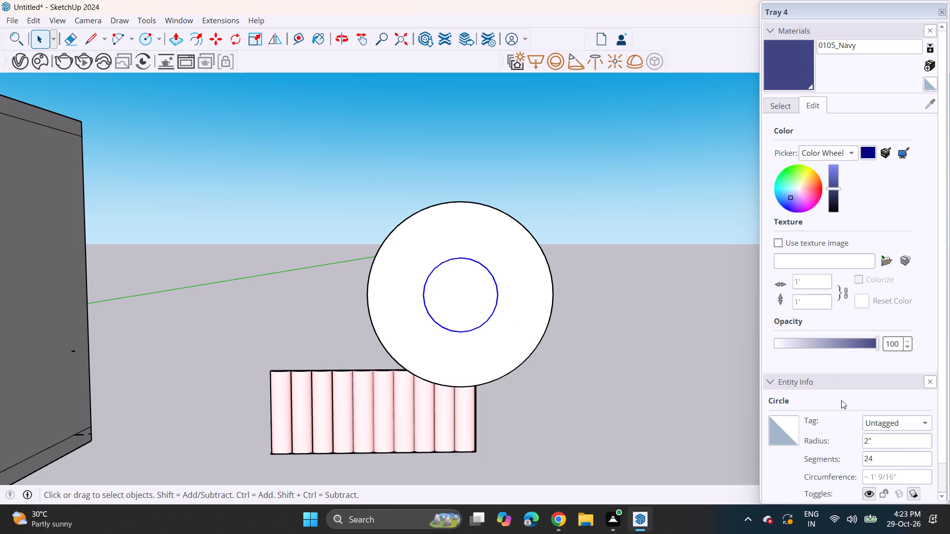
click(874, 455)
key(BackSpace)
key(BackSpace)
key(BackSpace)
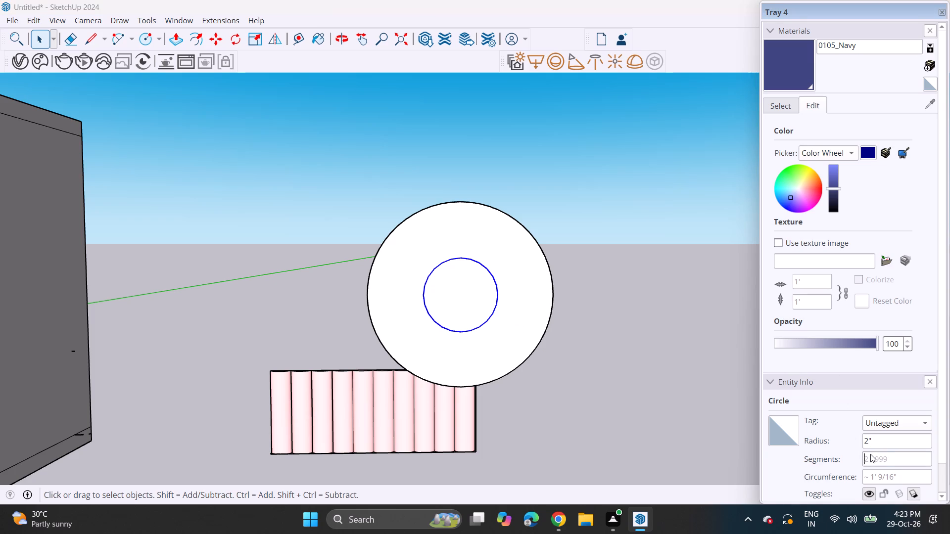
text(60)
key(Return)
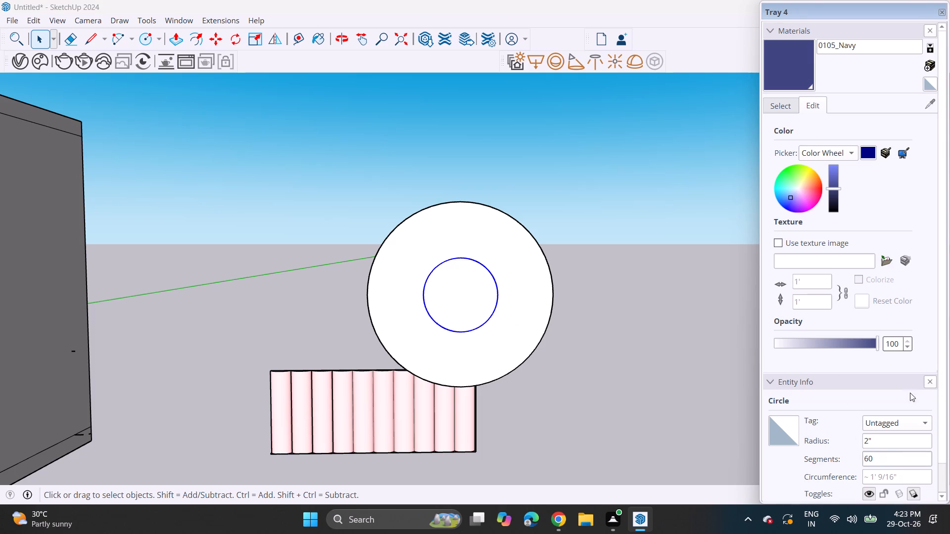
Push/Pull the outer ring and the inner circle by the same small depth to form a thin solid disc.
middle_drag(503, 270, 457, 270)
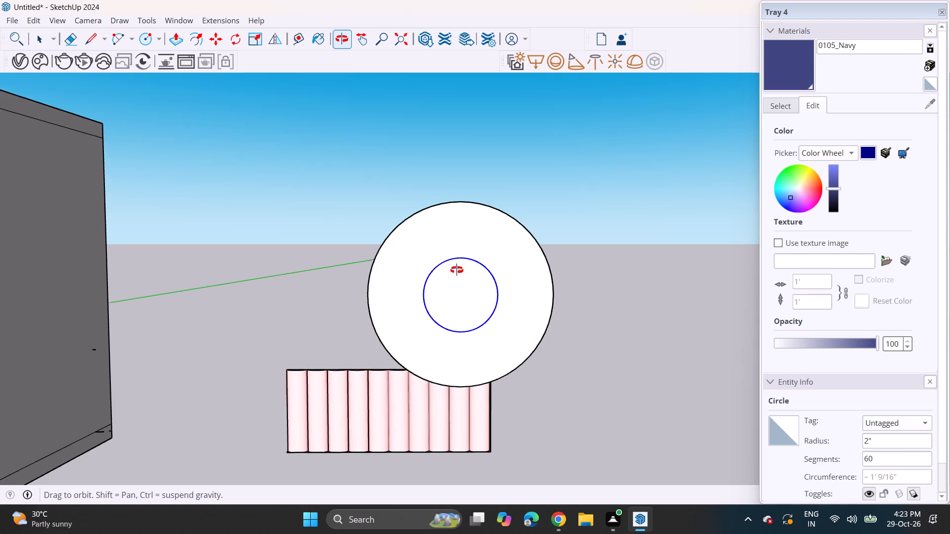
middle_drag(457, 270, 157, 264)
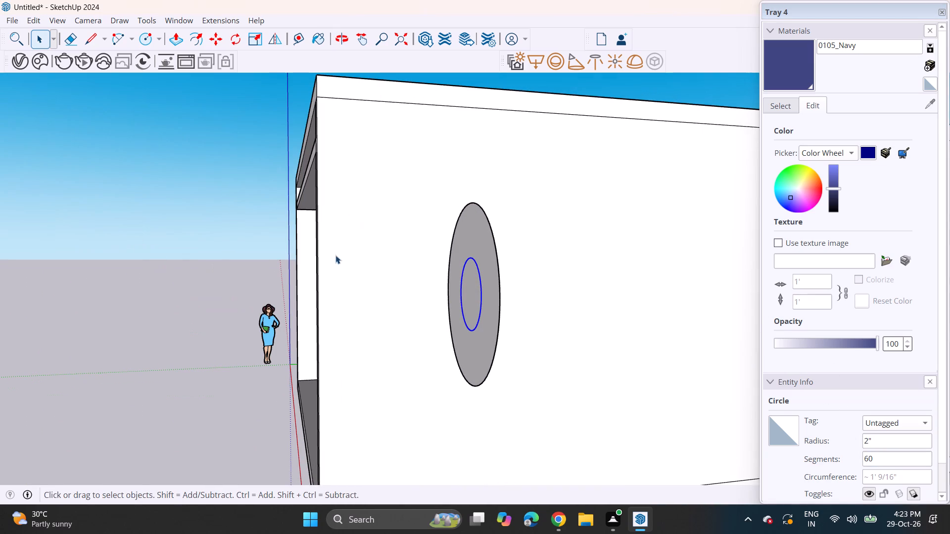
scroll(338, 254, up, 4)
scroll(339, 247, down, 5)
scroll(339, 247, up, 1)
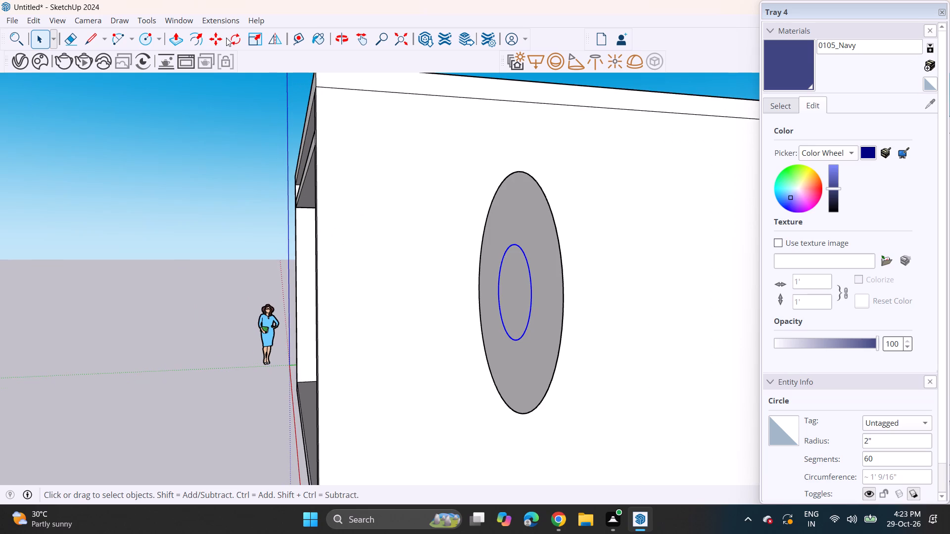
click(180, 39)
click(524, 216)
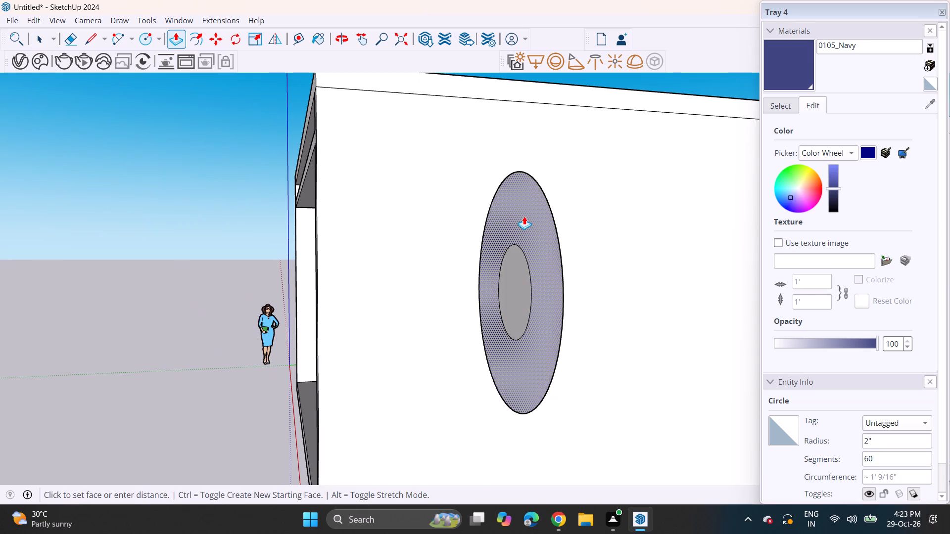
click(521, 218)
double_click(513, 267)
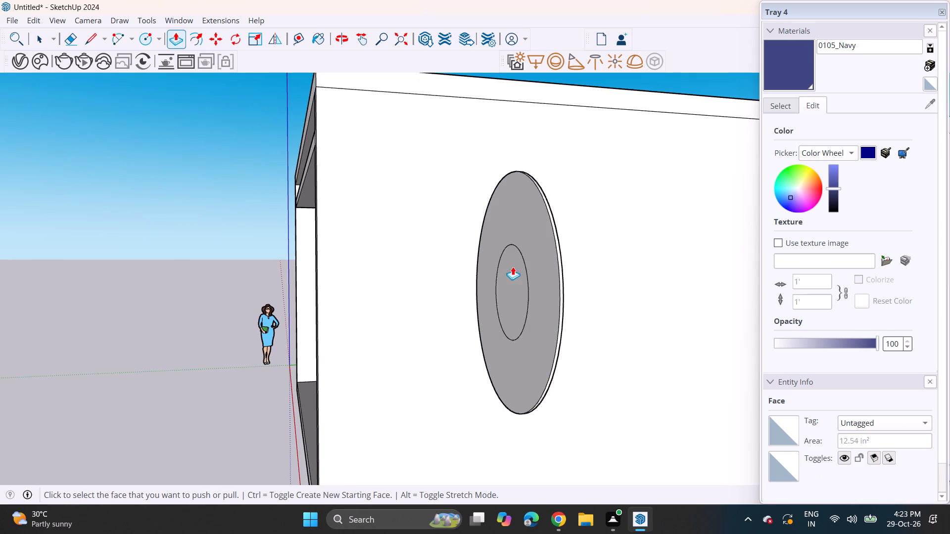
Draw a vertical line from the top of the inner circle to its centre, and a short line outward along the green axis.
scroll(538, 267, up, 1)
middle_drag(505, 265, 443, 272)
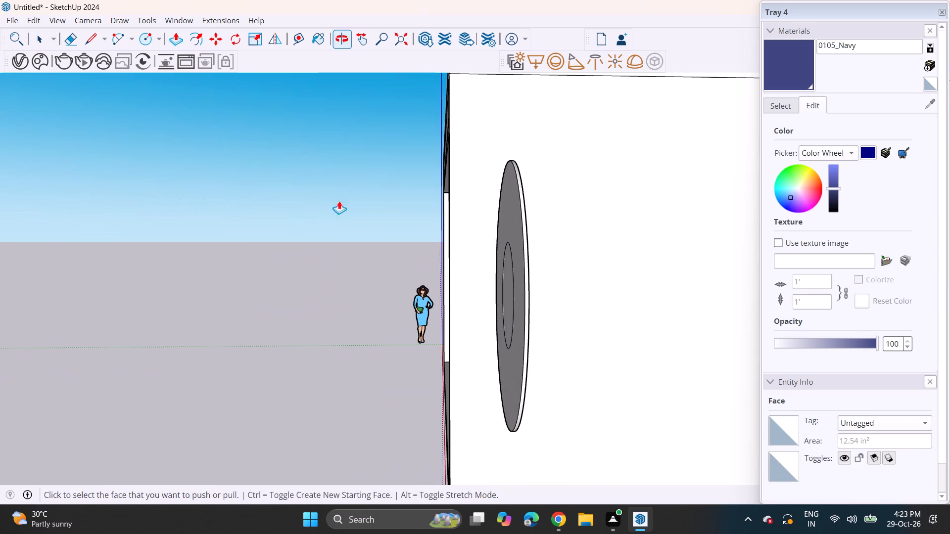
click(87, 42)
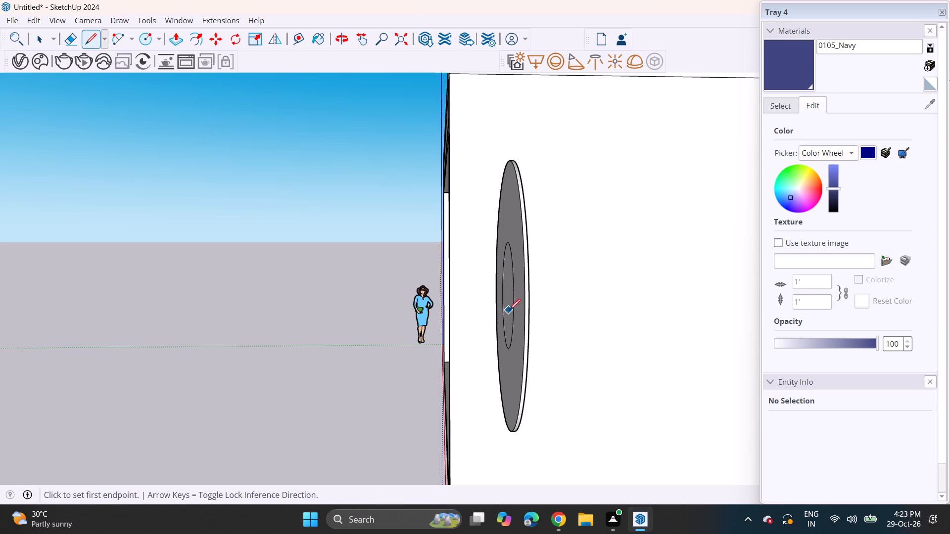
middle_drag(517, 293, 574, 293)
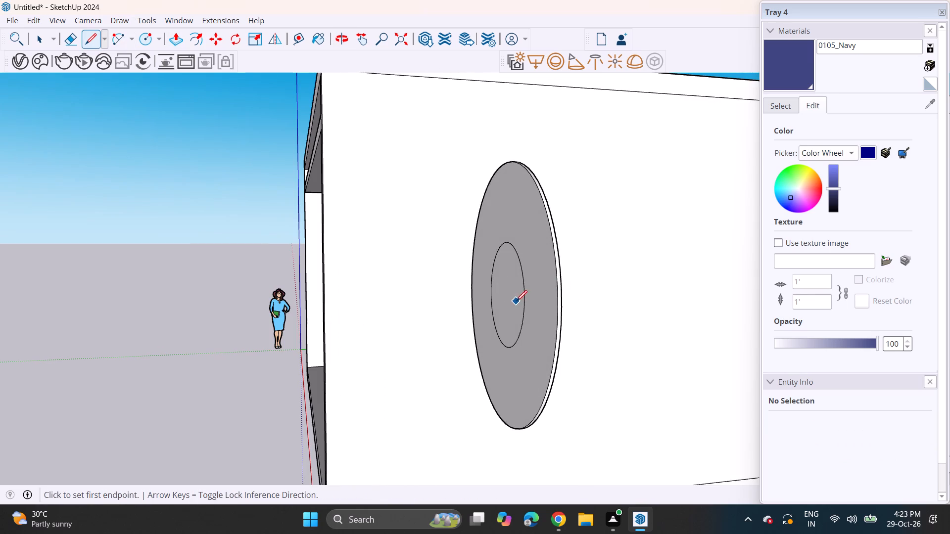
scroll(510, 297, up, 2)
scroll(510, 297, down, 1)
scroll(510, 297, up, 5)
scroll(505, 294, down, 1)
scroll(505, 294, up, 2)
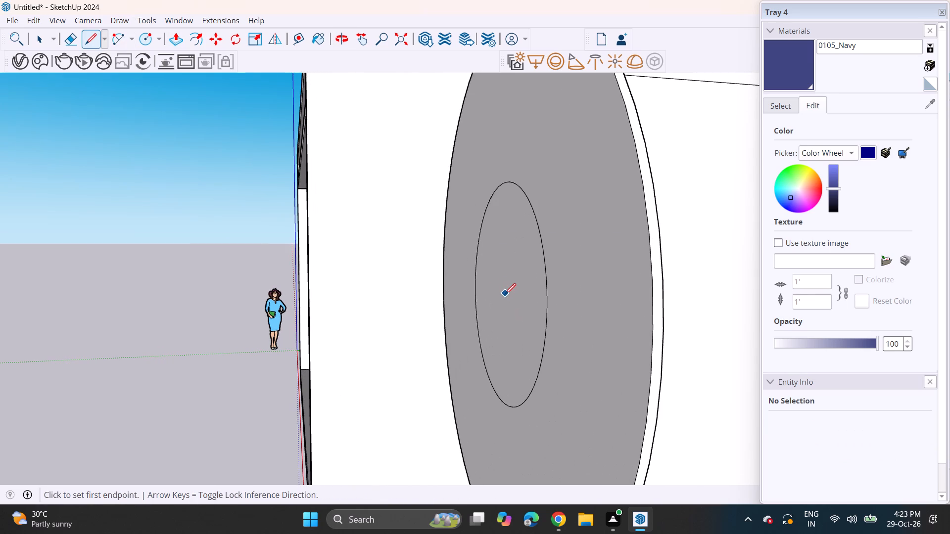
scroll(491, 289, up, 1)
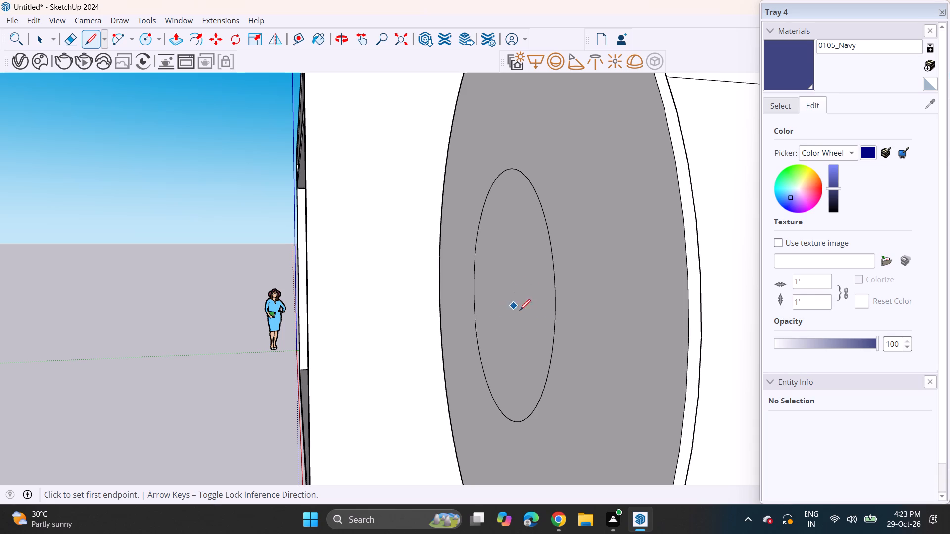
middle_drag(497, 308, 652, 306)
scroll(652, 306, down, 1)
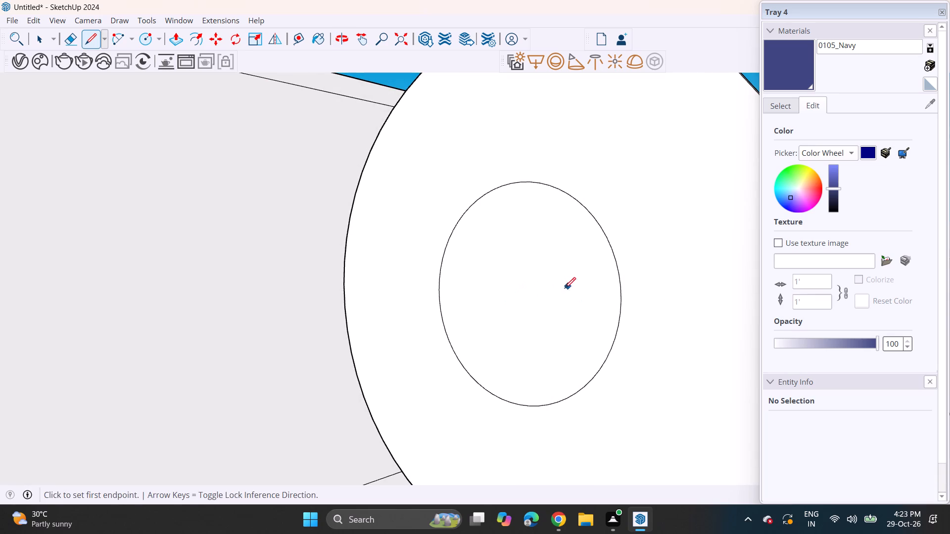
middle_drag(503, 292, 657, 295)
scroll(512, 291, up, 1)
scroll(512, 291, down, 5)
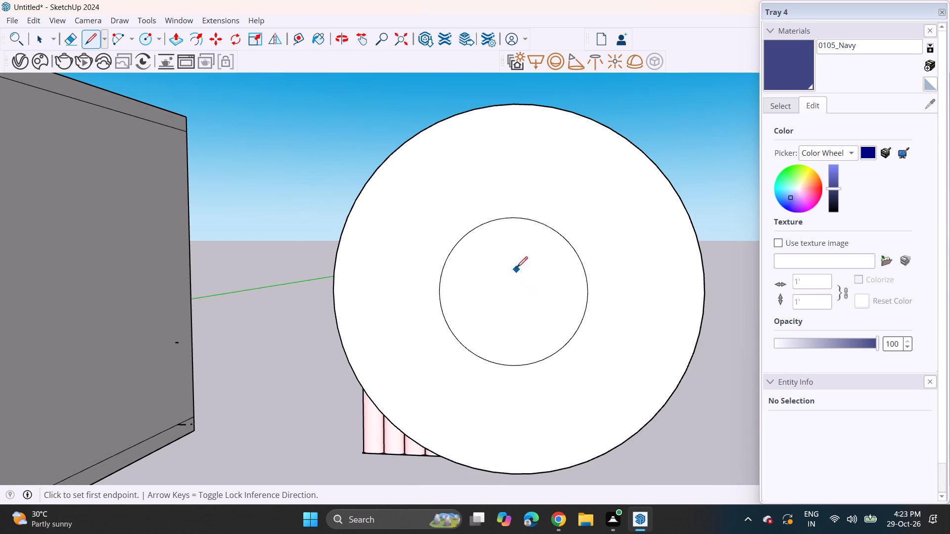
click(515, 221)
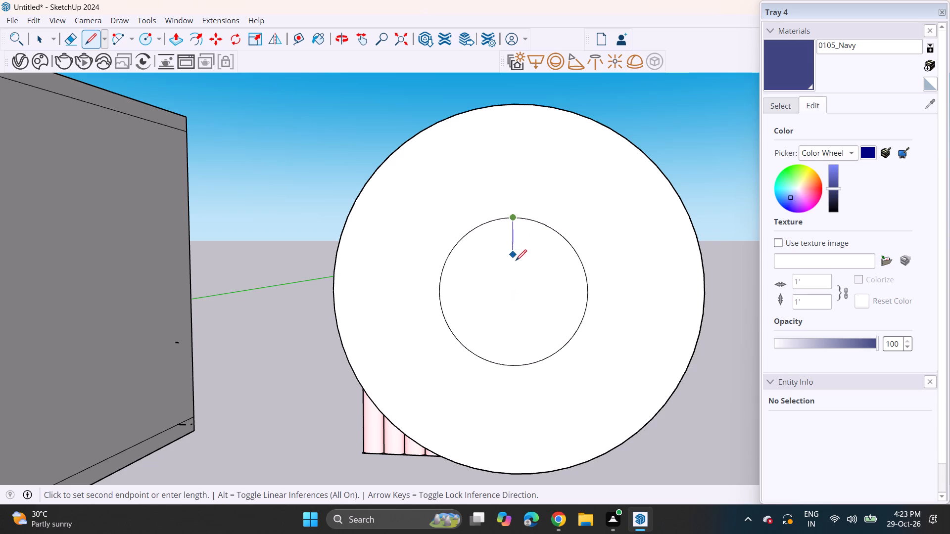
click(516, 293)
middle_drag(517, 283, 121, 317)
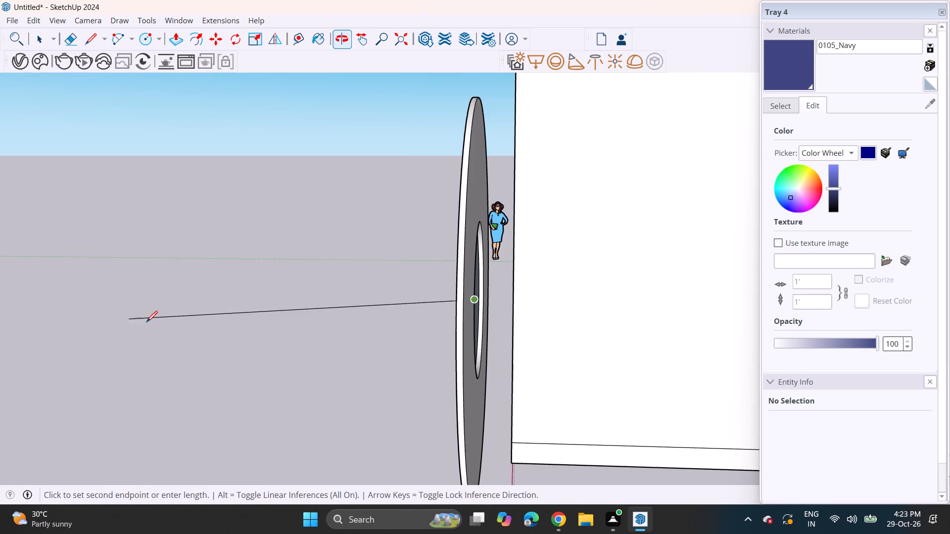
middle_drag(359, 294, 390, 289)
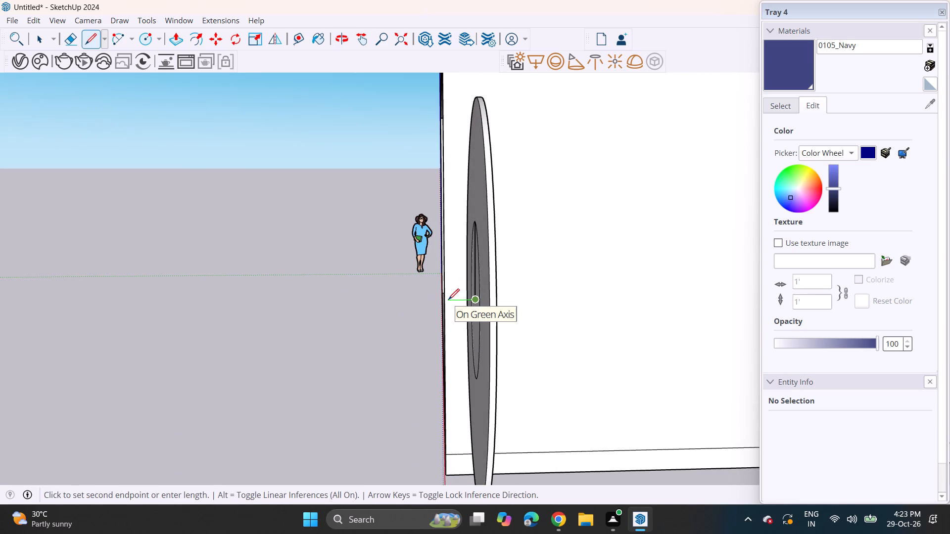
click(448, 300)
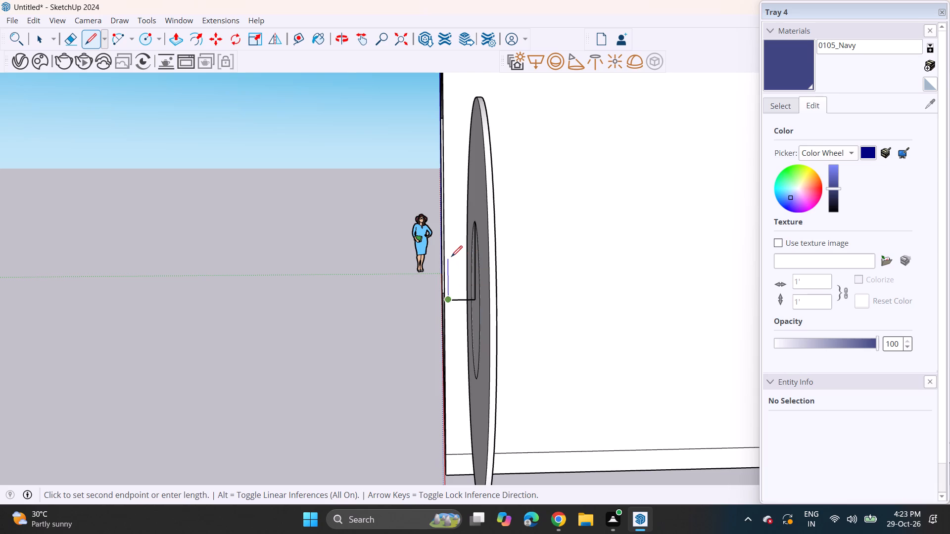
key(space)
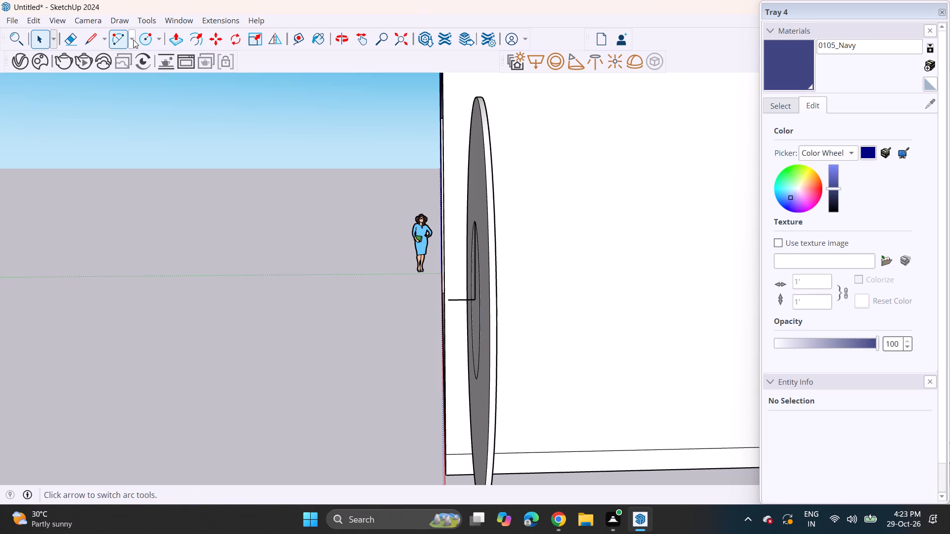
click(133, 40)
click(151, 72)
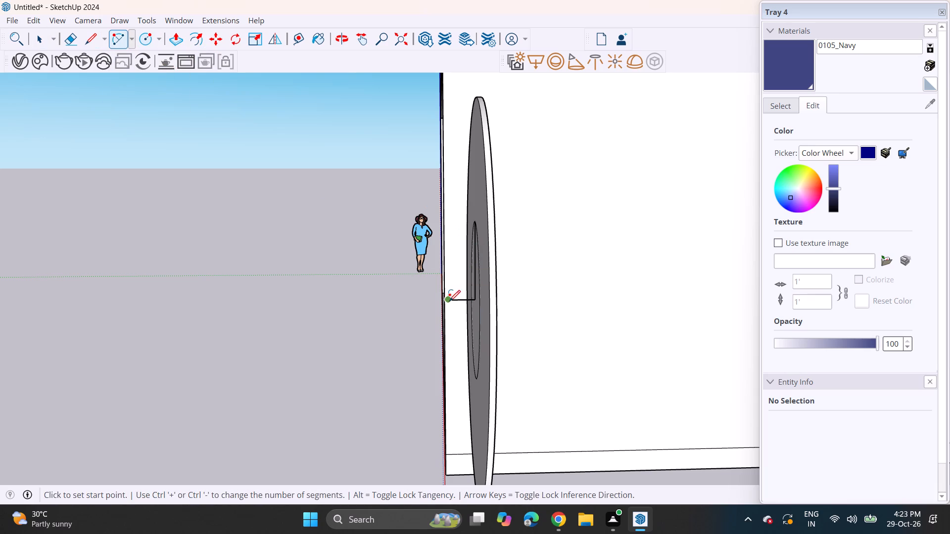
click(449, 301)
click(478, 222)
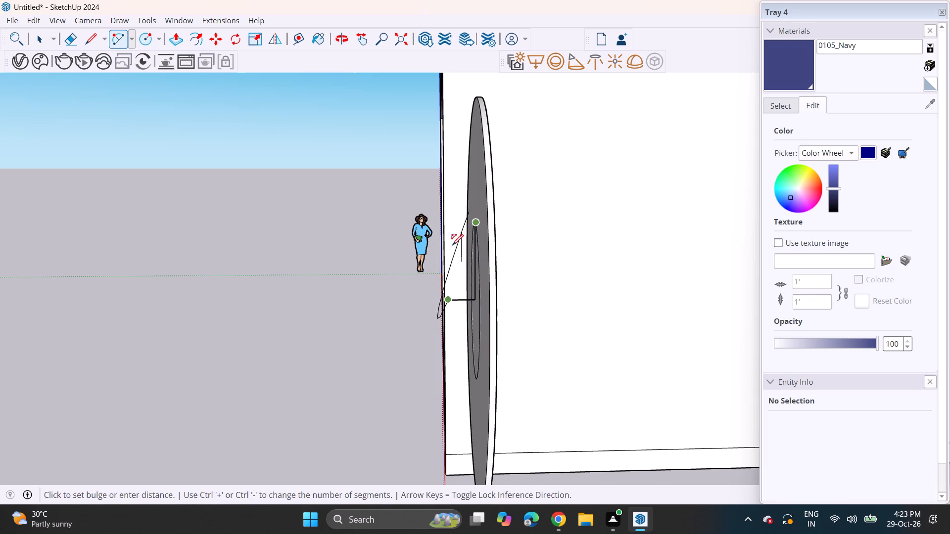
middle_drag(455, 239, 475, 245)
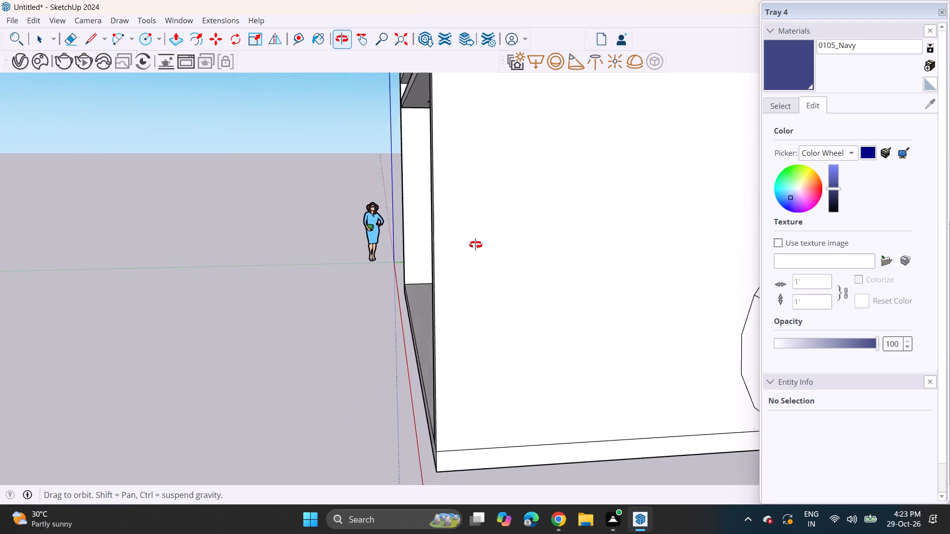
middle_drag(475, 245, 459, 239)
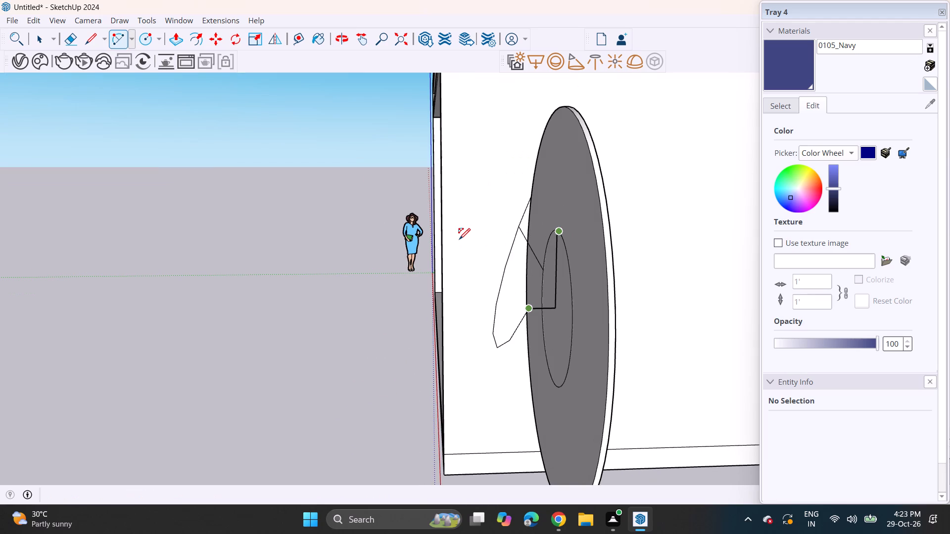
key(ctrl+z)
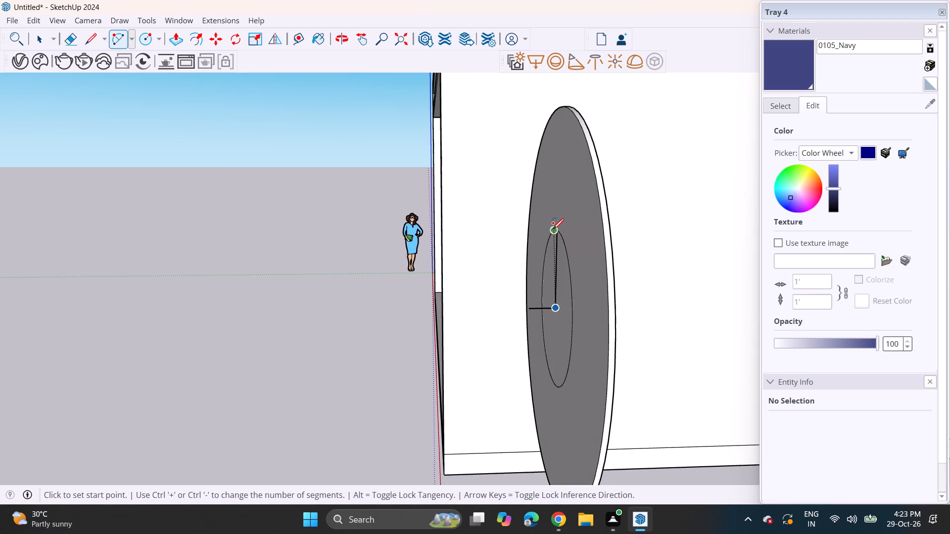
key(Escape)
Draw an outward-bulging arc from the outer end of the short line to the top of the inner circle, closing the profile.
click(526, 306)
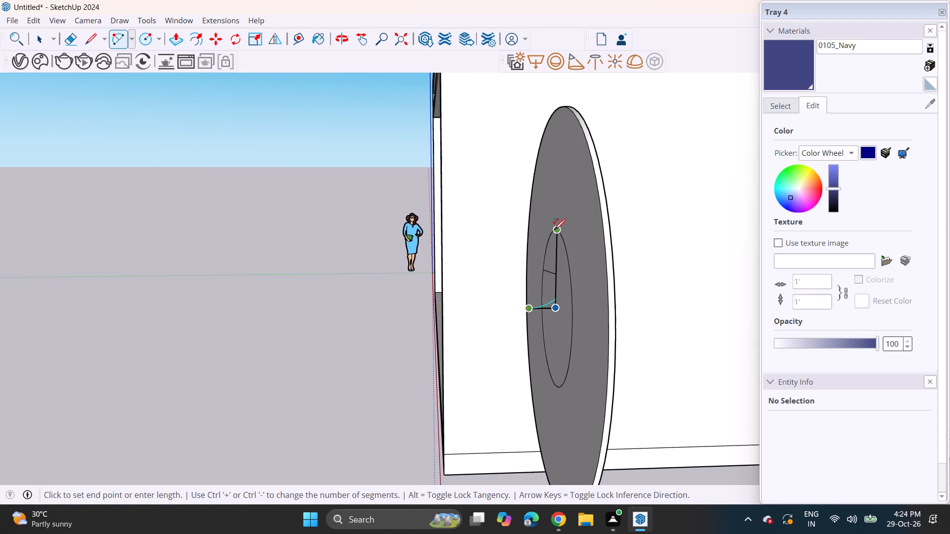
click(554, 230)
middle_drag(519, 270, 494, 242)
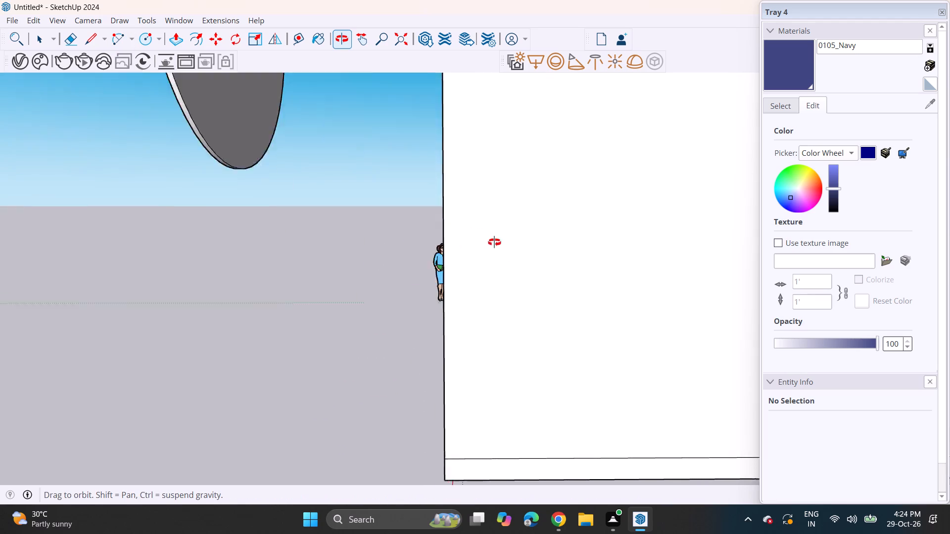
middle_drag(494, 242, 514, 273)
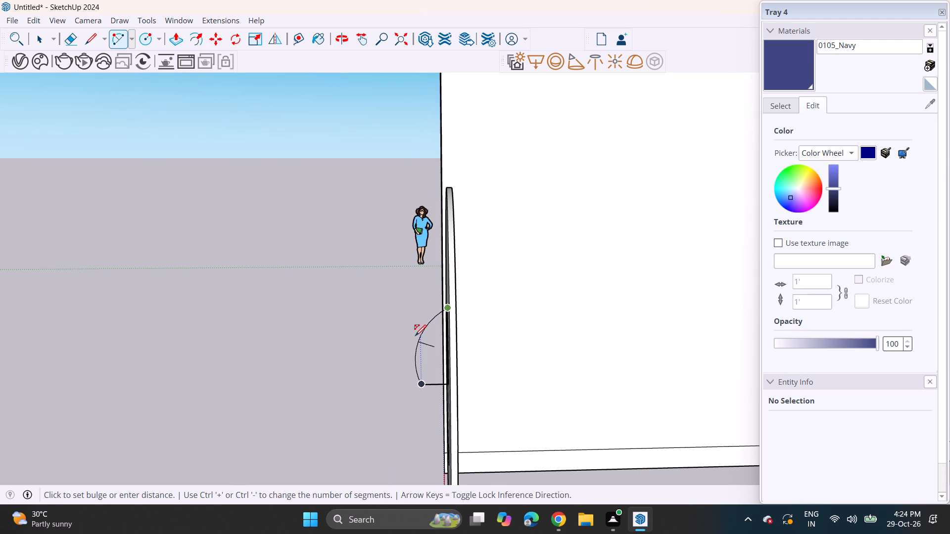
click(415, 337)
Sweep the arc profile around the inner circle's edge with Follow Me to form a dome at the disc's centre.
middle_drag(450, 345, 756, 286)
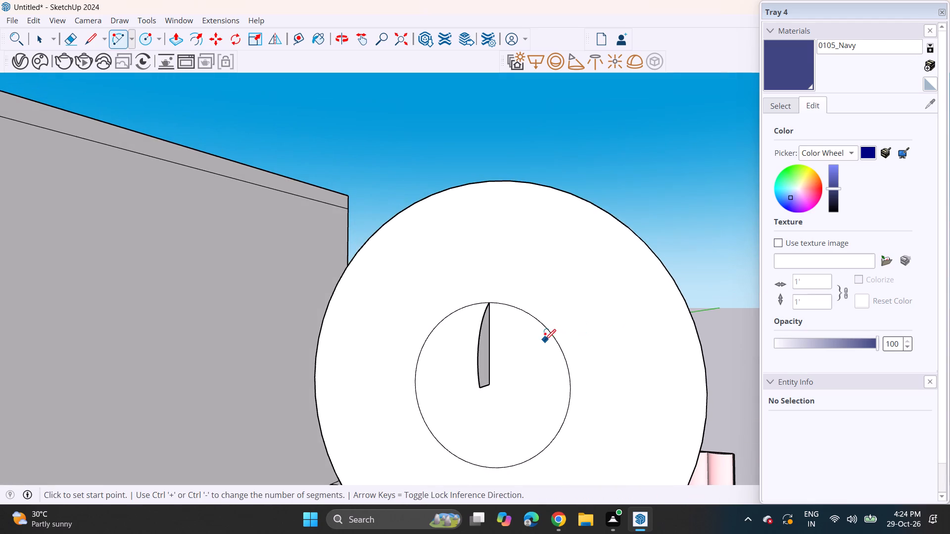
scroll(544, 344, down, 3)
scroll(526, 340, up, 1)
middle_drag(510, 336, 427, 273)
middle_drag(412, 270, 518, 314)
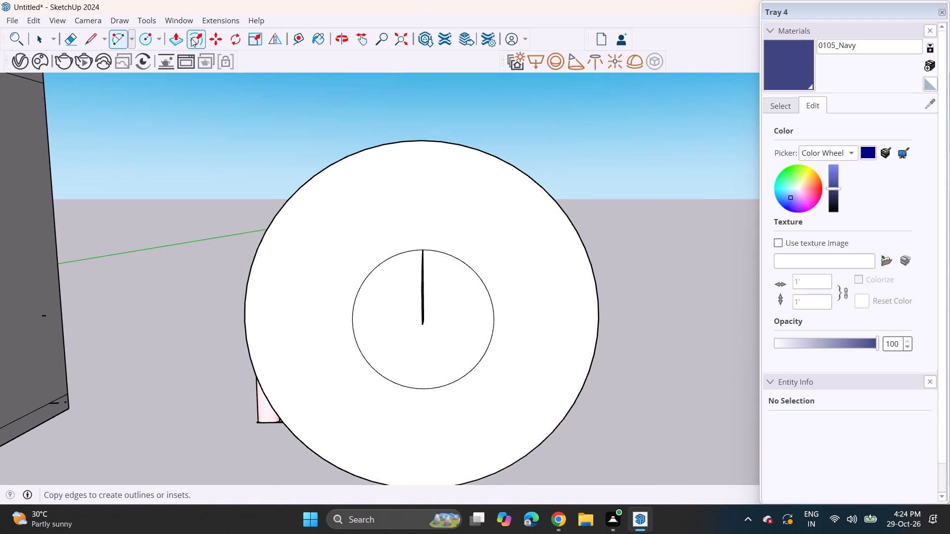
click(152, 21)
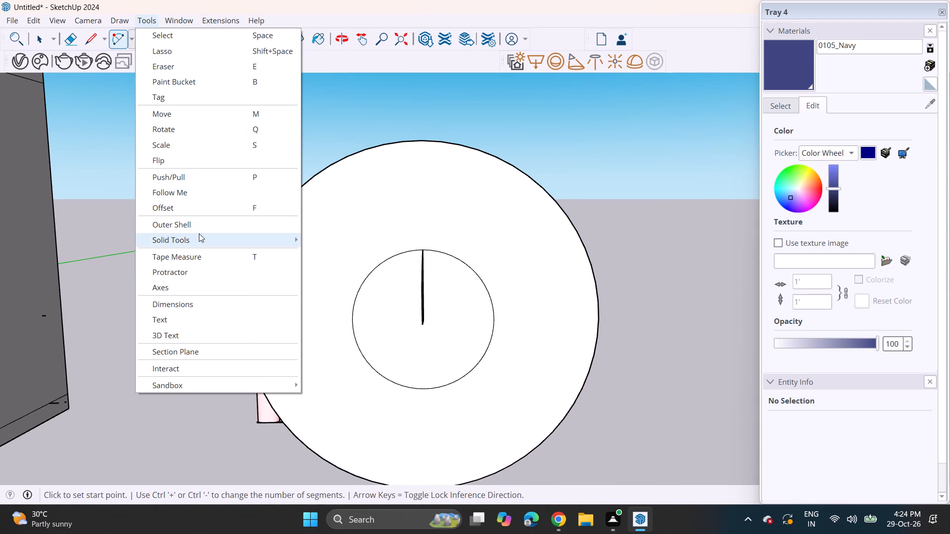
click(197, 199)
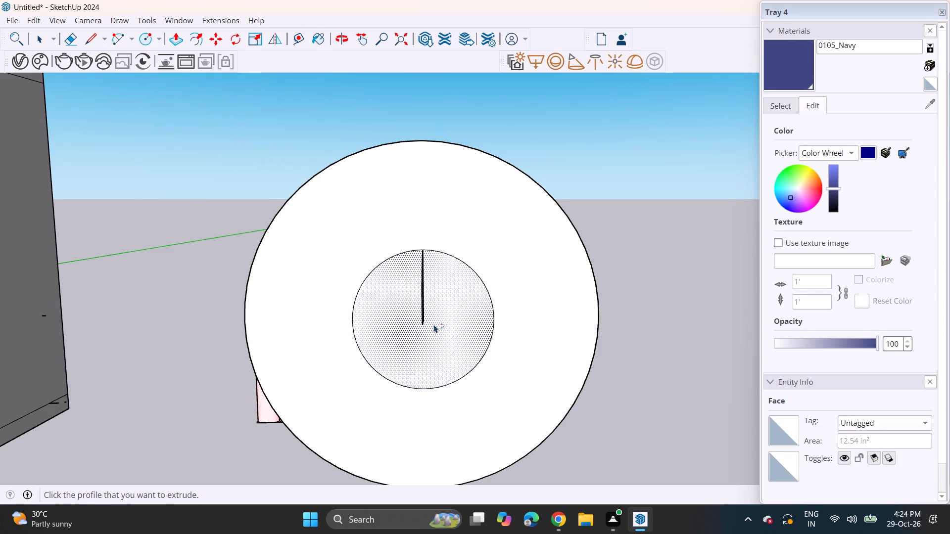
middle_drag(432, 323, 282, 338)
click(427, 278)
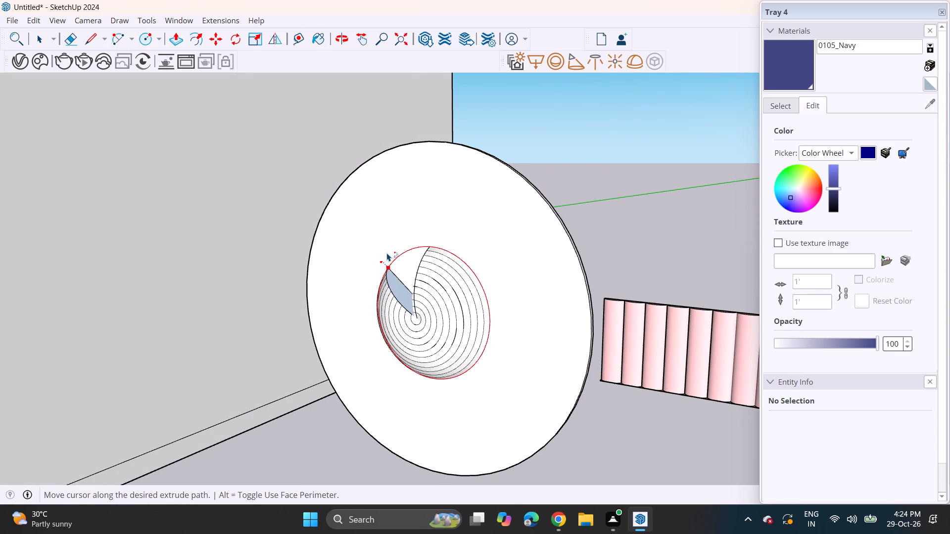
click(430, 245)
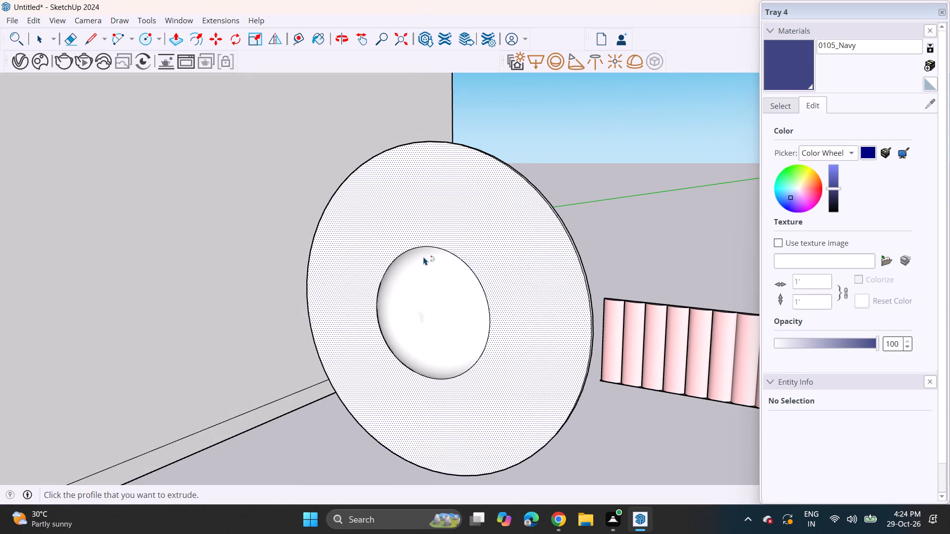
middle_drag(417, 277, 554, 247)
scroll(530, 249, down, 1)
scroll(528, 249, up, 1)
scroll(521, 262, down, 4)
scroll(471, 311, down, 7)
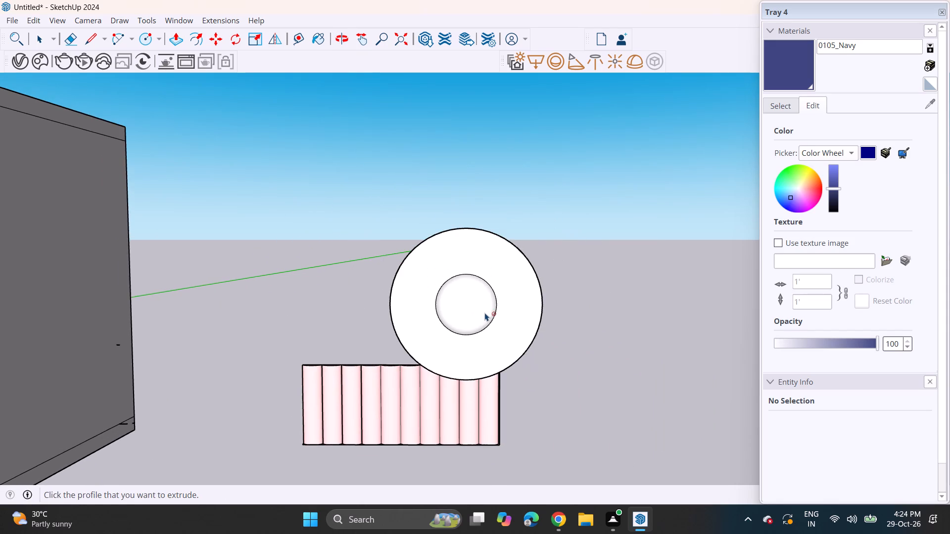
Select the entire domed disc and make it a group.
shift+middle_drag(482, 312, 420, 311)
middle_drag(421, 308, 447, 305)
scroll(451, 305, down, 6)
scroll(448, 305, up, 1)
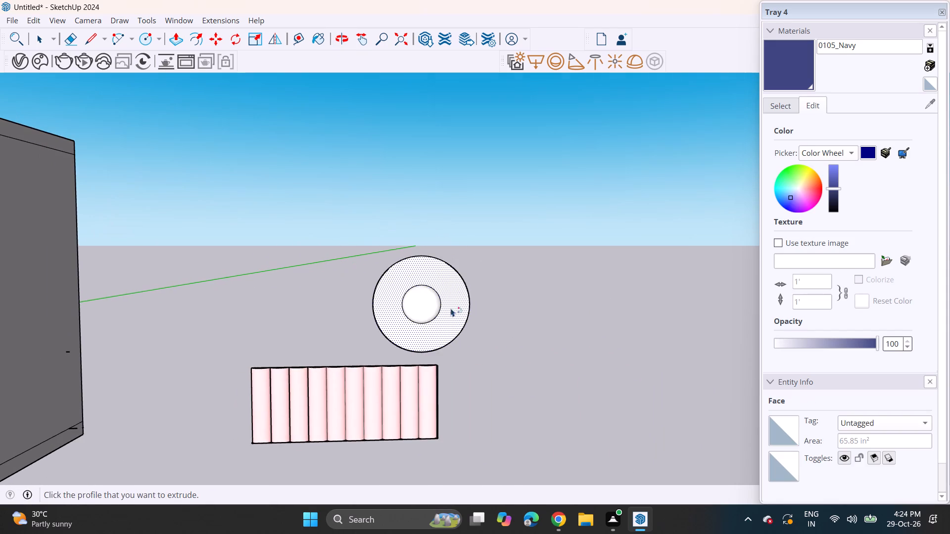
scroll(478, 291, up, 1)
scroll(478, 291, down, 1)
middle_drag(471, 291, 478, 287)
scroll(479, 287, down, 4)
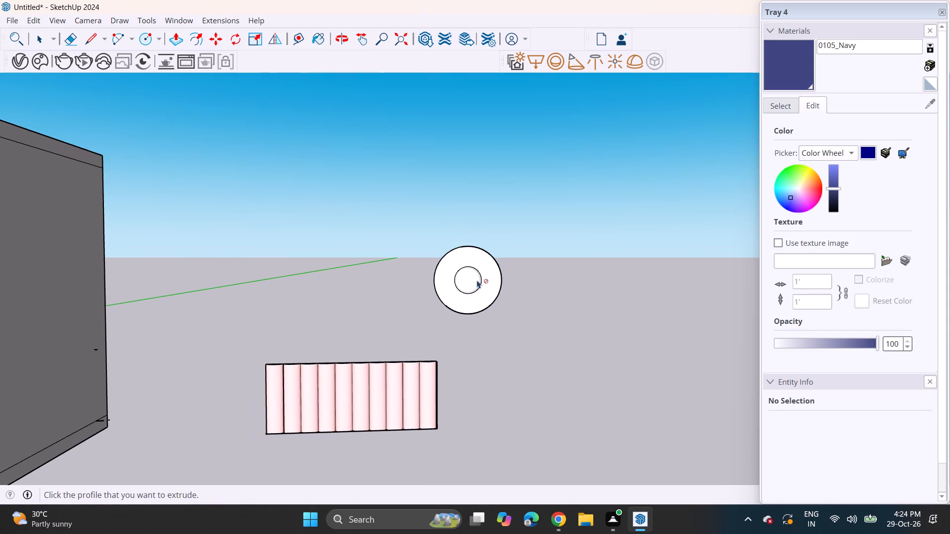
key(space)
drag(395, 239, 543, 328)
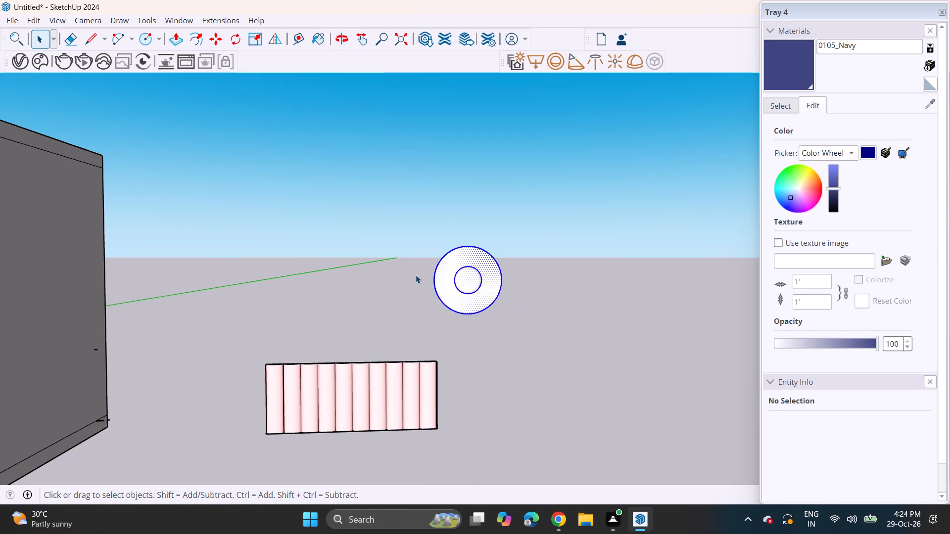
right_click(467, 275)
click(499, 118)
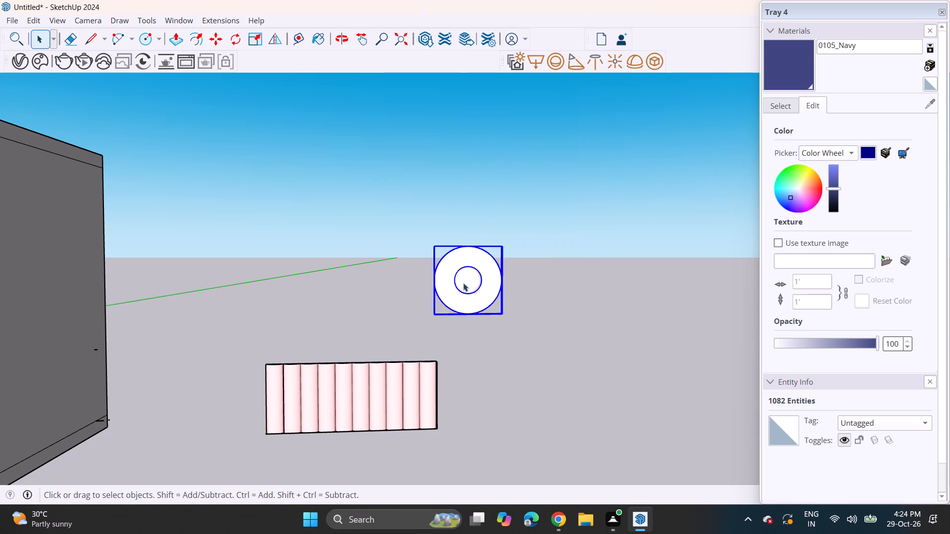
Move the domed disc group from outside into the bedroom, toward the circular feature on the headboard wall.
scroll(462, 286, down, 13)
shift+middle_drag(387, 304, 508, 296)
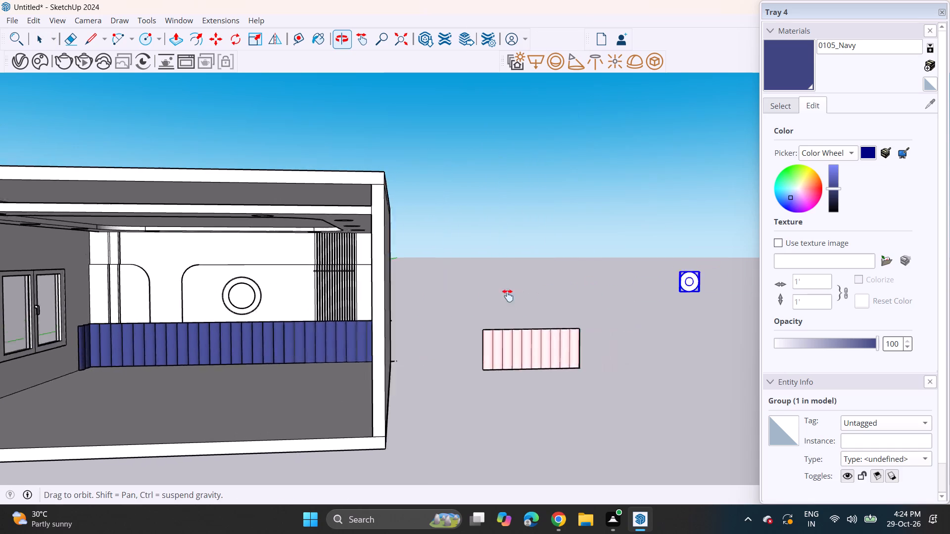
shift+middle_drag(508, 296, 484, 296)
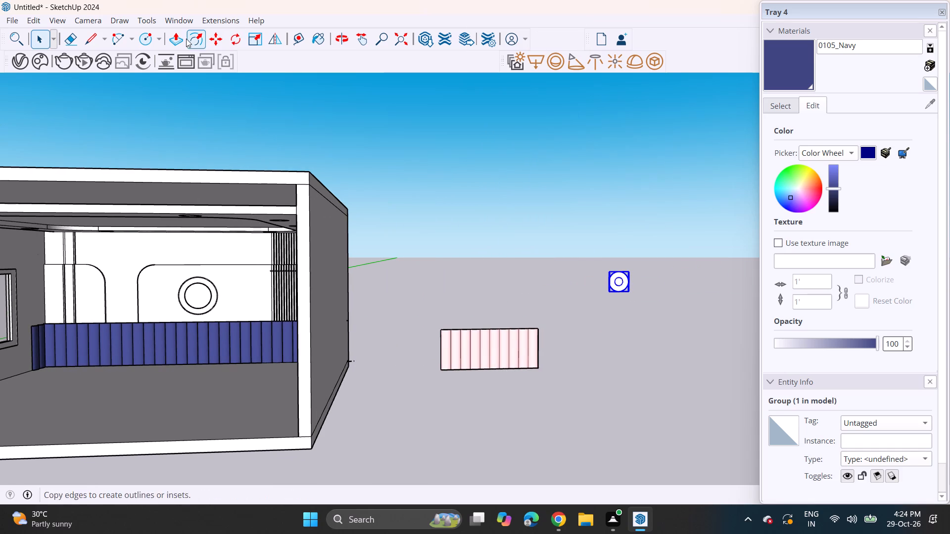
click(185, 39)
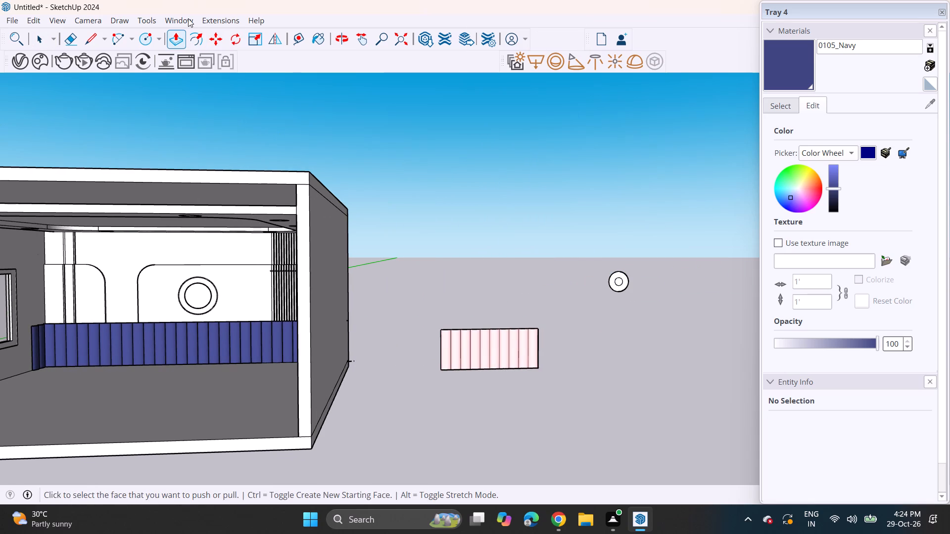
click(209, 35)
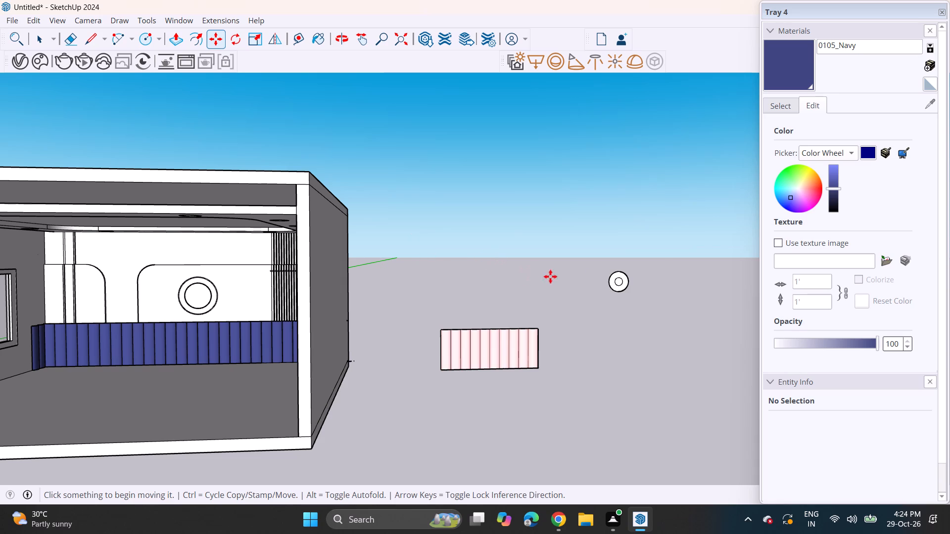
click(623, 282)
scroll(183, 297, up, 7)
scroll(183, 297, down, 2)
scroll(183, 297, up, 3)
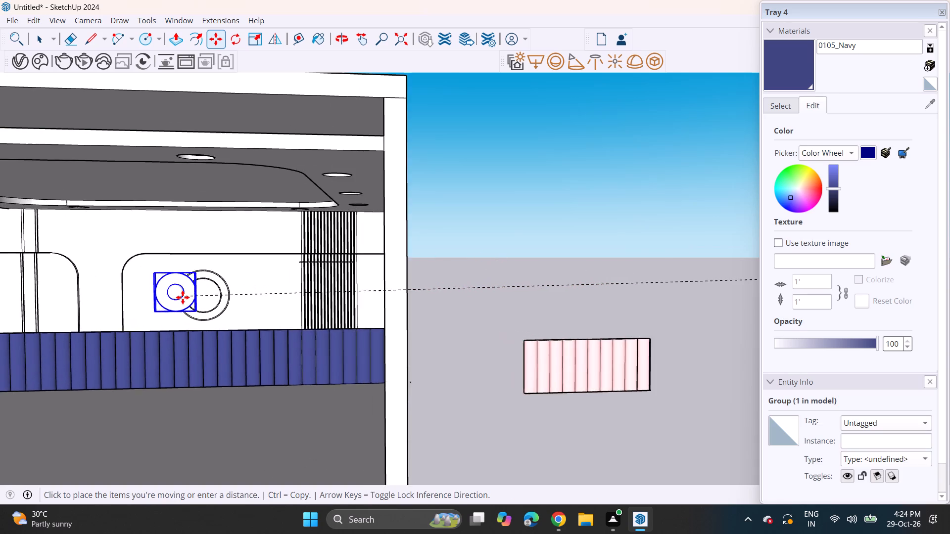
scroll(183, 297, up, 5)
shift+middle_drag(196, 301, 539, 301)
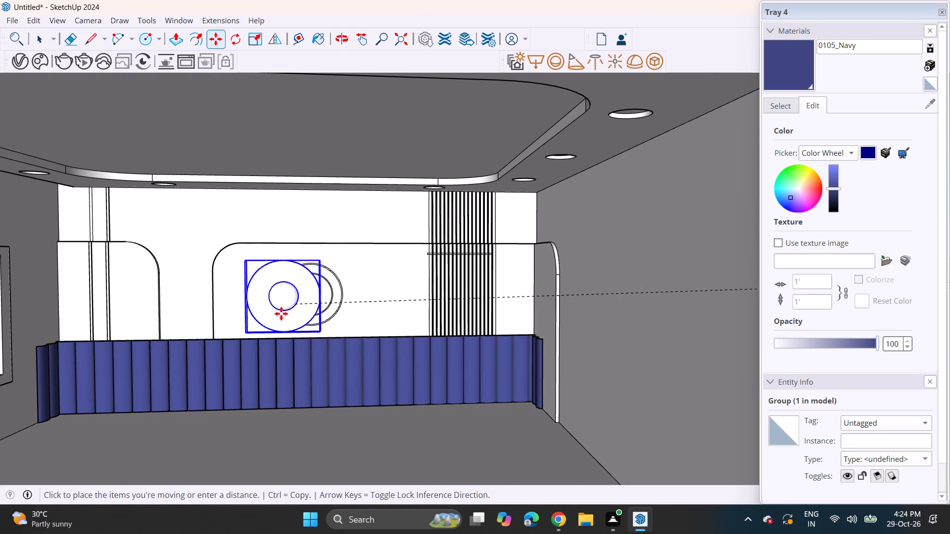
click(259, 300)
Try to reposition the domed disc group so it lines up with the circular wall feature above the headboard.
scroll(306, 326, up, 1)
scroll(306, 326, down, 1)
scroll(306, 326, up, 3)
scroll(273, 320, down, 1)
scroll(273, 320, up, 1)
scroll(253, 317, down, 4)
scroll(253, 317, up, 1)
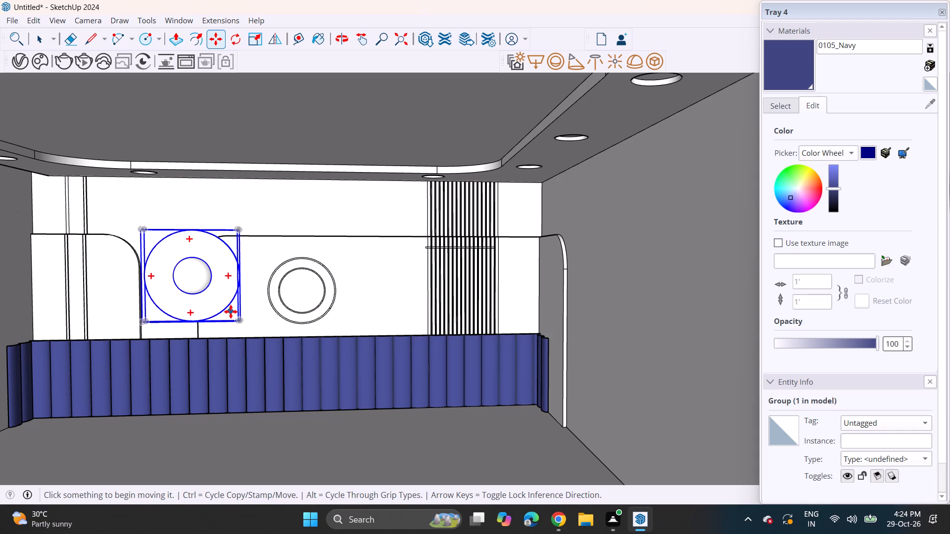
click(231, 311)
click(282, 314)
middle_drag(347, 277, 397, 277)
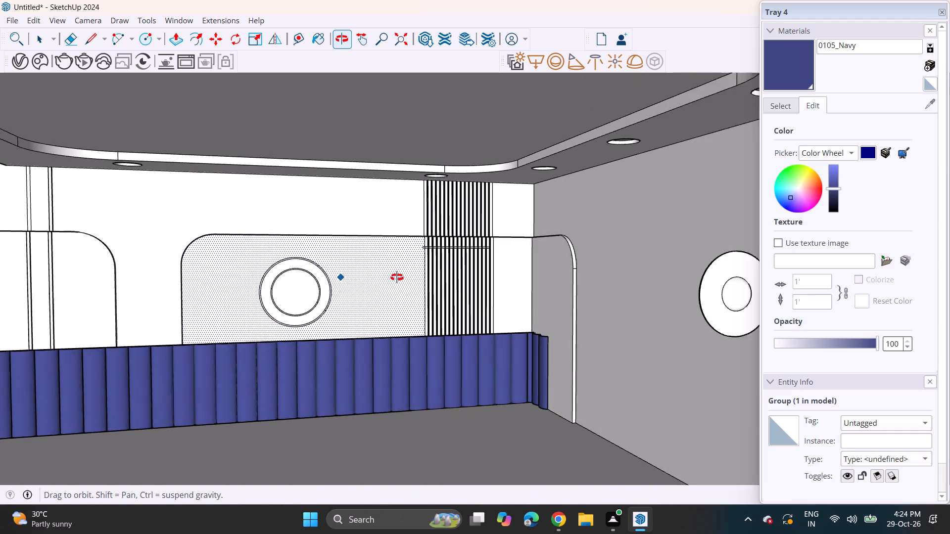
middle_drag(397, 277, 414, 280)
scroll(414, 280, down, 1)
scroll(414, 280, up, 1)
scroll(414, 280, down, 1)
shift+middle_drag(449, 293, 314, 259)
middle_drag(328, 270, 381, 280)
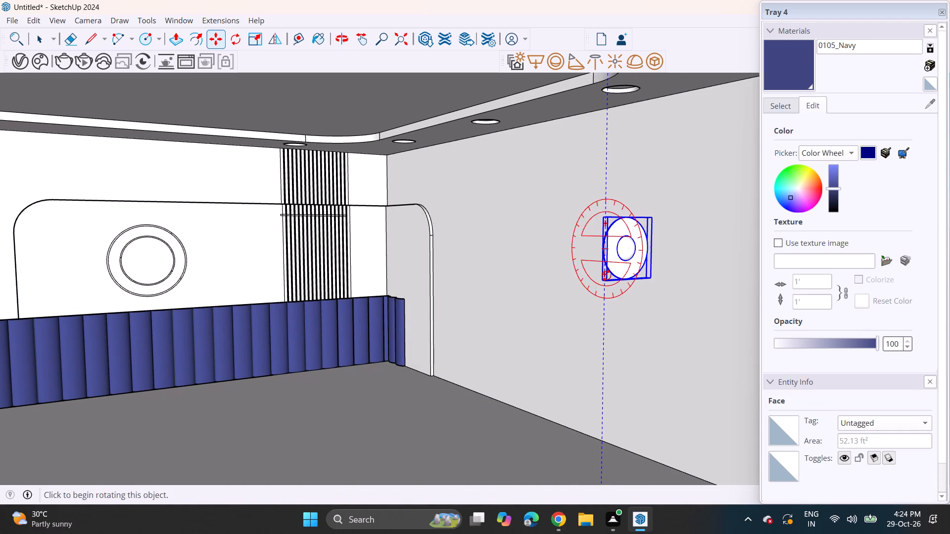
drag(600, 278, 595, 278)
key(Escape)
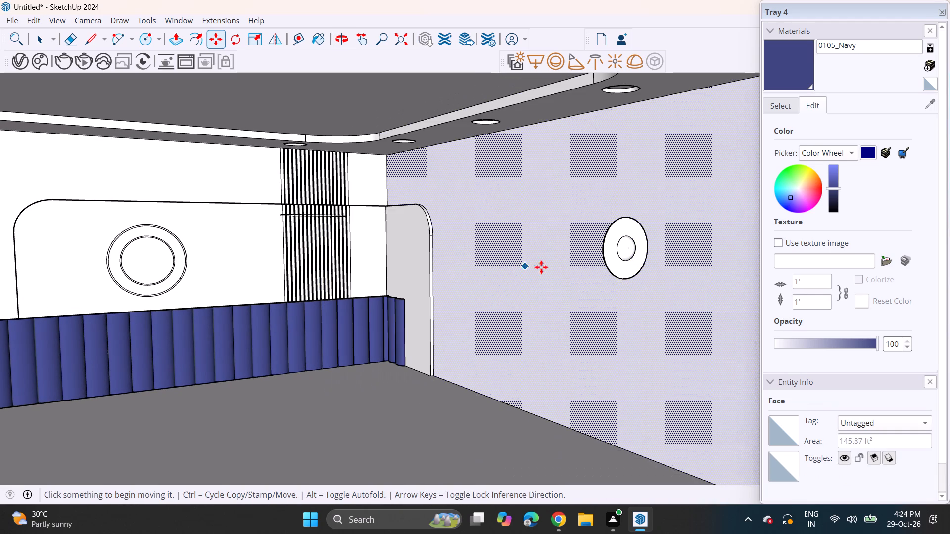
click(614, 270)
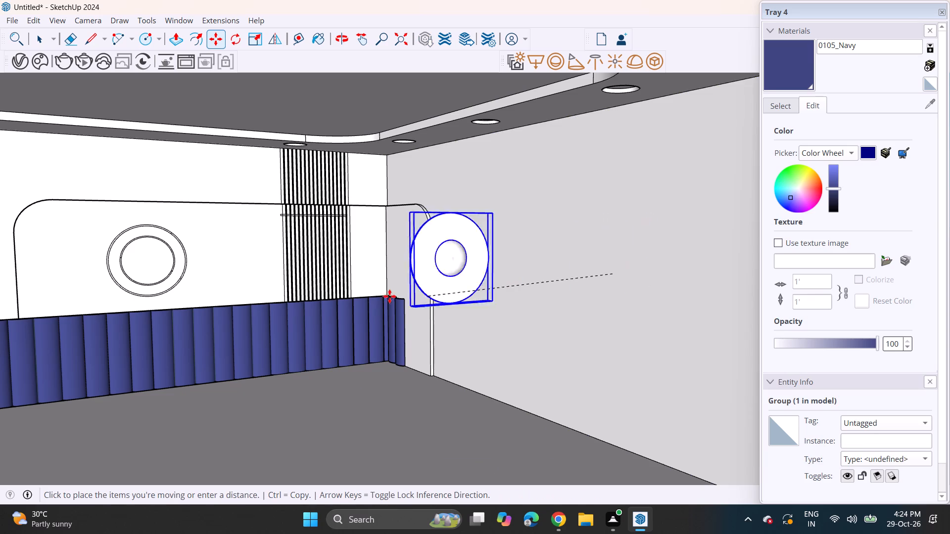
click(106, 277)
Move the domed disc group by its lower corner onto the headboard wall, overlapping the window-side edge of the circular feature.
scroll(115, 279, up, 1)
middle_drag(118, 279, 352, 277)
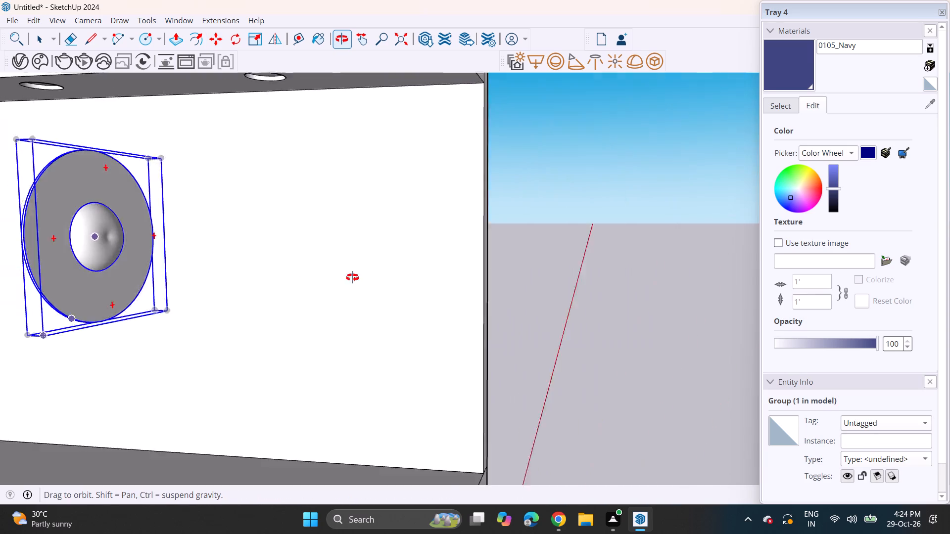
middle_drag(352, 277, 524, 274)
scroll(526, 266, down, 4)
scroll(526, 271, up, 1)
scroll(526, 271, down, 3)
middle_drag(509, 290, 75, 291)
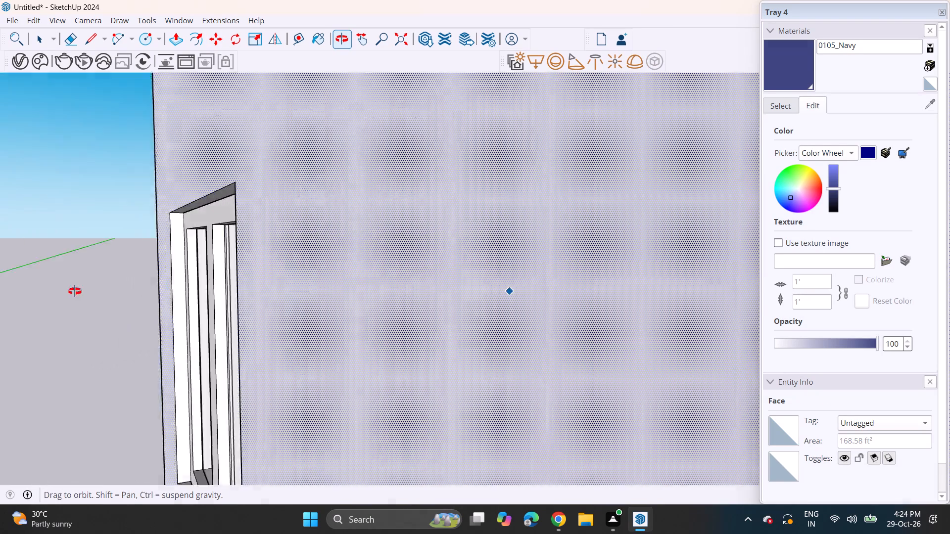
middle_drag(75, 291, 66, 295)
scroll(274, 307, down, 3)
scroll(274, 307, up, 1)
scroll(274, 307, down, 1)
scroll(274, 307, up, 1)
scroll(271, 307, down, 10)
scroll(261, 313, up, 1)
scroll(261, 322, down, 2)
scroll(256, 334, up, 1)
scroll(255, 338, down, 2)
shift+middle_drag(376, 316, 271, 295)
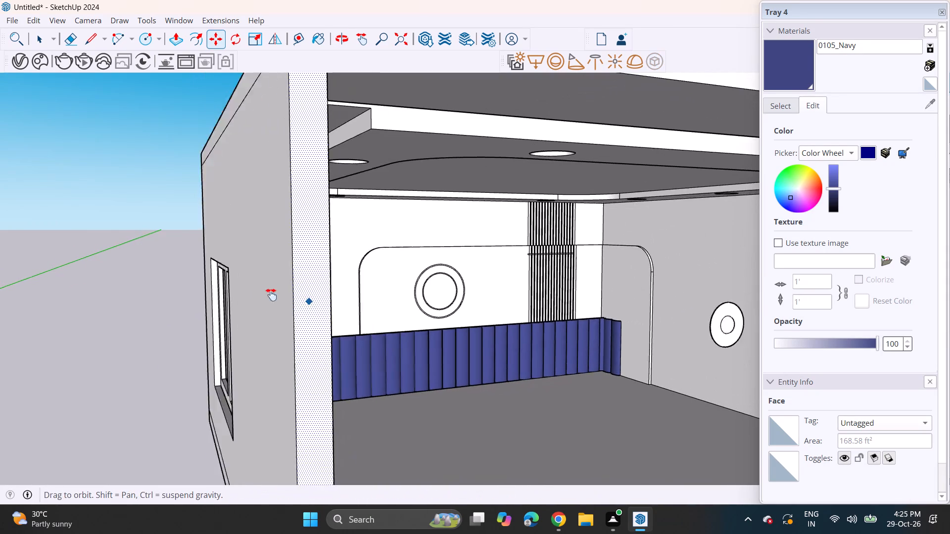
shift+middle_drag(271, 295, 224, 285)
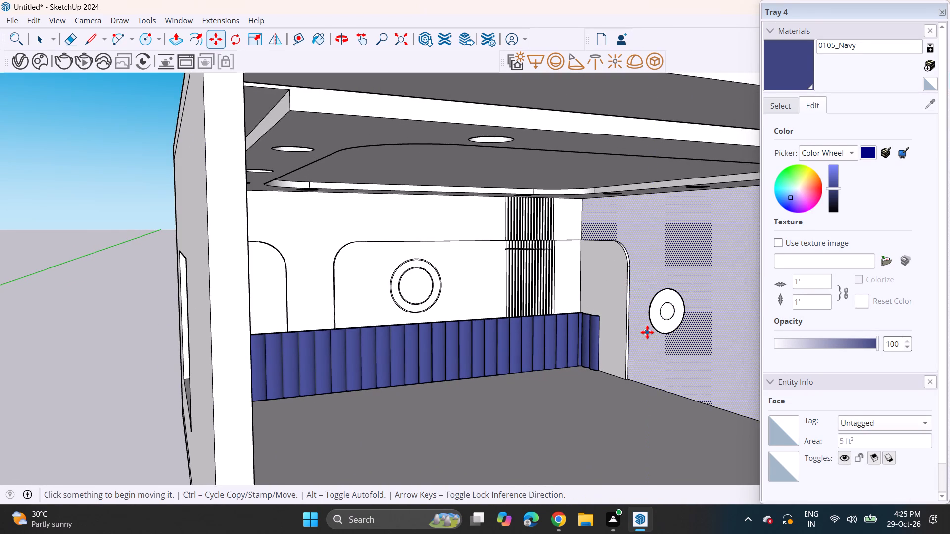
key(space)
click(653, 331)
click(662, 325)
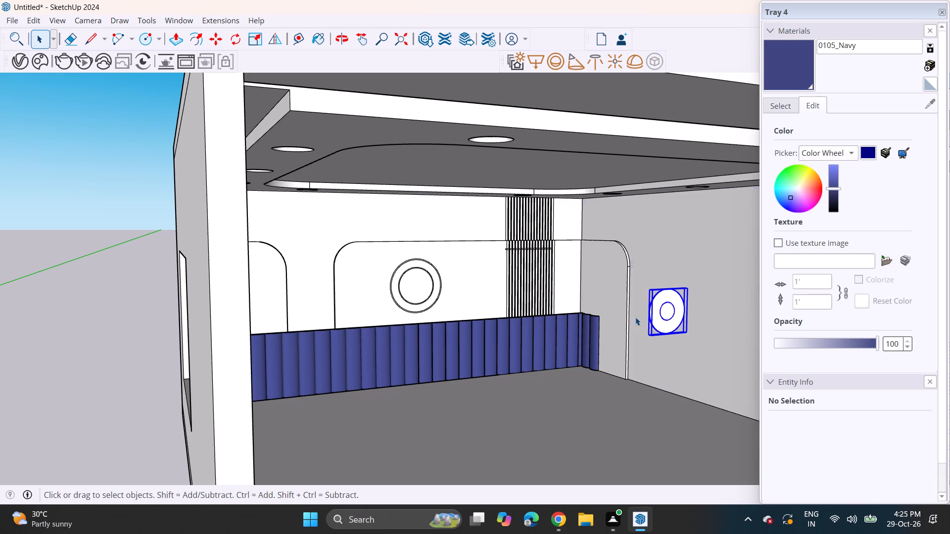
click(218, 33)
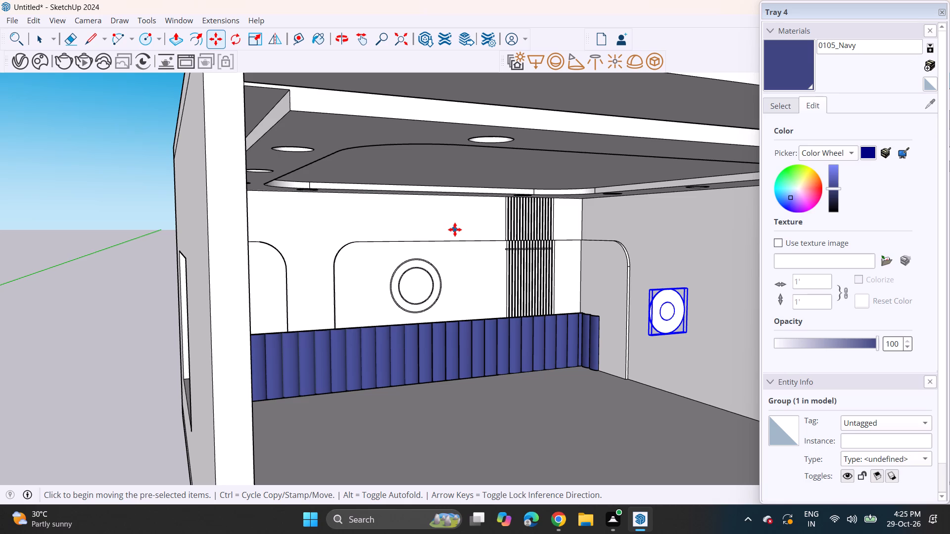
click(643, 336)
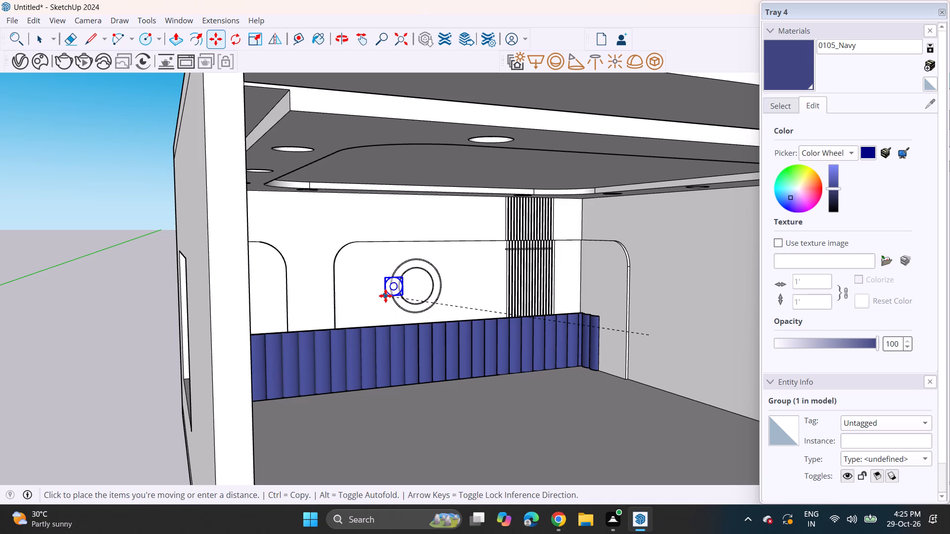
click(385, 296)
Scale the domed disc group up uniformly from two opposite corners until it is about as wide as the feature's inner ring.
middle_drag(411, 278, 356, 272)
scroll(422, 285, up, 2)
scroll(422, 285, down, 1)
scroll(422, 285, up, 4)
scroll(394, 271, down, 1)
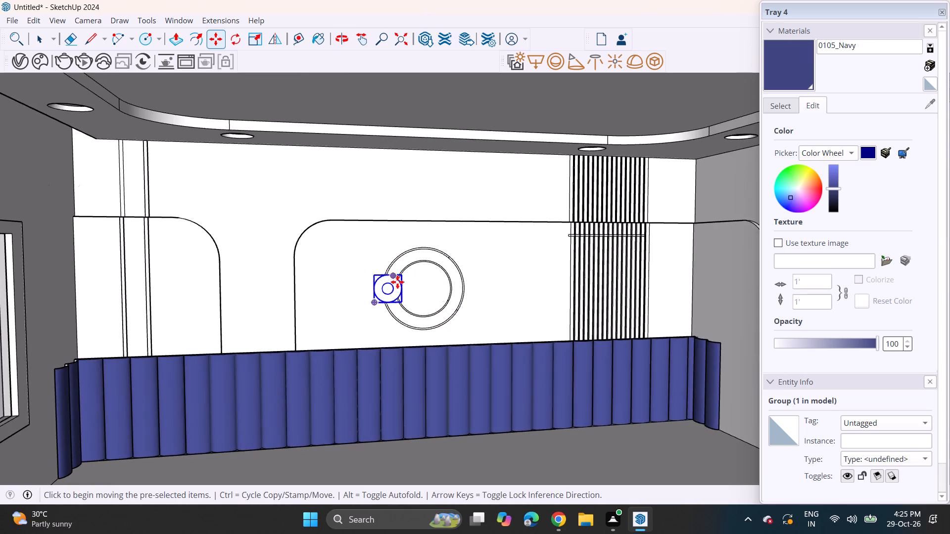
scroll(405, 297, up, 7)
scroll(405, 297, down, 1)
scroll(411, 304, up, 3)
middle_drag(388, 300, 340, 297)
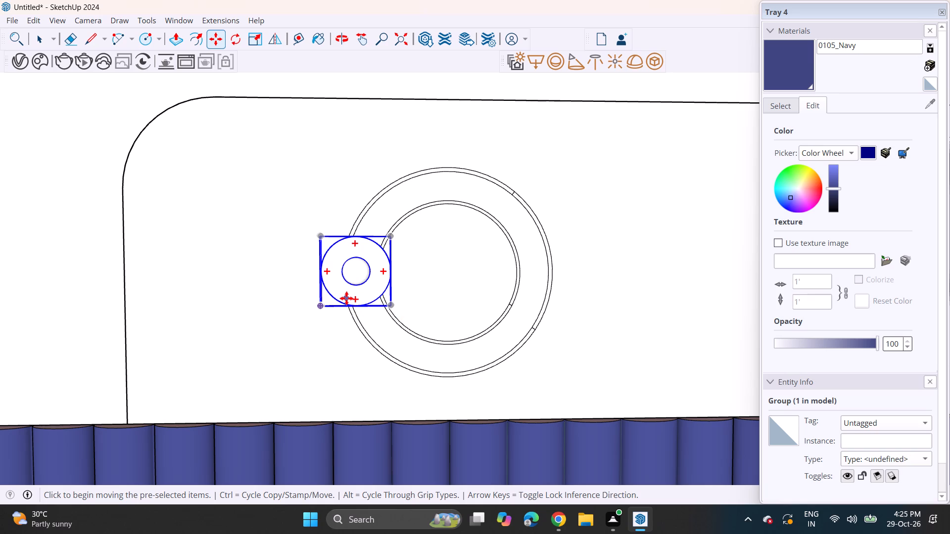
click(250, 42)
click(321, 308)
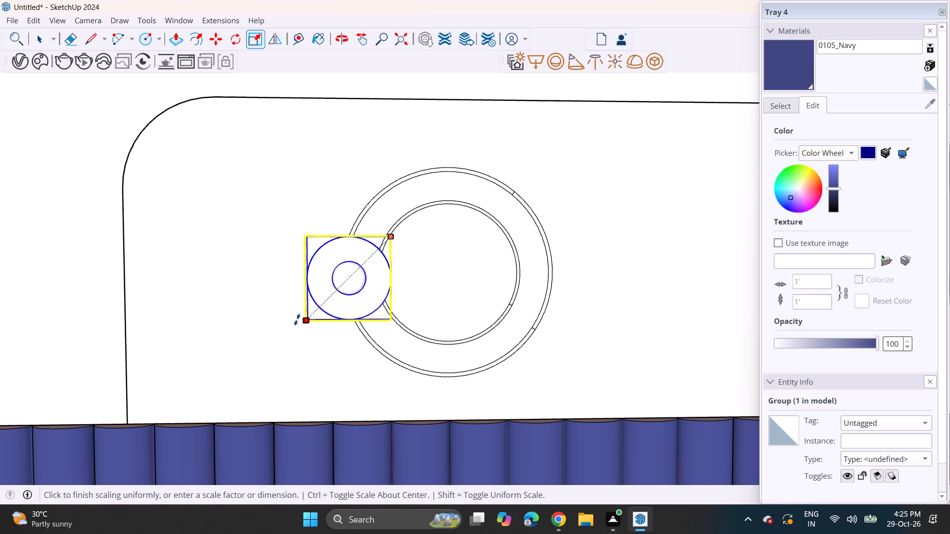
click(282, 329)
click(390, 240)
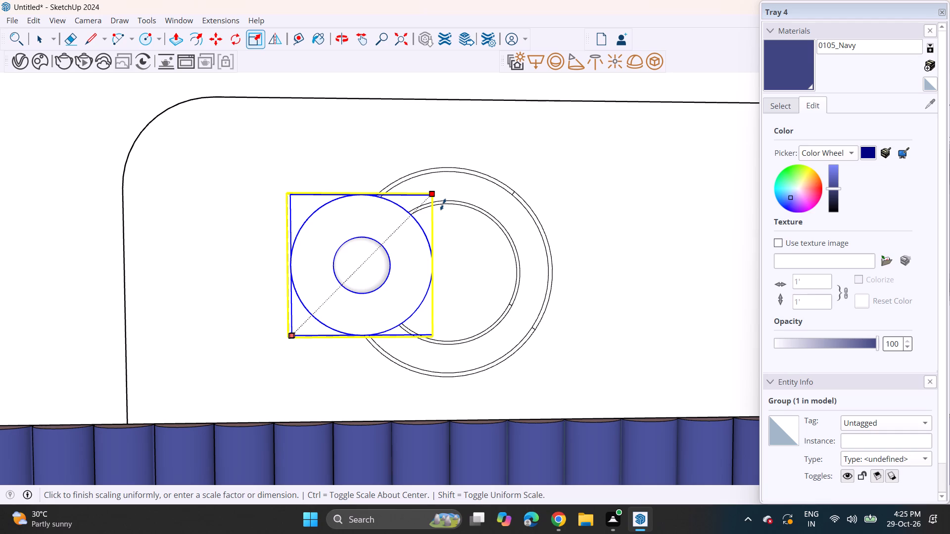
click(443, 204)
key(space)
click(571, 209)
Move the enlarged disc group slightly along the red axis, further over the circular wall feature.
scroll(482, 233, down, 1)
scroll(481, 234, up, 1)
scroll(478, 236, down, 6)
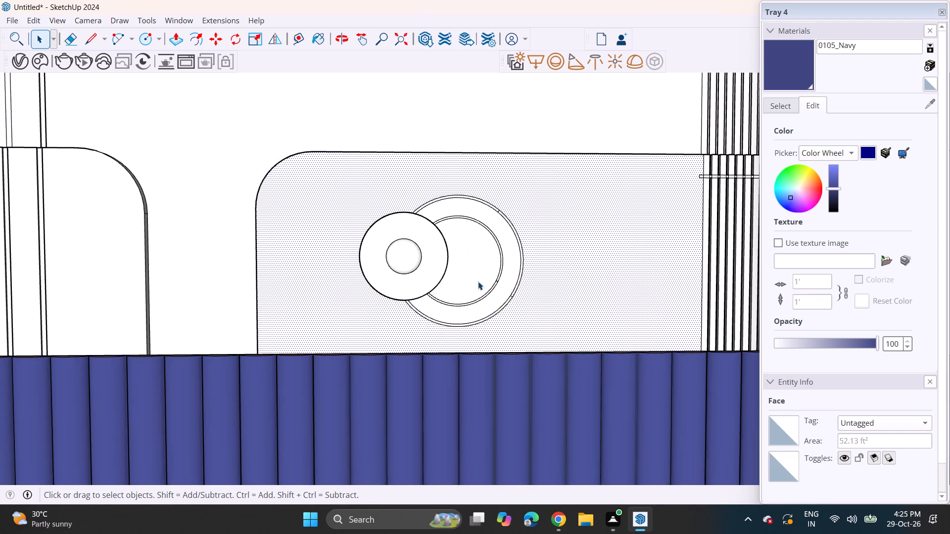
middle_drag(468, 281, 436, 281)
scroll(429, 281, down, 1)
scroll(430, 283, up, 1)
scroll(432, 319, down, 6)
scroll(431, 325, up, 1)
scroll(433, 326, down, 7)
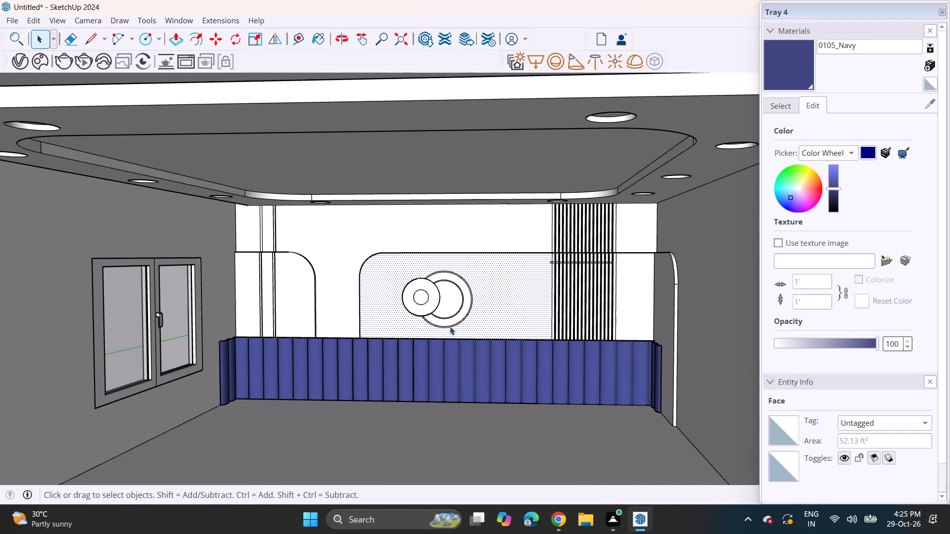
middle_drag(446, 326, 400, 305)
middle_drag(401, 295, 460, 291)
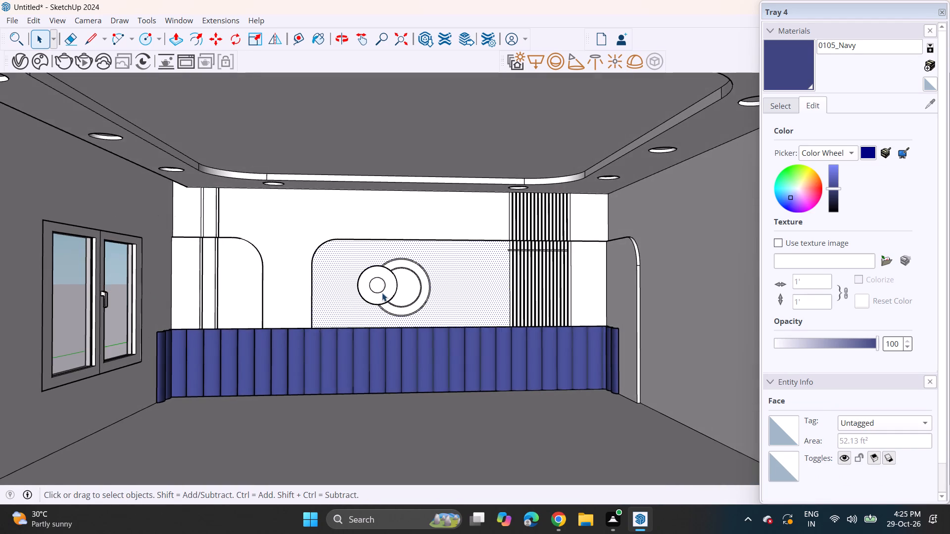
scroll(382, 288, up, 7)
click(376, 292)
scroll(382, 284, up, 6)
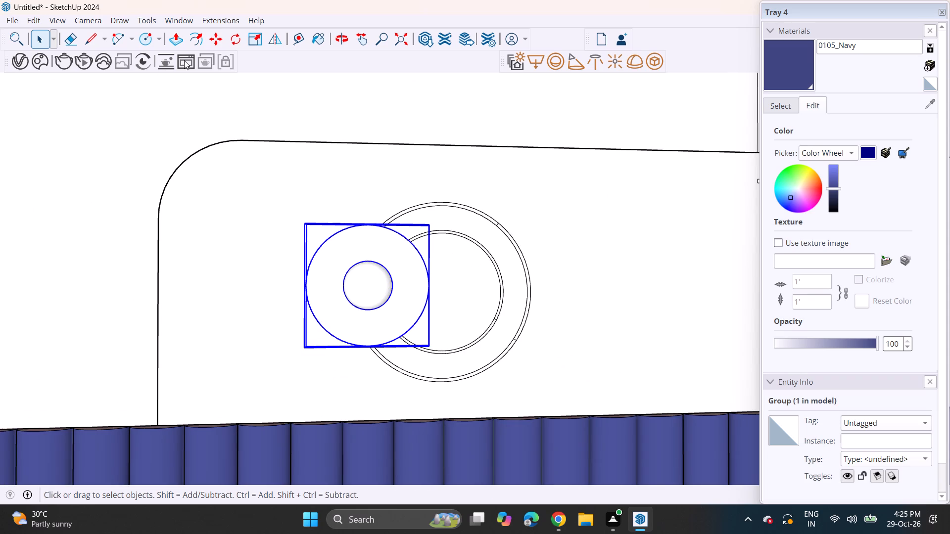
click(213, 36)
click(351, 243)
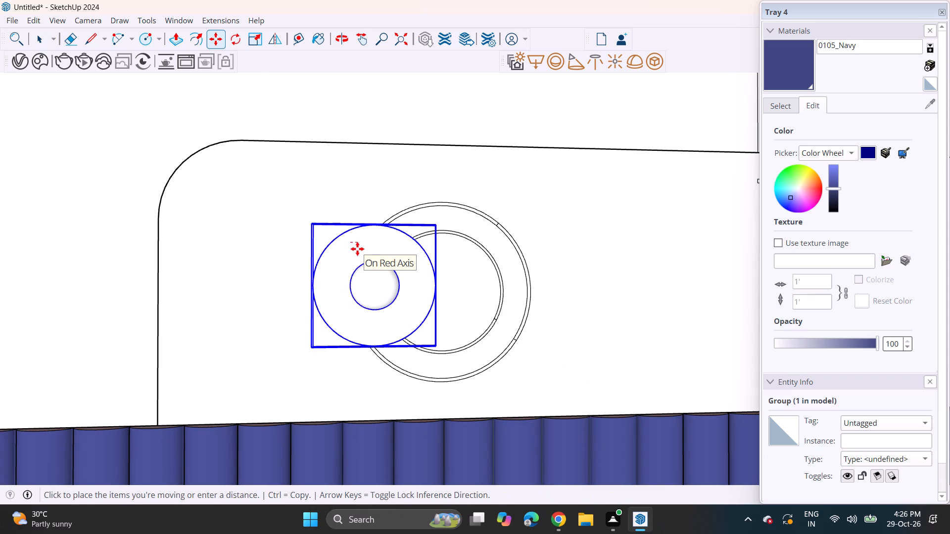
click(355, 249)
key(space)
scroll(71, 307, down, 3)
click(69, 318)
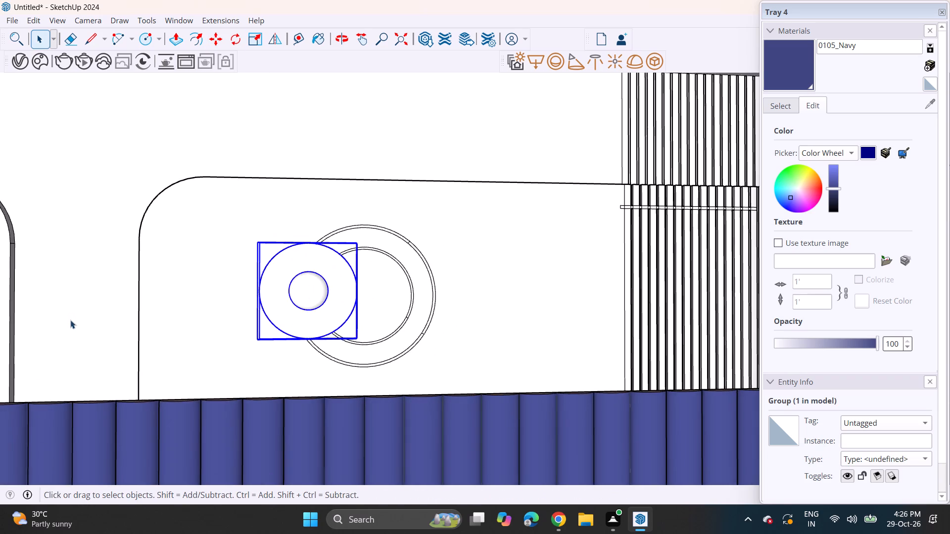
Examine the domed disc's placement against the concentric rings of the wall feature, up close and from across the room.
scroll(145, 317, up, 1)
scroll(145, 318, down, 4)
middle_drag(158, 330, 250, 289)
scroll(250, 289, up, 1)
scroll(248, 289, down, 5)
middle_click(285, 277)
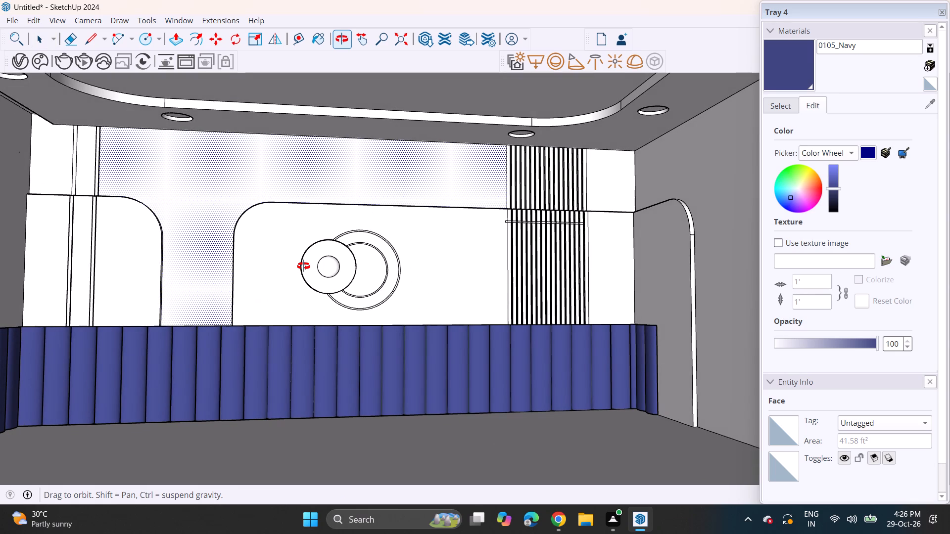
key(space)
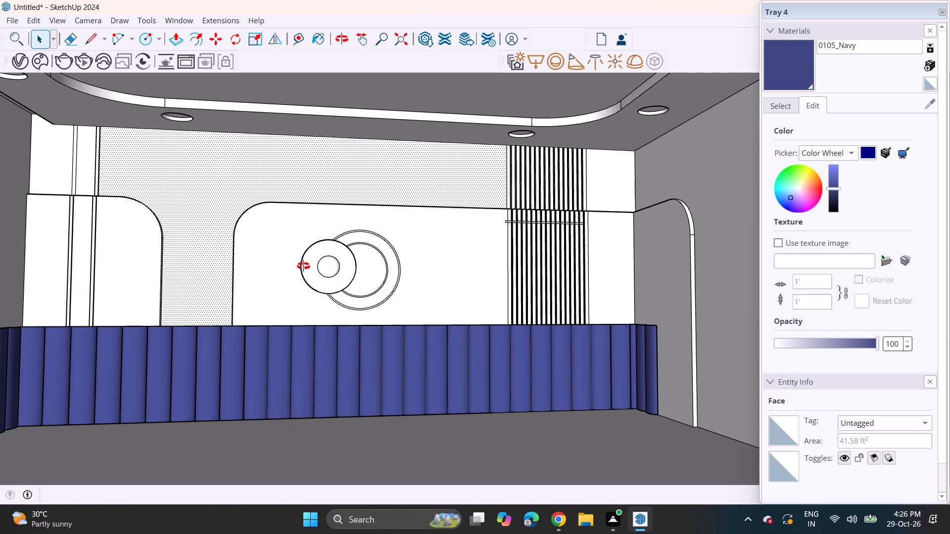
key(space)
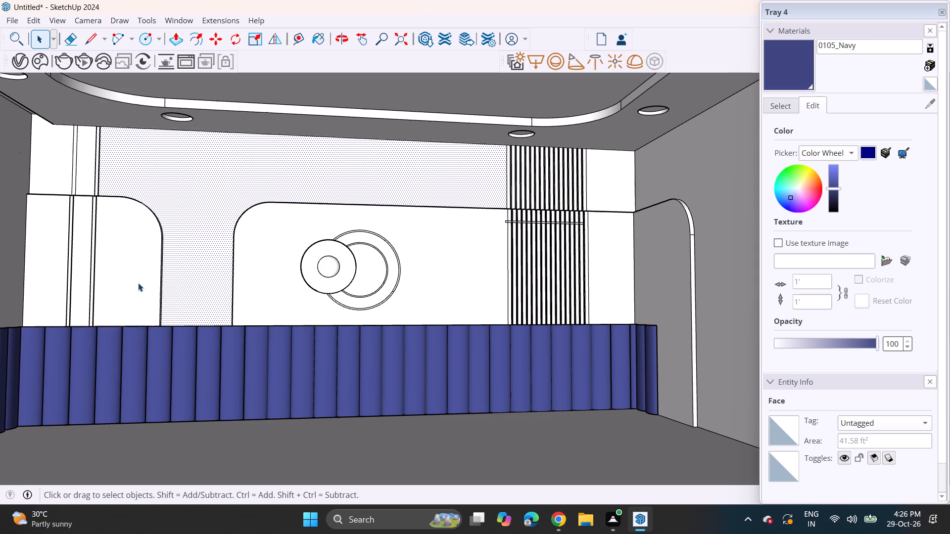
scroll(365, 257, up, 4)
scroll(365, 257, down, 1)
scroll(400, 265, up, 14)
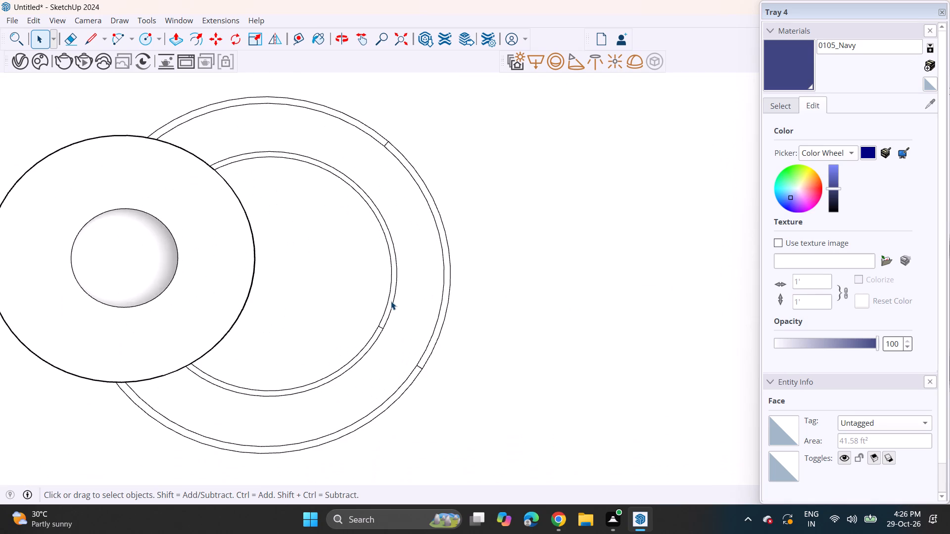
scroll(391, 301, down, 13)
scroll(386, 307, up, 1)
scroll(386, 308, down, 2)
scroll(386, 308, up, 2)
scroll(386, 308, down, 6)
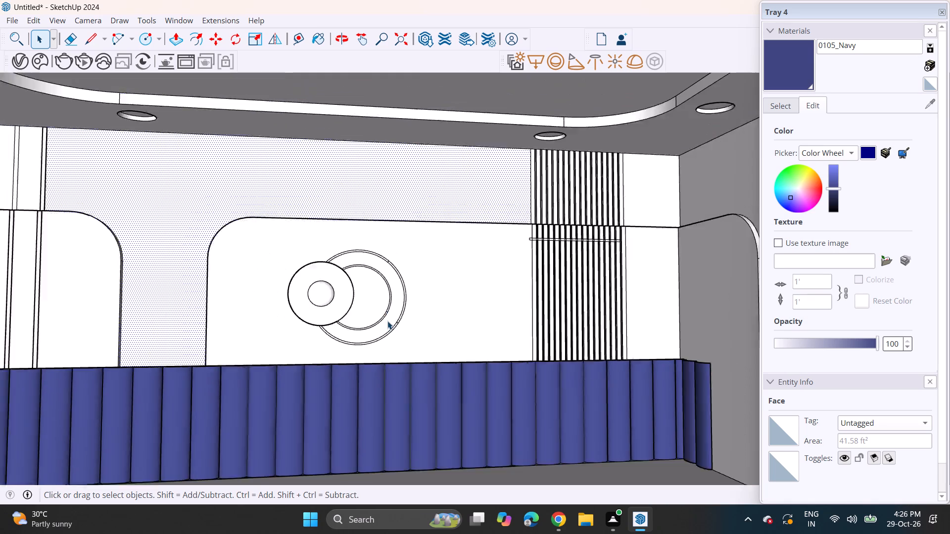
scroll(387, 321, down, 5)
scroll(387, 325, up, 1)
scroll(387, 325, down, 2)
middle_drag(354, 335, 347, 332)
scroll(390, 308, up, 3)
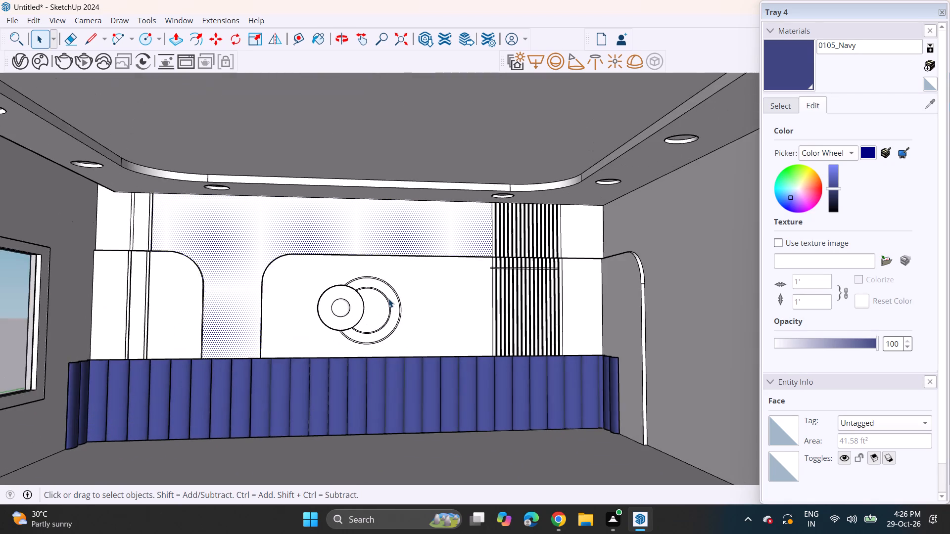
scroll(388, 299, up, 10)
scroll(389, 299, down, 1)
scroll(389, 299, up, 3)
scroll(386, 300, down, 1)
scroll(386, 300, up, 3)
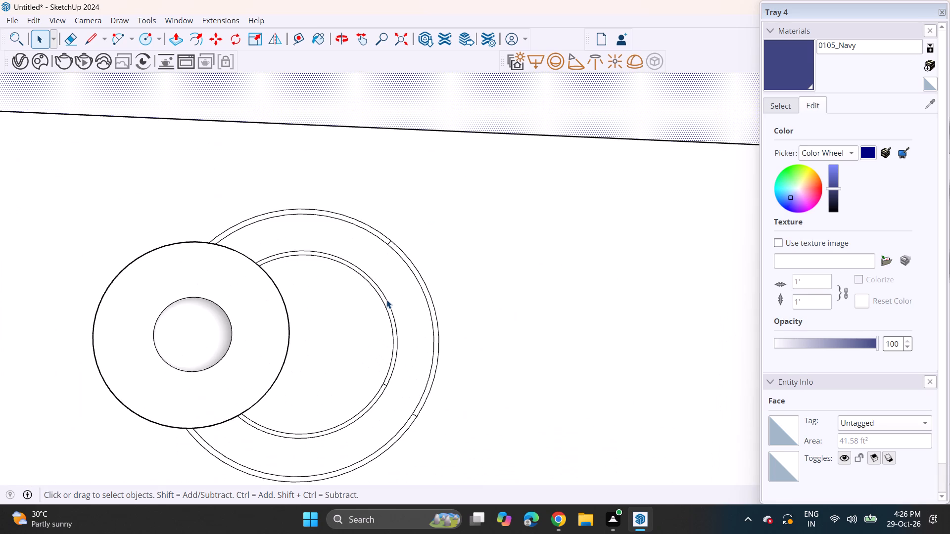
scroll(386, 300, up, 5)
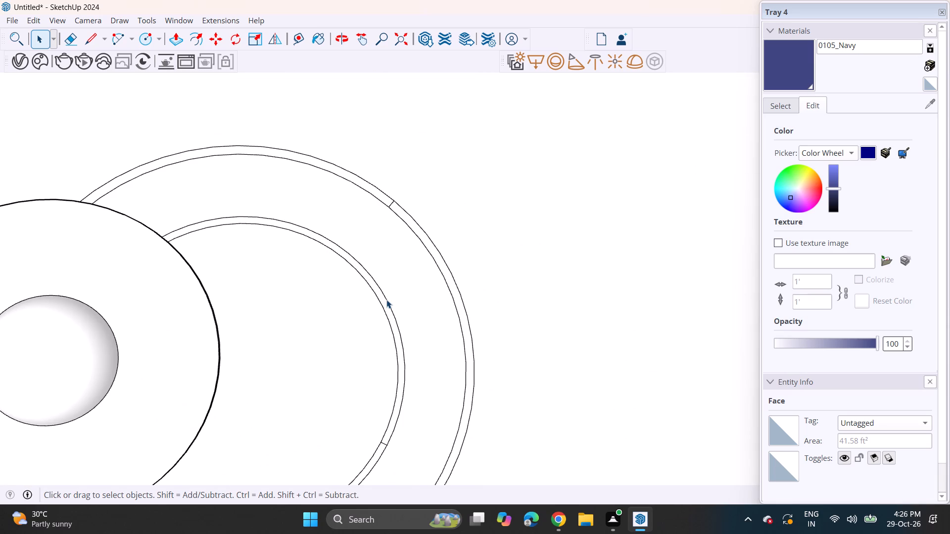
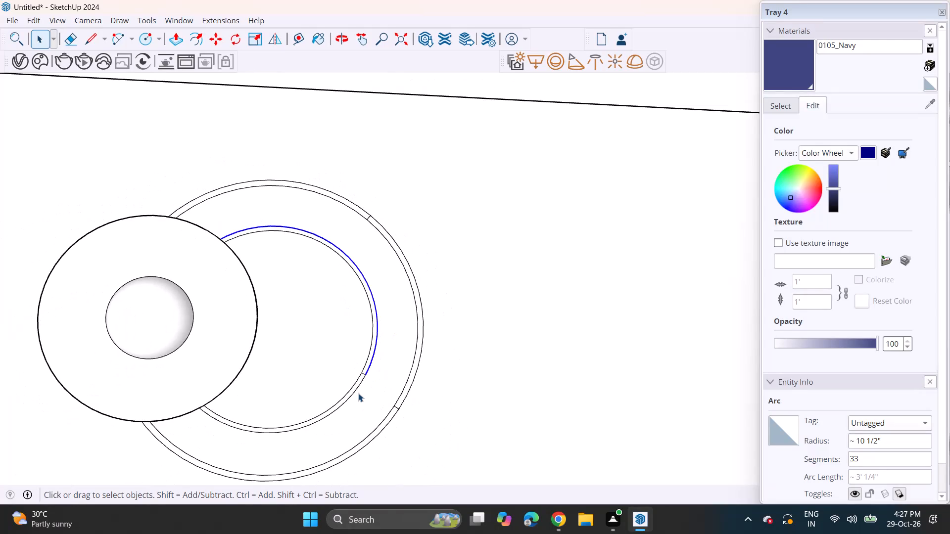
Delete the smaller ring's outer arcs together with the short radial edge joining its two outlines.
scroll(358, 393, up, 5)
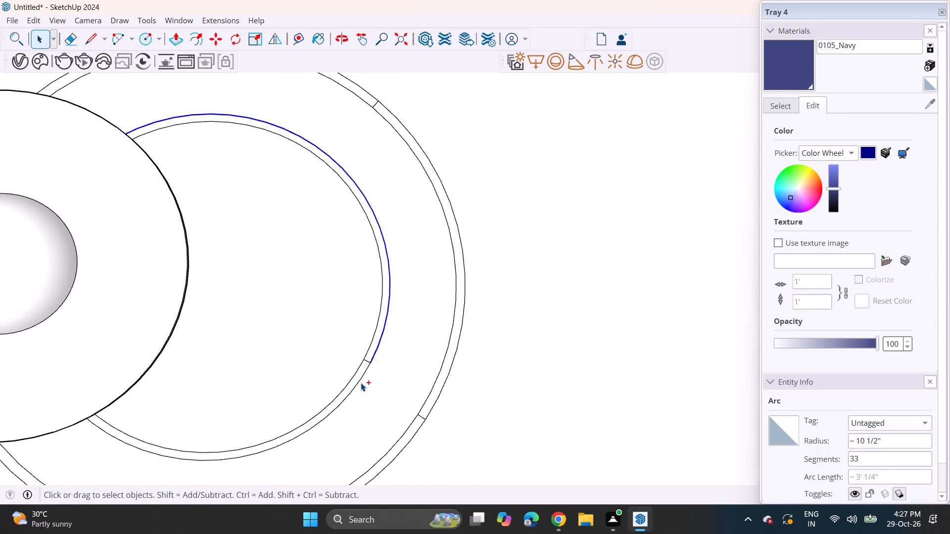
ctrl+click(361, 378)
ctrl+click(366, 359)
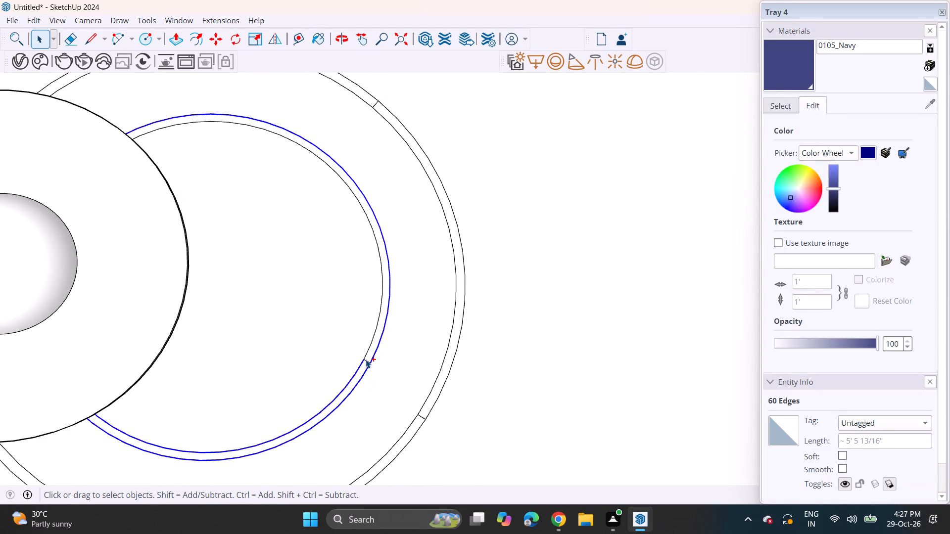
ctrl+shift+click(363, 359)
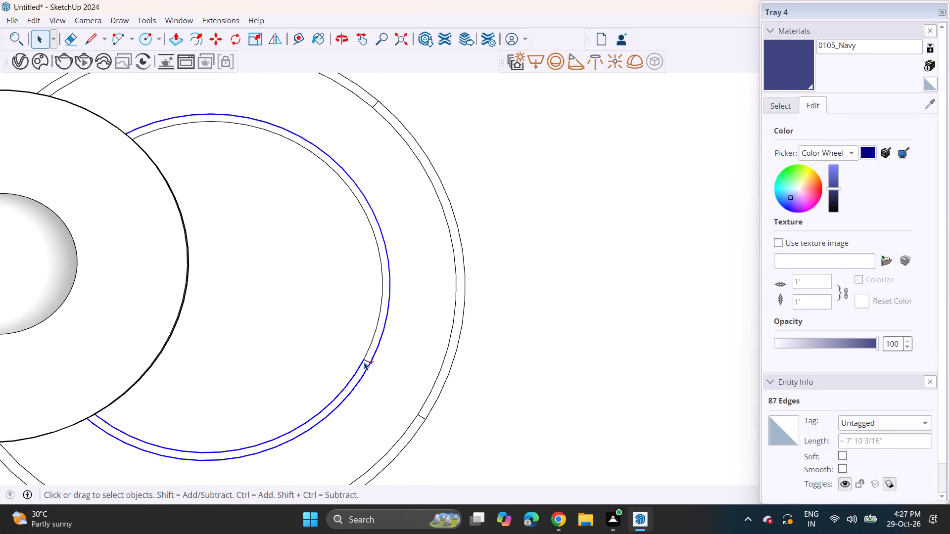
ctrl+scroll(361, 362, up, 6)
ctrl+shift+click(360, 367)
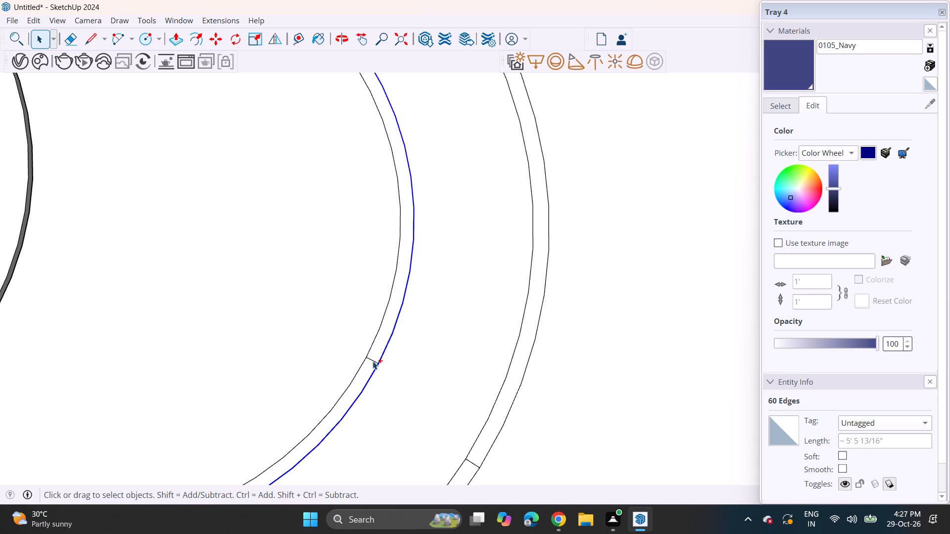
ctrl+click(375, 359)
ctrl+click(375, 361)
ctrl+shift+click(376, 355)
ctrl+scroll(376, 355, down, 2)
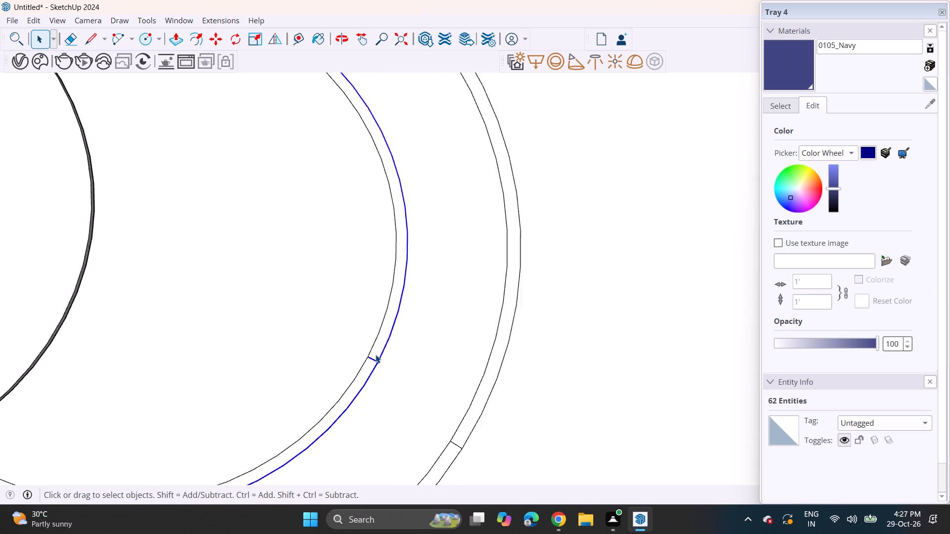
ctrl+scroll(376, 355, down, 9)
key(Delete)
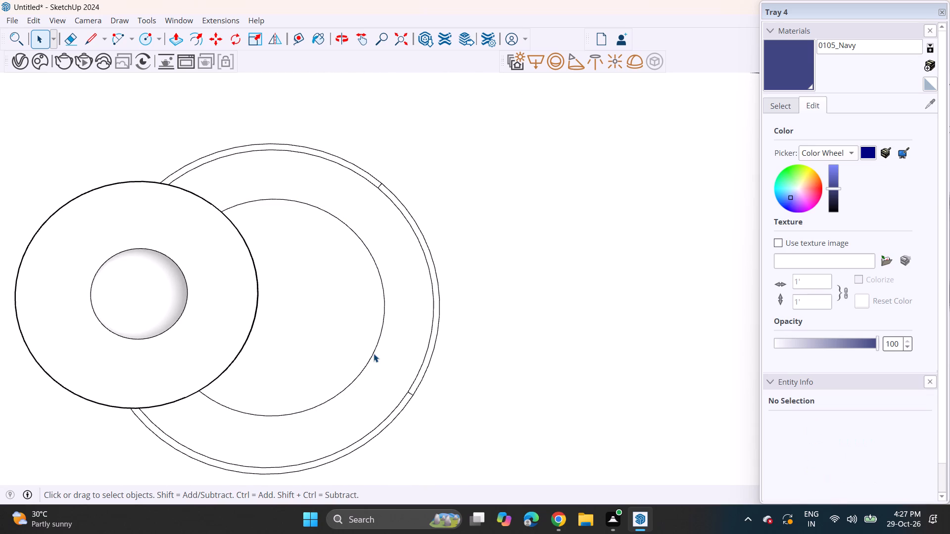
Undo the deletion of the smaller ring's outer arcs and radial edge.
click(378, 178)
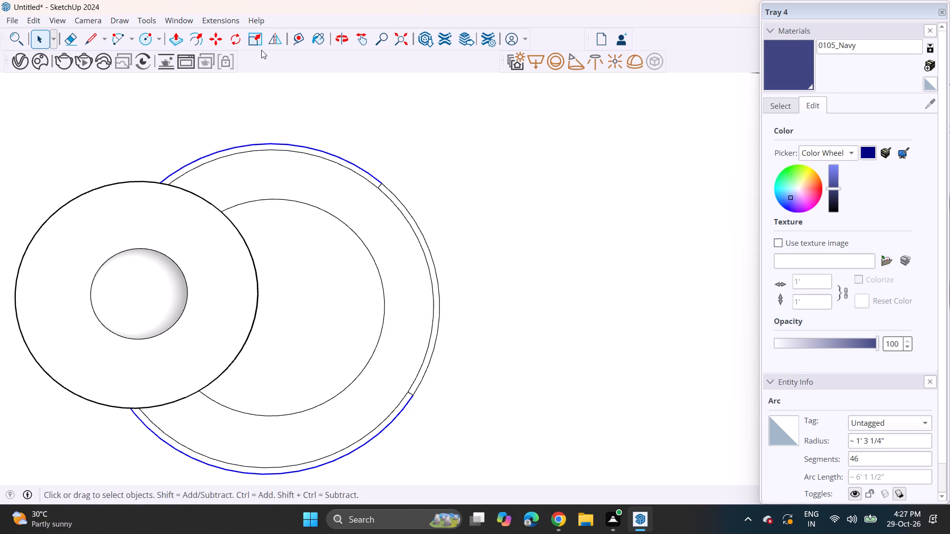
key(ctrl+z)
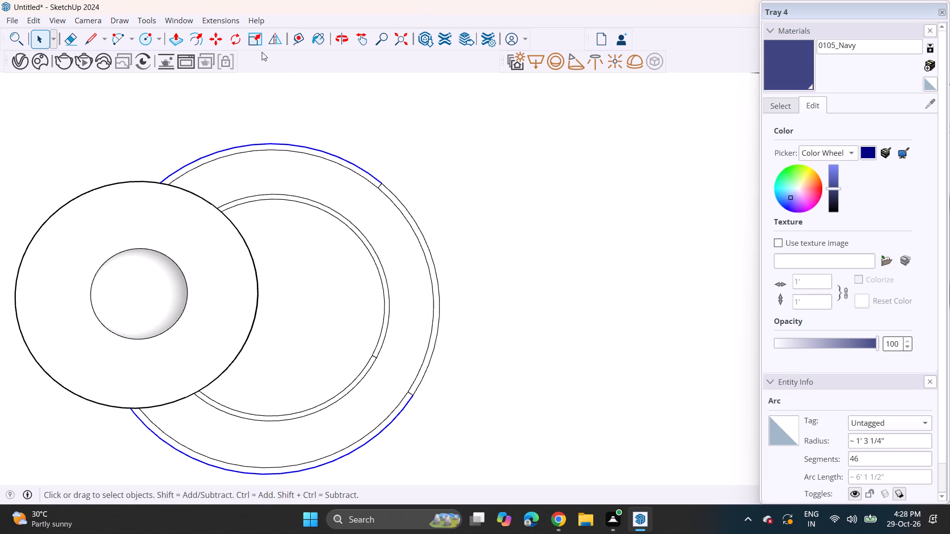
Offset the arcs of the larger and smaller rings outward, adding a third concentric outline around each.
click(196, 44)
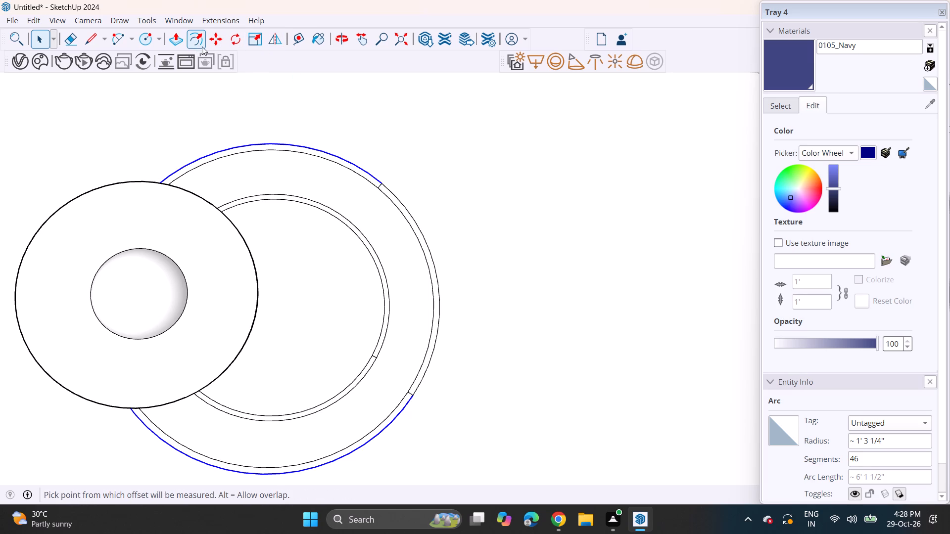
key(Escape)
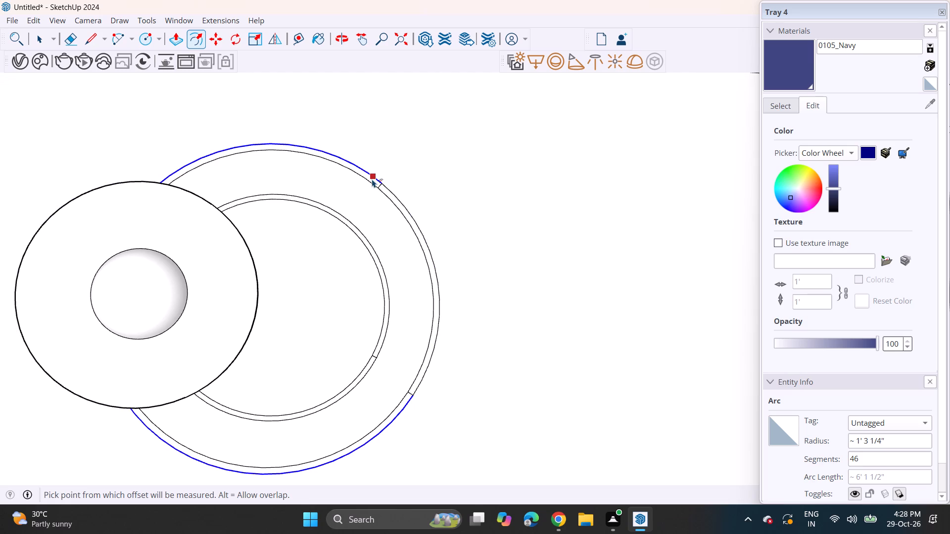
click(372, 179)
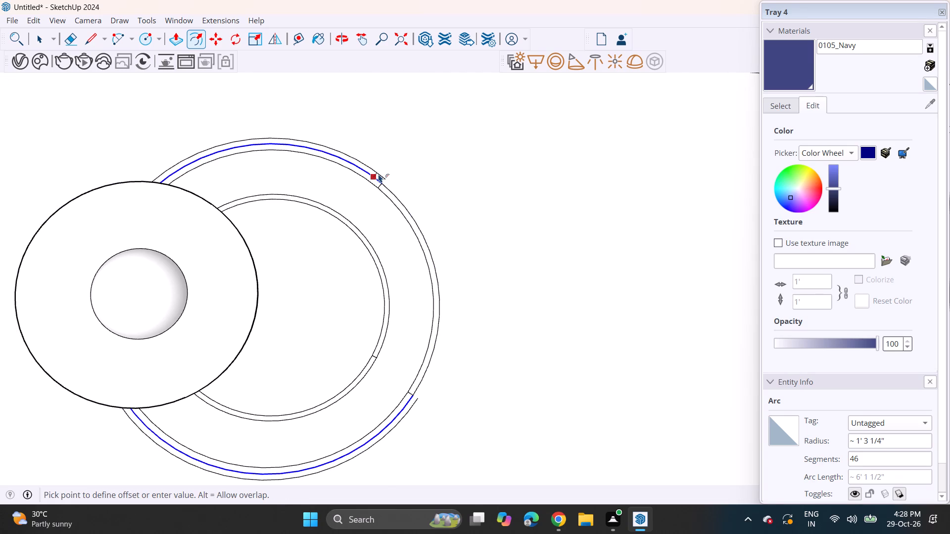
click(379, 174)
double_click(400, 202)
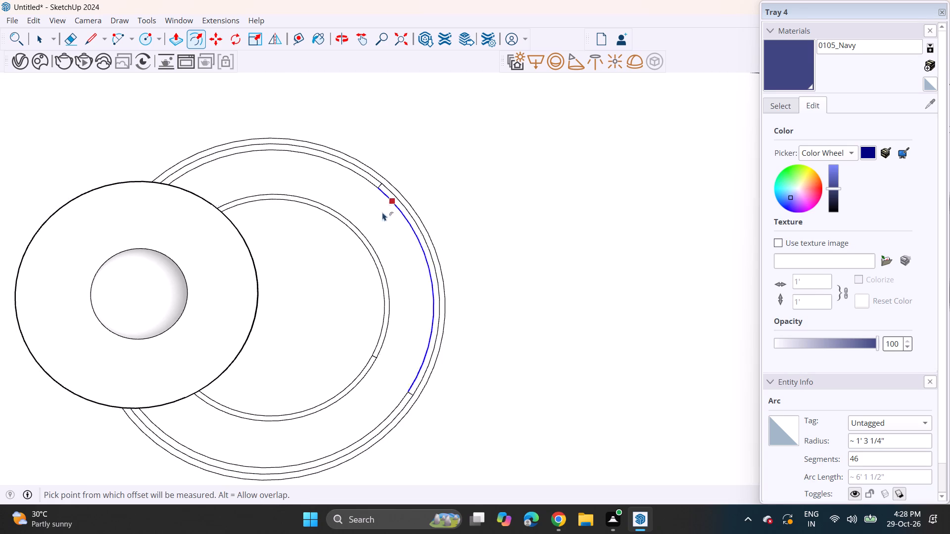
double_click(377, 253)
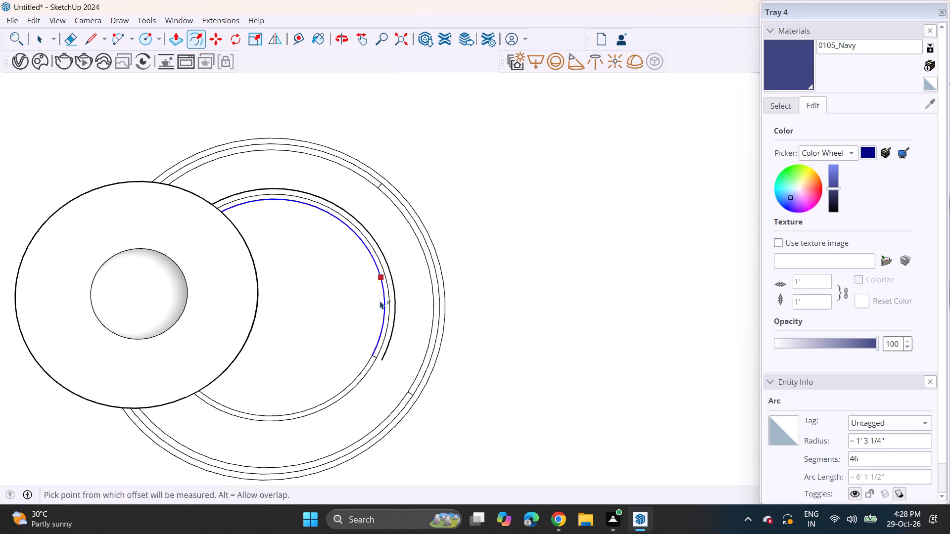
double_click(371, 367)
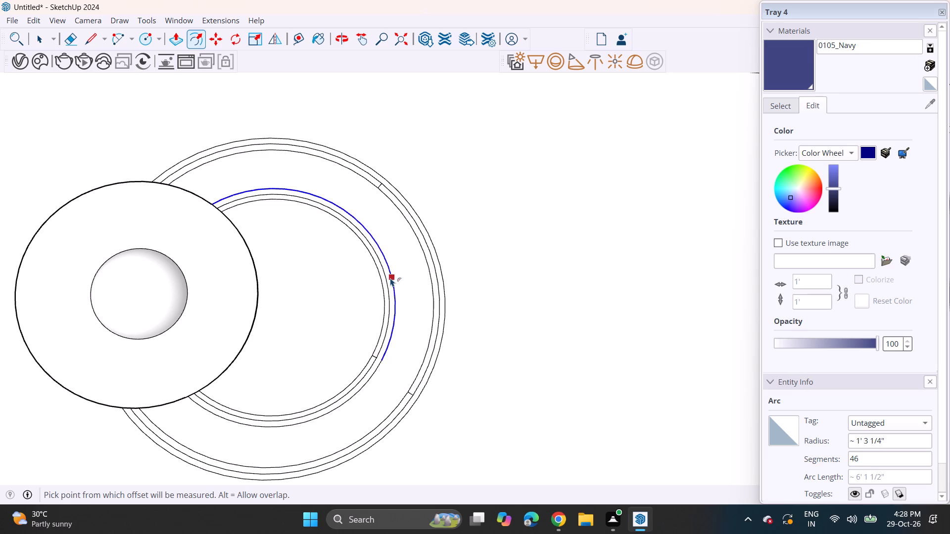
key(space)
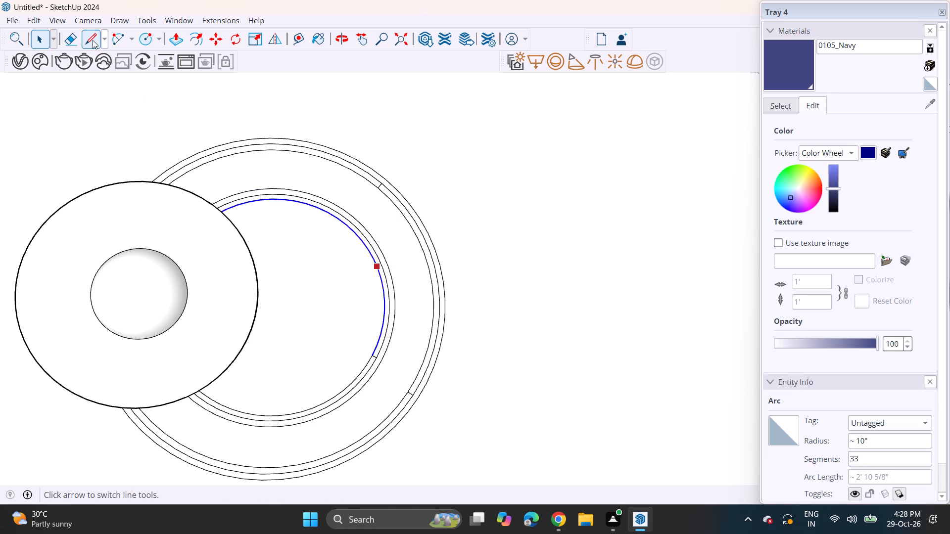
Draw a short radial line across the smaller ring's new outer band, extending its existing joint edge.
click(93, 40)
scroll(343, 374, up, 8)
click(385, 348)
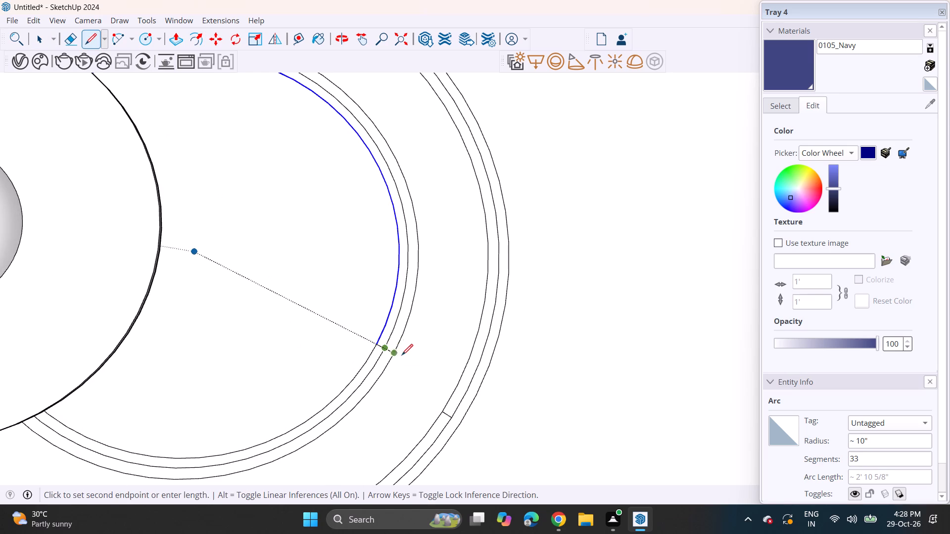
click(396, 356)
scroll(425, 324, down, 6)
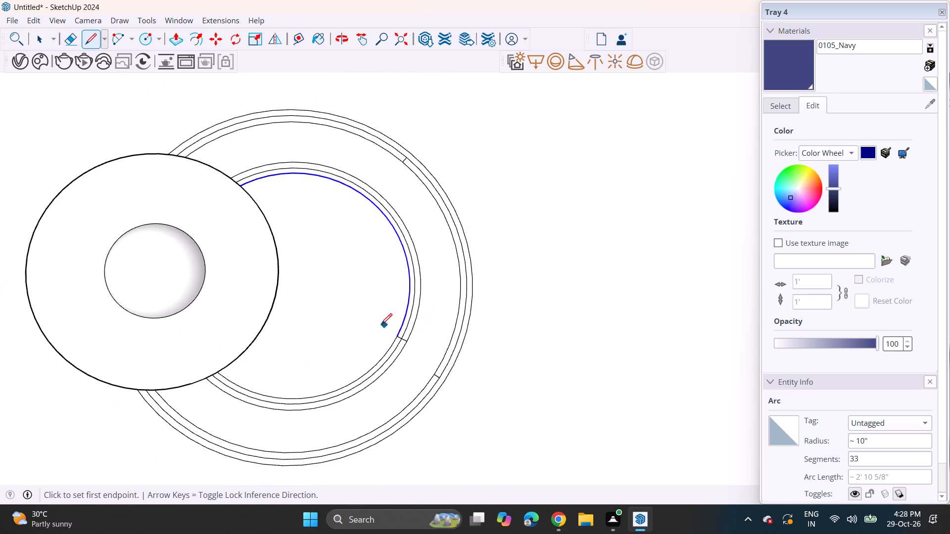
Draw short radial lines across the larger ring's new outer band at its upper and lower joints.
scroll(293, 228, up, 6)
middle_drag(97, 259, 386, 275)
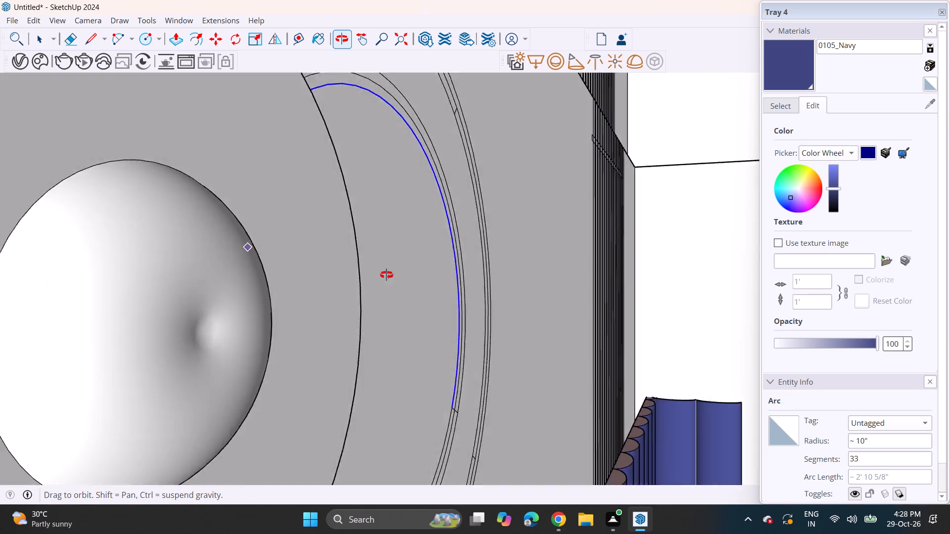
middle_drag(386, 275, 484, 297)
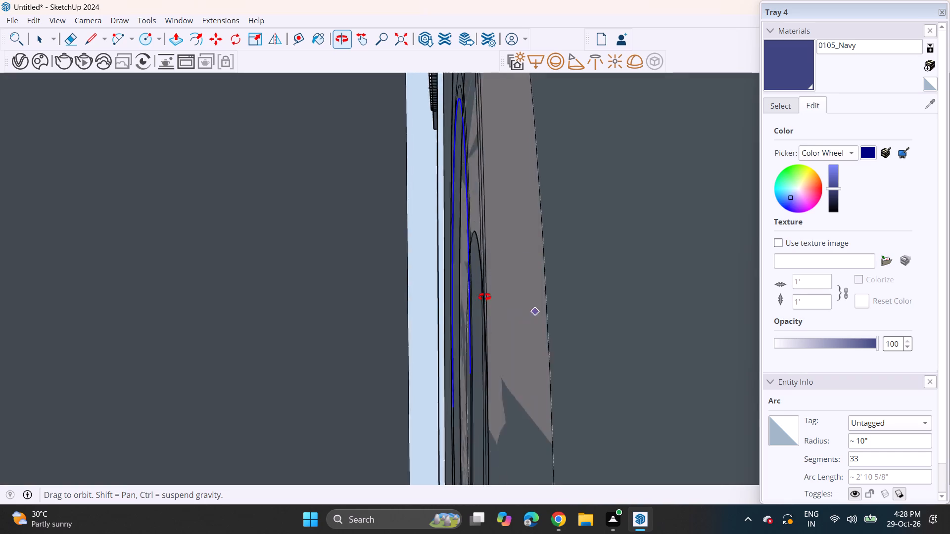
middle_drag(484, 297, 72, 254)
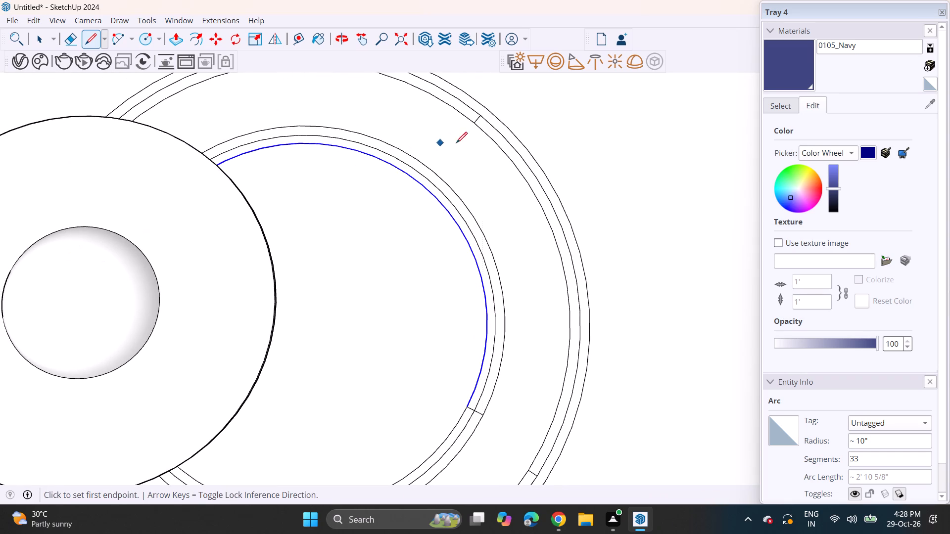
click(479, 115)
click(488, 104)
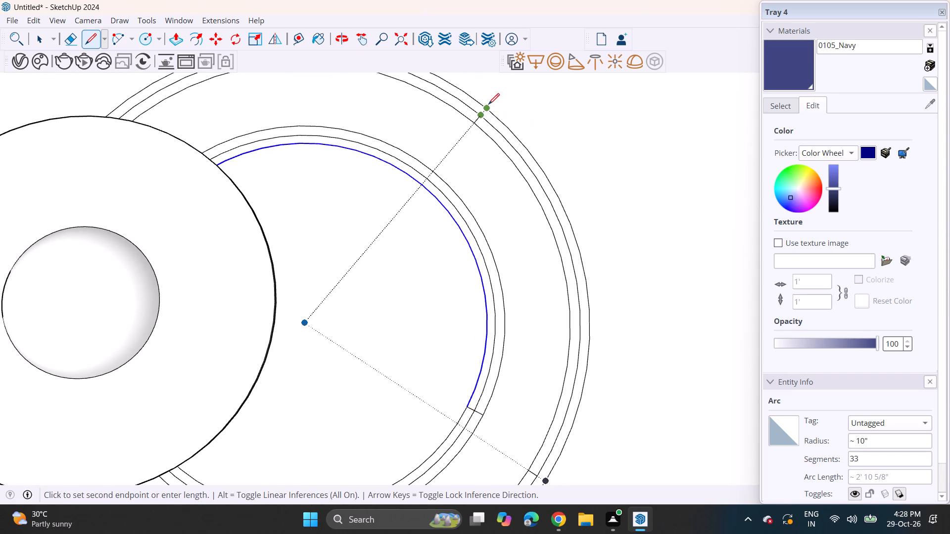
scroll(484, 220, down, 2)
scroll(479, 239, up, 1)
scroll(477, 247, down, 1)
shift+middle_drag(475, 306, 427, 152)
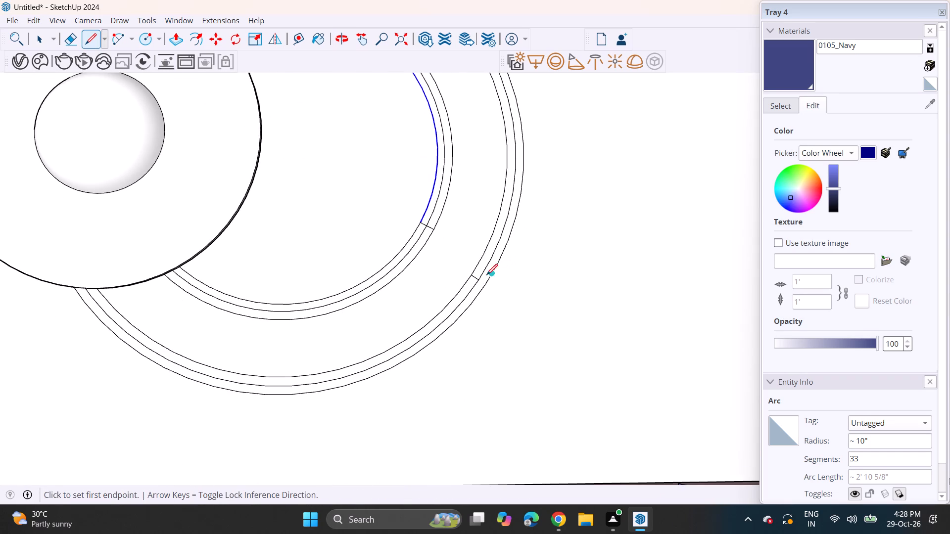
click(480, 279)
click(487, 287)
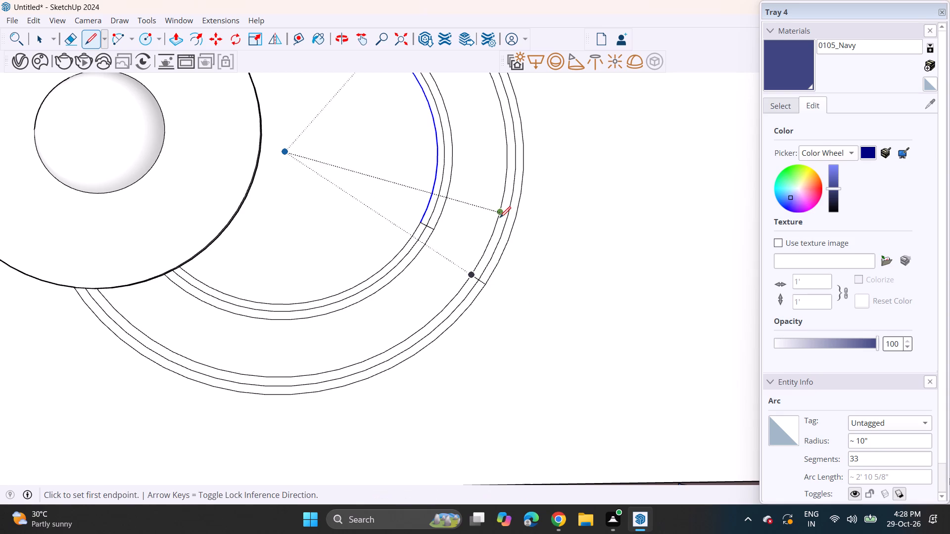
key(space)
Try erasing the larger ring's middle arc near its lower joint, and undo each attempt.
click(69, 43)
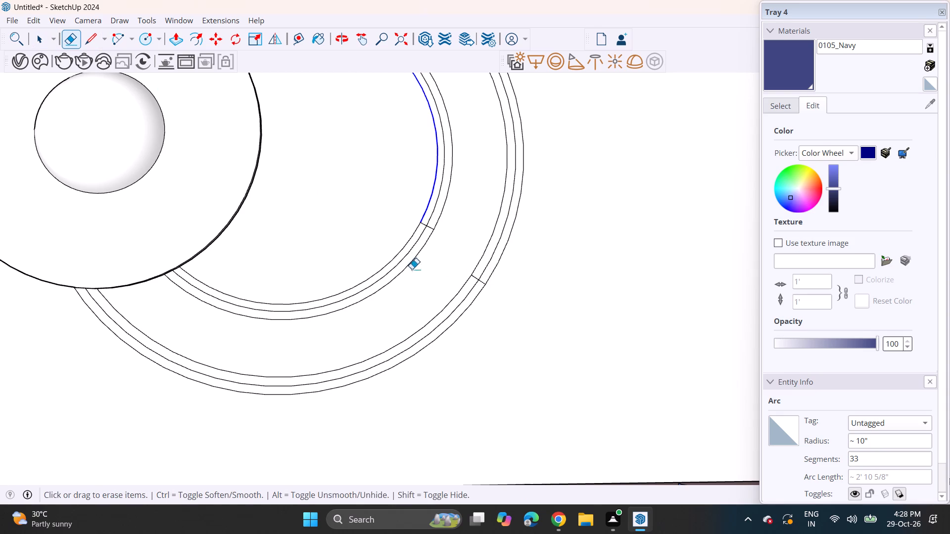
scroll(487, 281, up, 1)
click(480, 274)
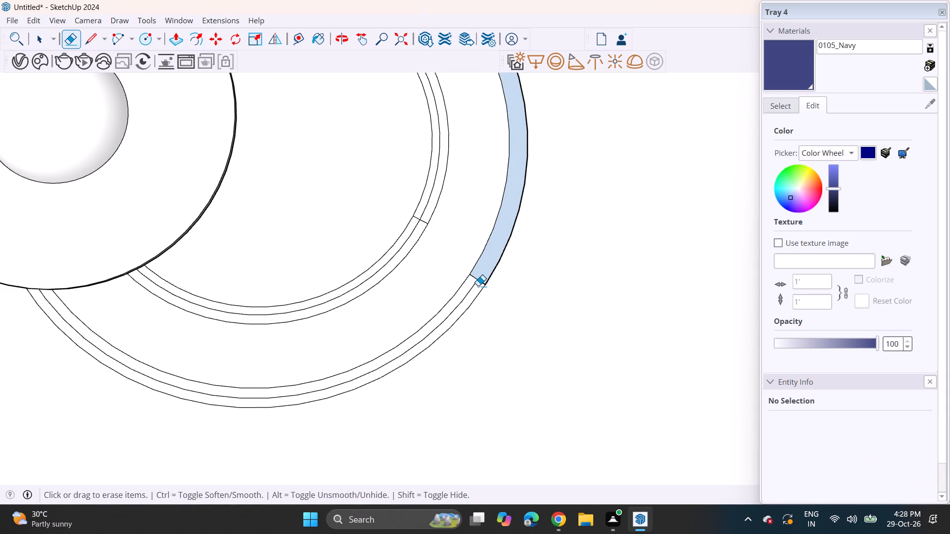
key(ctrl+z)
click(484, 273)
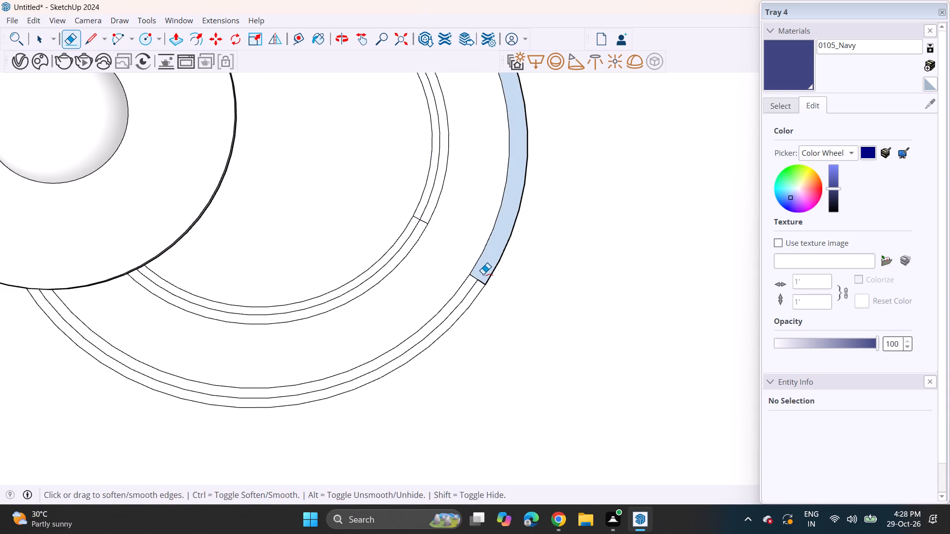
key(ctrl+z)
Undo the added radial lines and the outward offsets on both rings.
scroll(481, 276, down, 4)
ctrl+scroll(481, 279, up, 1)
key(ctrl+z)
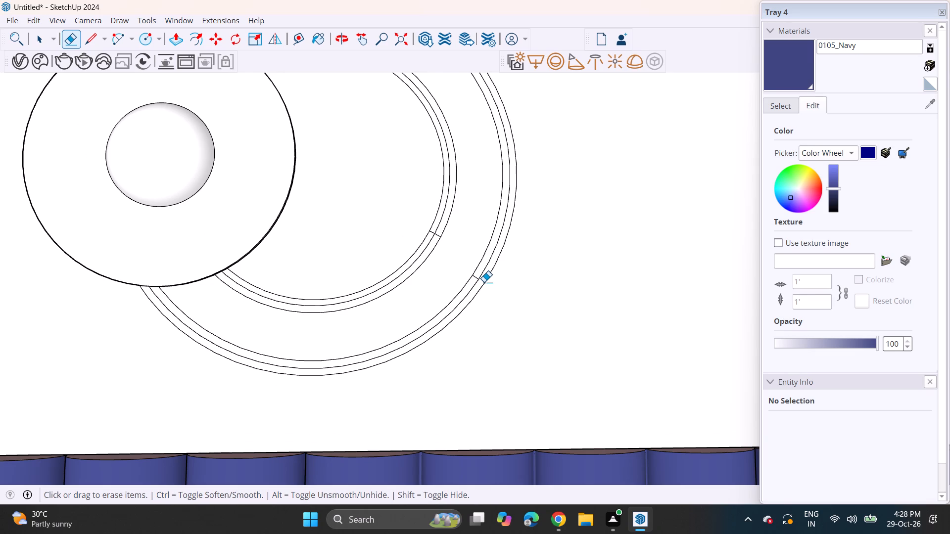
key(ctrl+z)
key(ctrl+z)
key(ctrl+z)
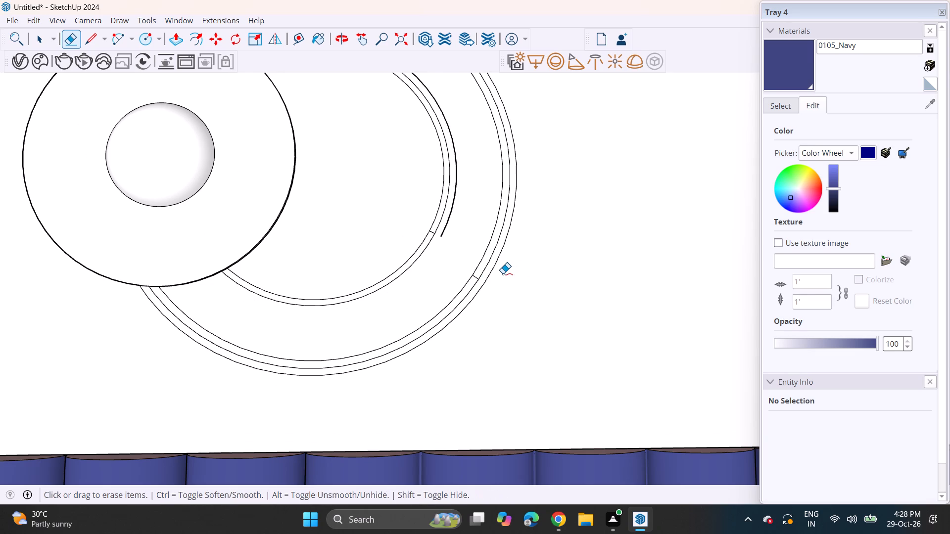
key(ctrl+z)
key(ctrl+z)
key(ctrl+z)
Erase the larger ring's outer arcs, keeping its inner outline.
click(485, 267)
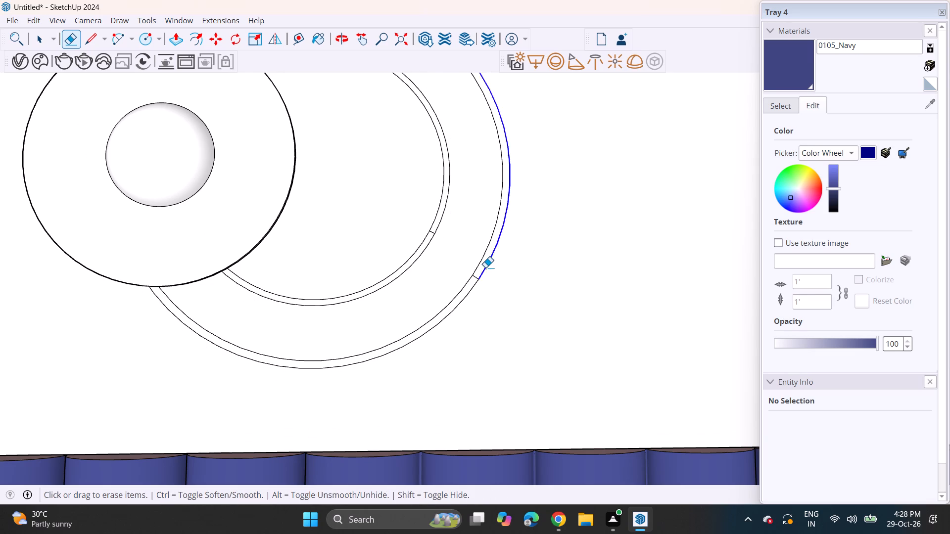
key(ctrl+z)
click(486, 267)
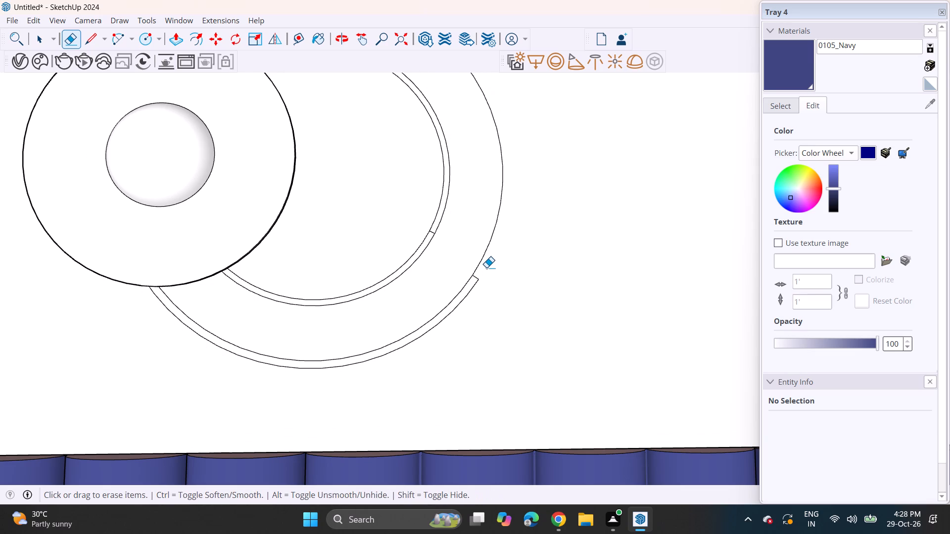
click(477, 281)
Offset the larger circle's remaining arcs slightly outward to form a wider ring band.
scroll(413, 291, down, 4)
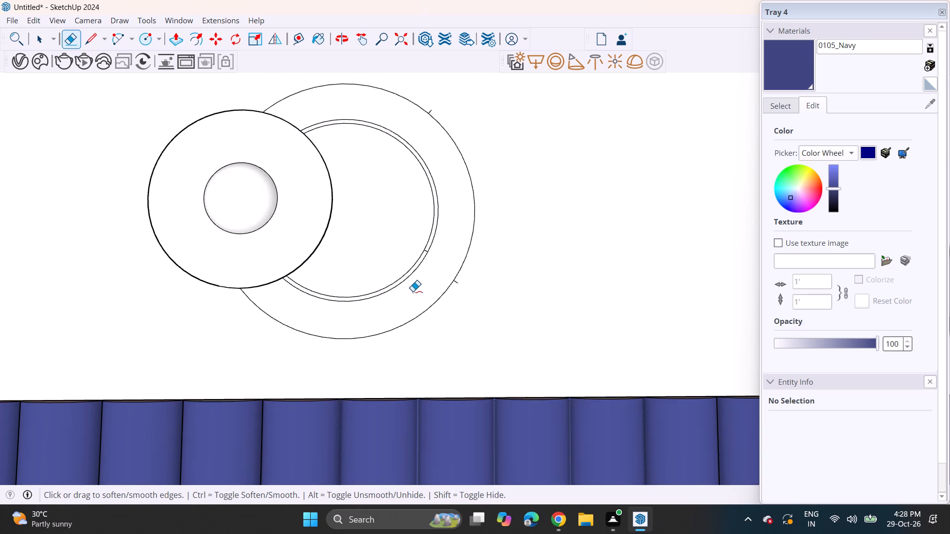
click(142, 38)
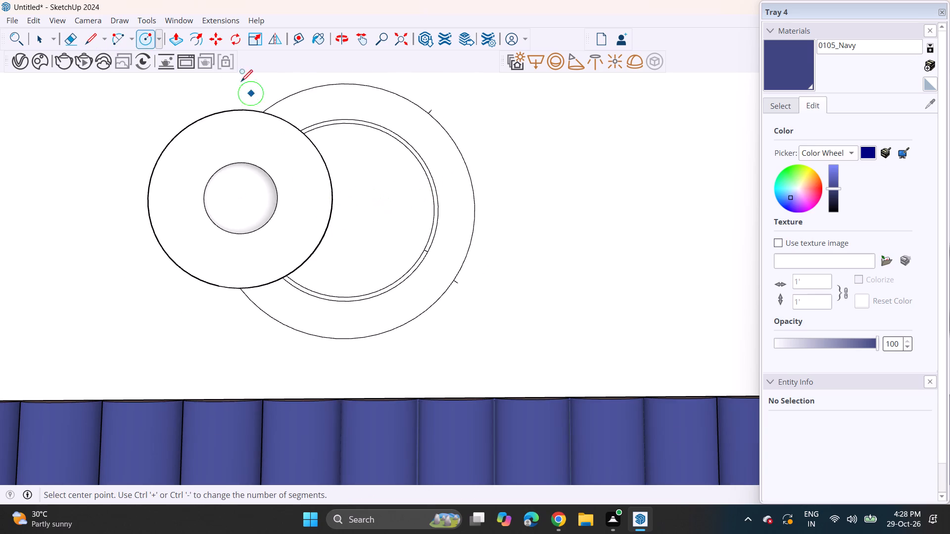
click(202, 44)
click(469, 169)
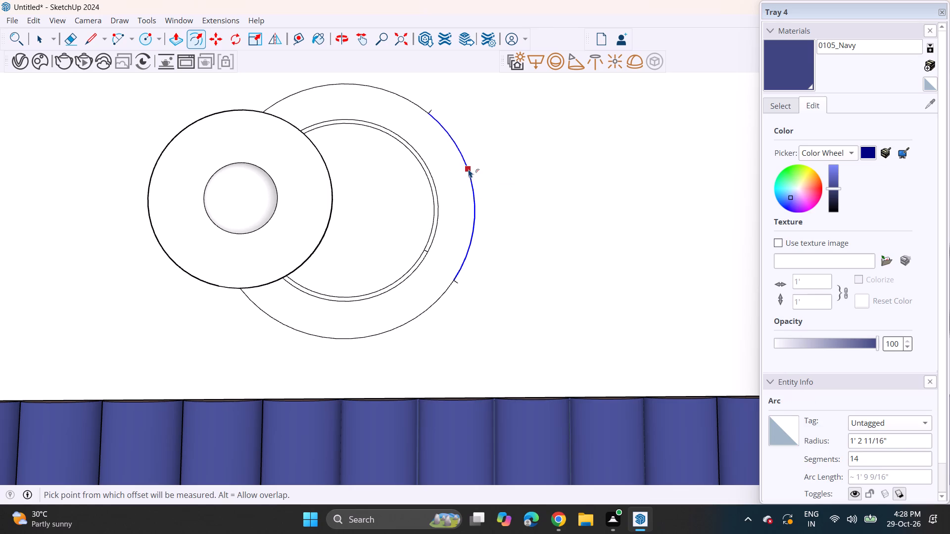
click(477, 171)
double_click(415, 108)
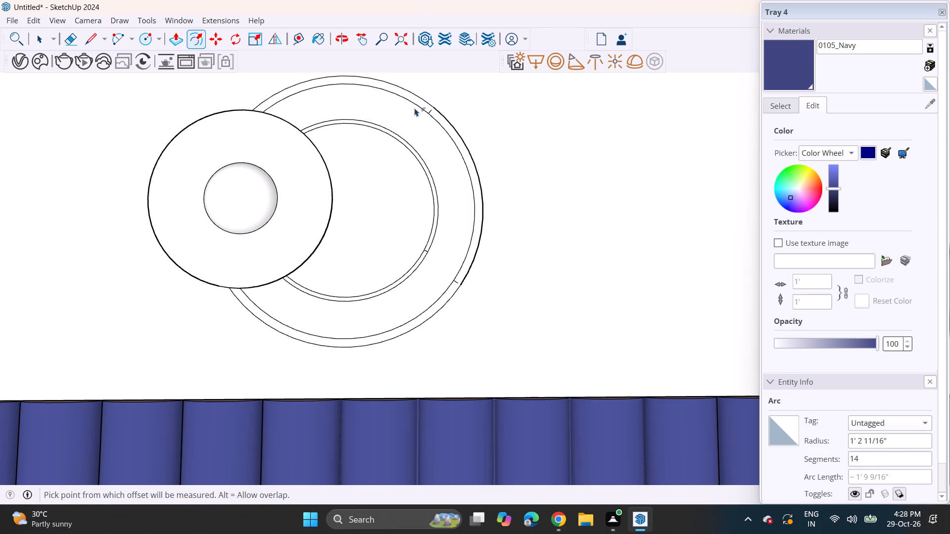
scroll(463, 278, up, 5)
key(space)
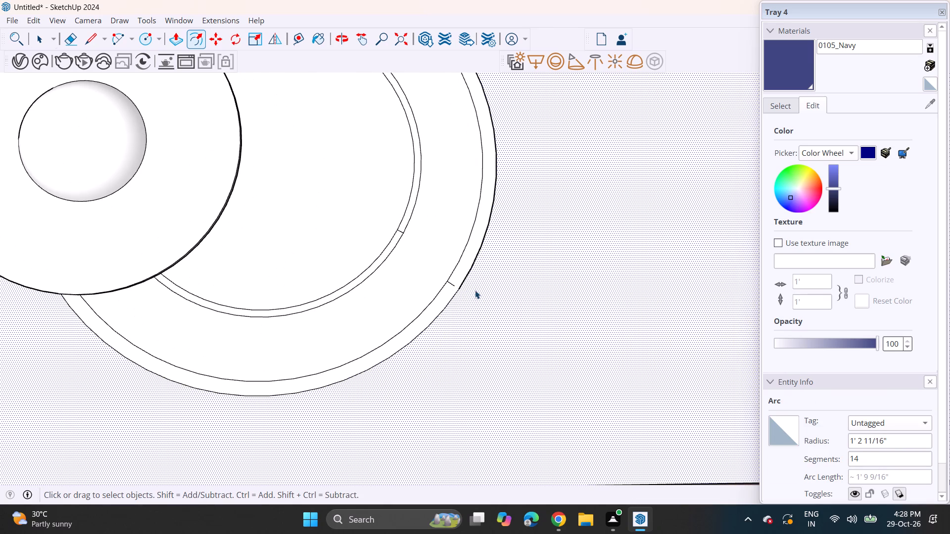
Draw a short line extending the larger ring's lower joint to its new outer arc.
click(84, 38)
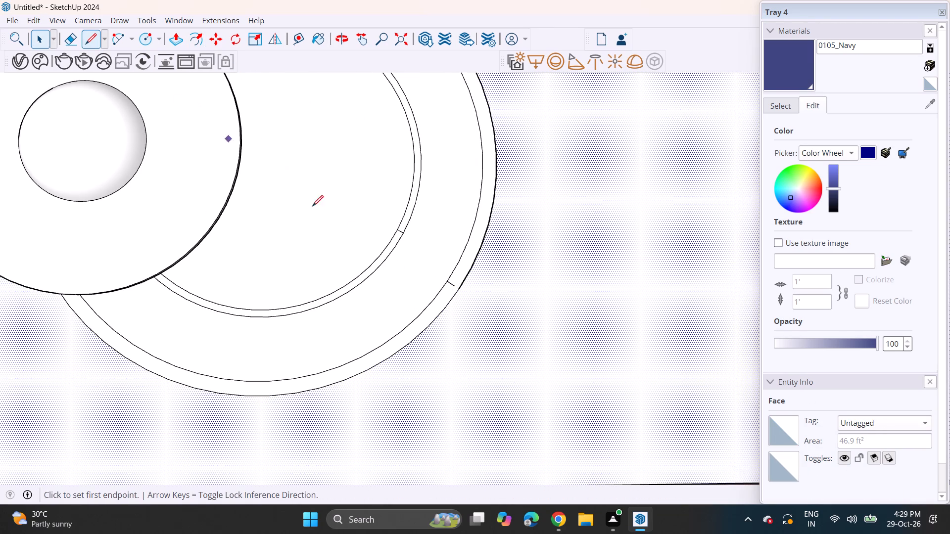
scroll(461, 283, up, 4)
click(437, 285)
click(444, 294)
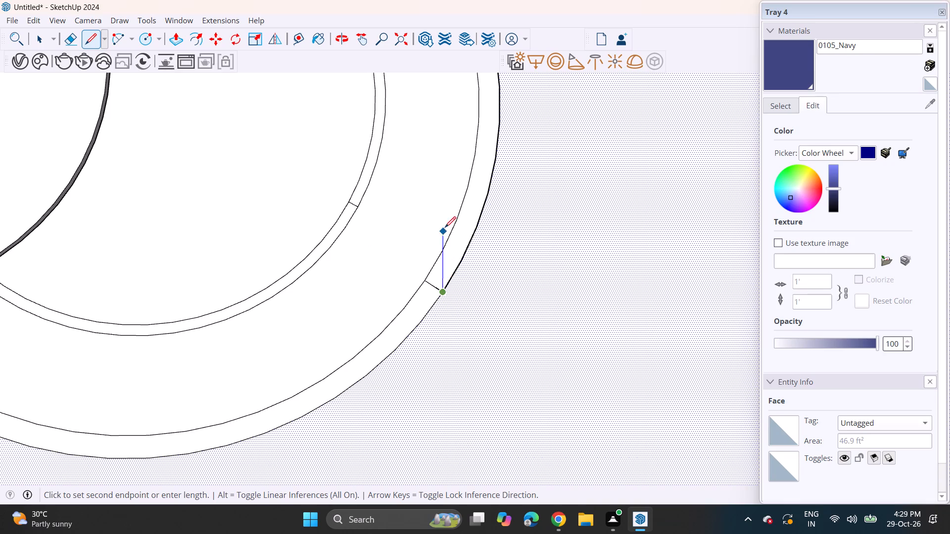
scroll(441, 217, down, 5)
key(space)
scroll(434, 181, down, 4)
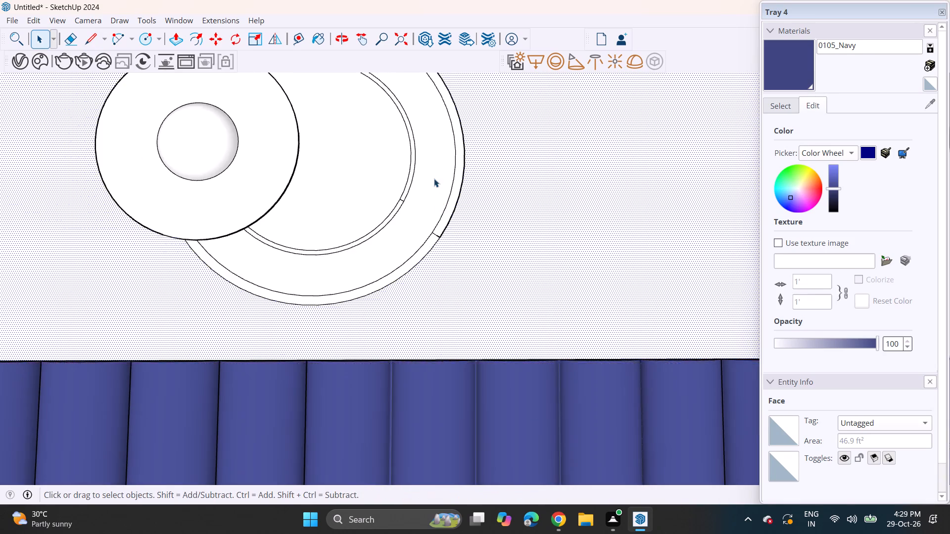
Draw a short line extending the larger ring's upper joint to its new outer arc.
shift+middle_drag(433, 135, 447, 255)
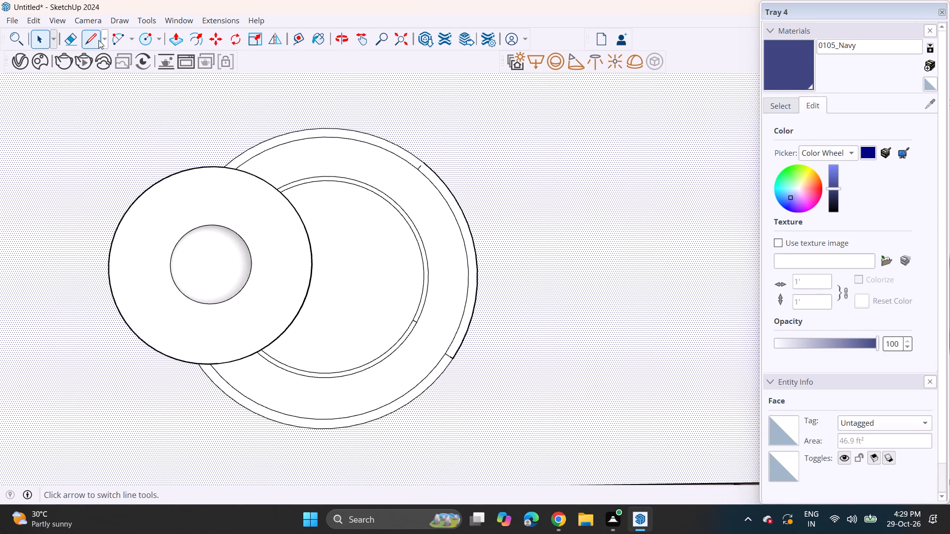
click(96, 38)
scroll(442, 164, up, 8)
click(410, 165)
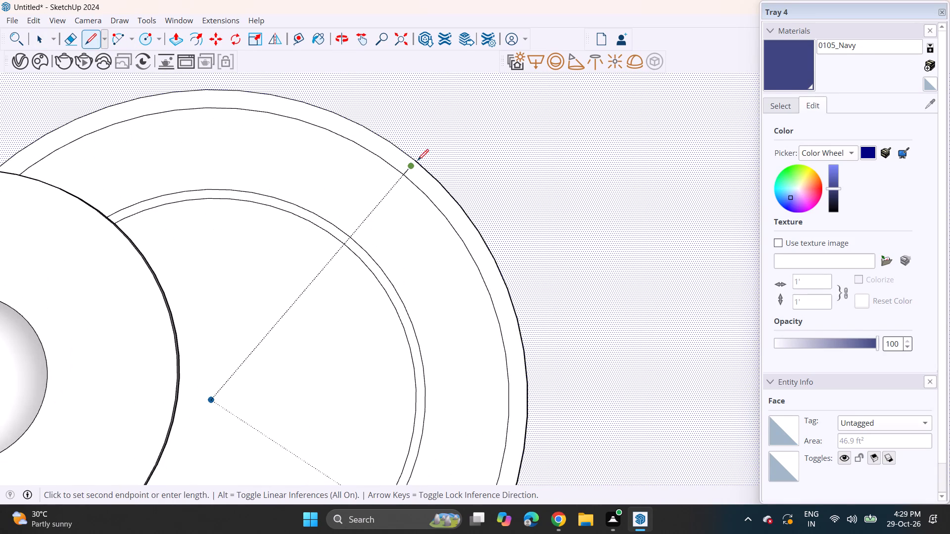
scroll(417, 162, up, 12)
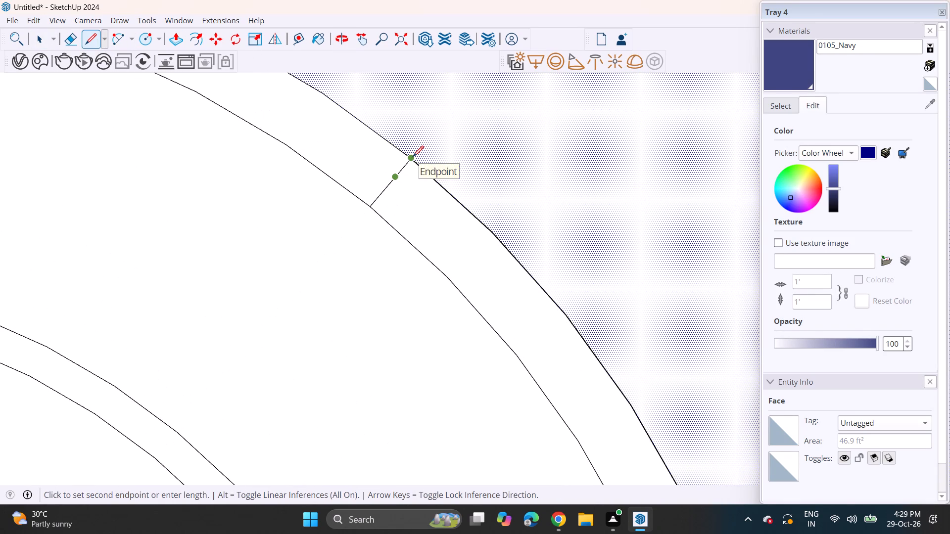
click(413, 157)
scroll(284, 205, down, 7)
key(space)
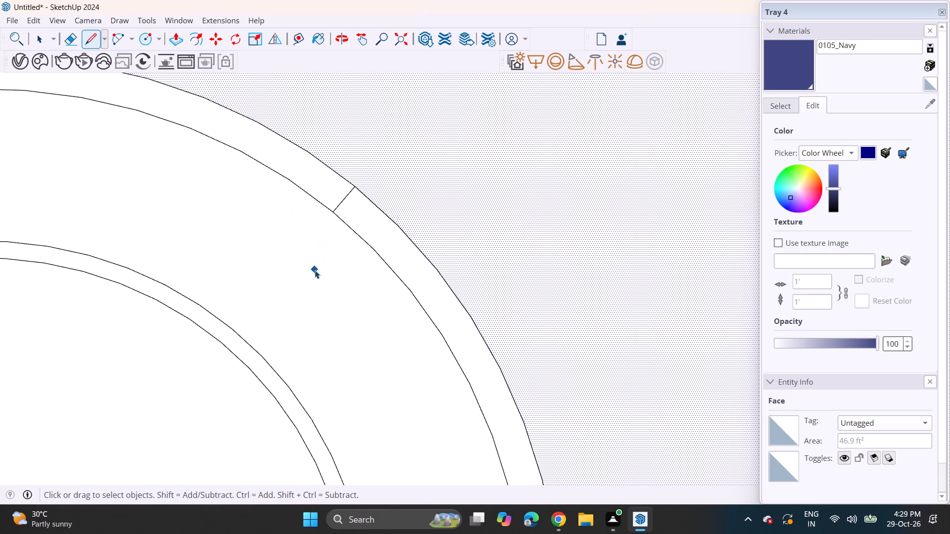
Erase the smaller ring's two outer arcs, keeping its inner outline.
scroll(315, 273, down, 3)
scroll(318, 285, up, 1)
scroll(319, 287, down, 5)
scroll(332, 339, up, 1)
scroll(328, 357, down, 6)
shift+middle_drag(332, 375, 397, 309)
scroll(397, 318, down, 5)
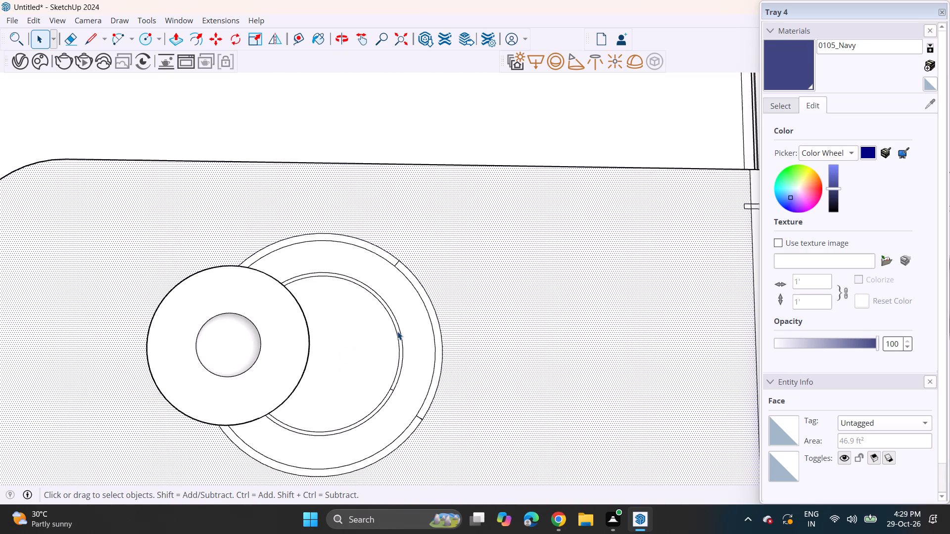
click(399, 328)
right_click(398, 328)
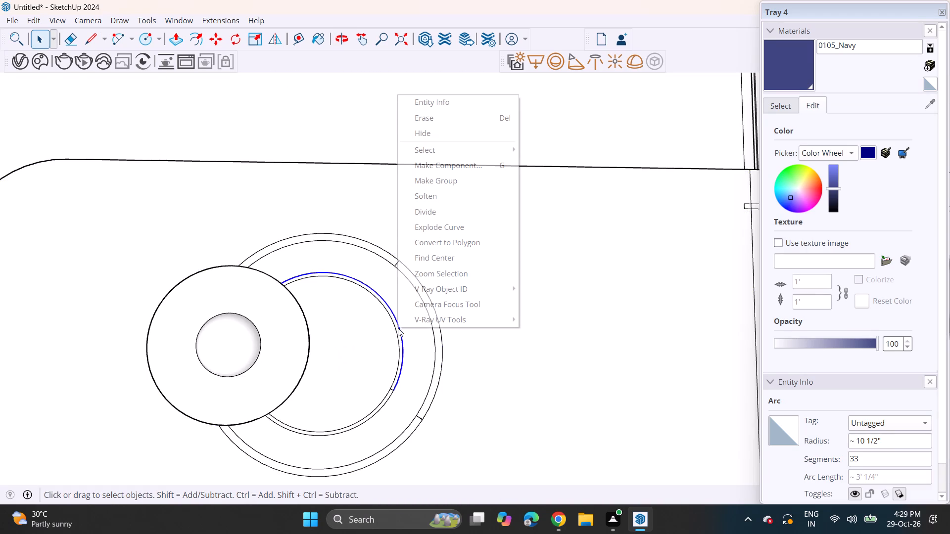
click(440, 117)
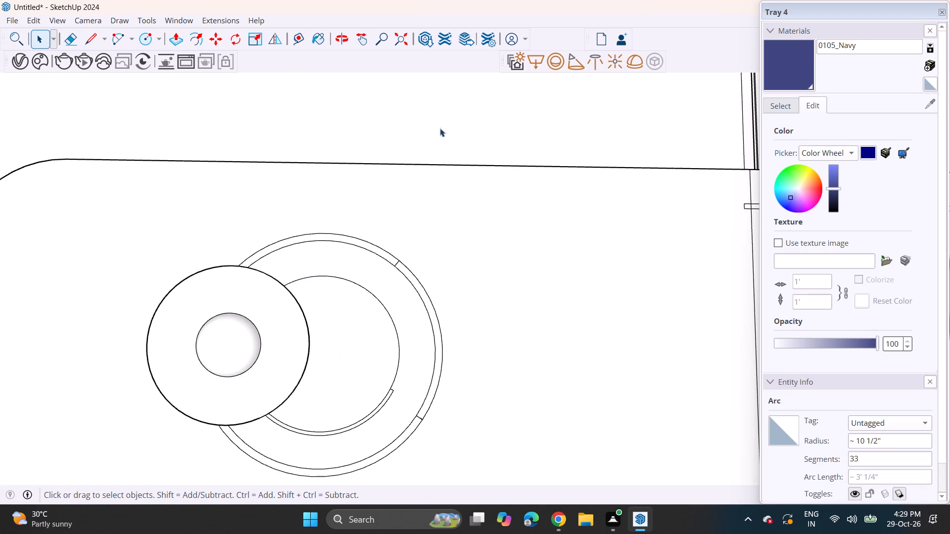
click(389, 400)
right_click(389, 400)
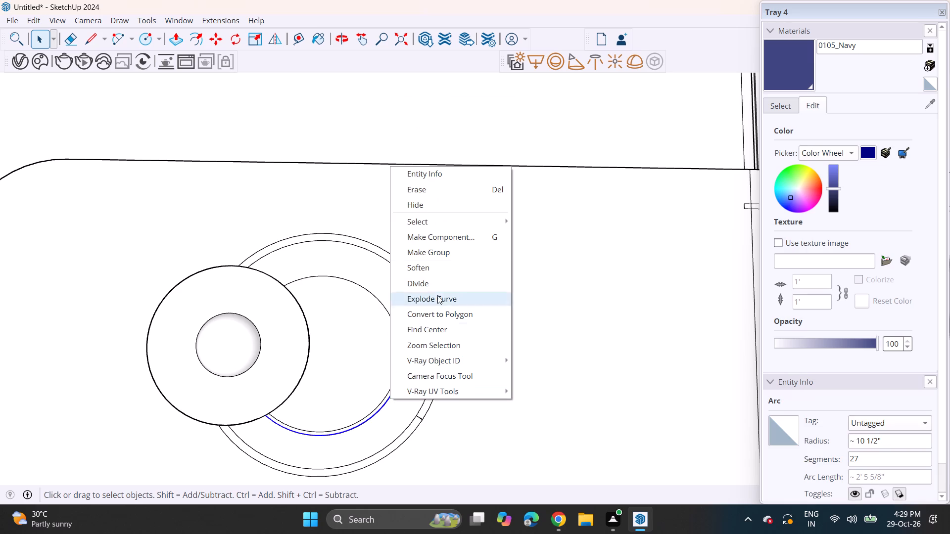
click(446, 189)
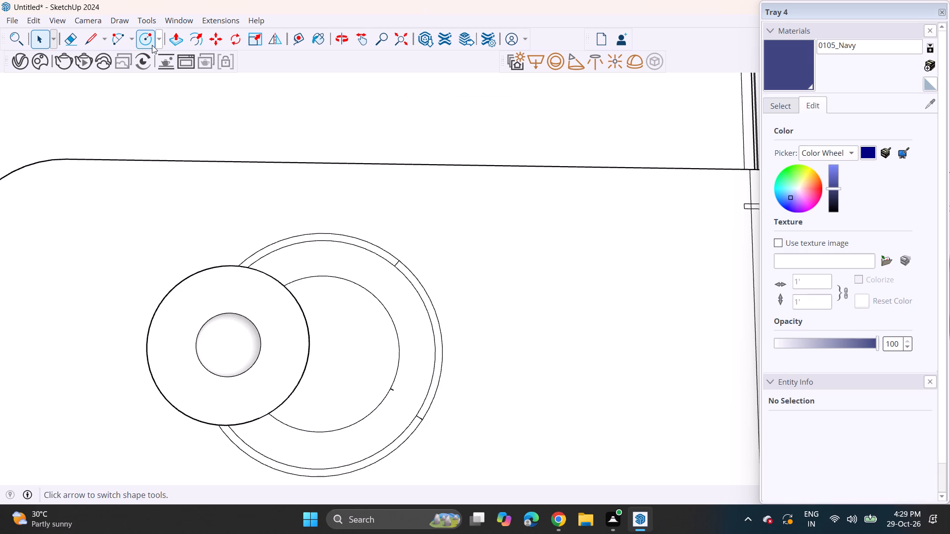
Offset both arcs of the smaller circle slightly outward to form a wider ring band.
click(118, 32)
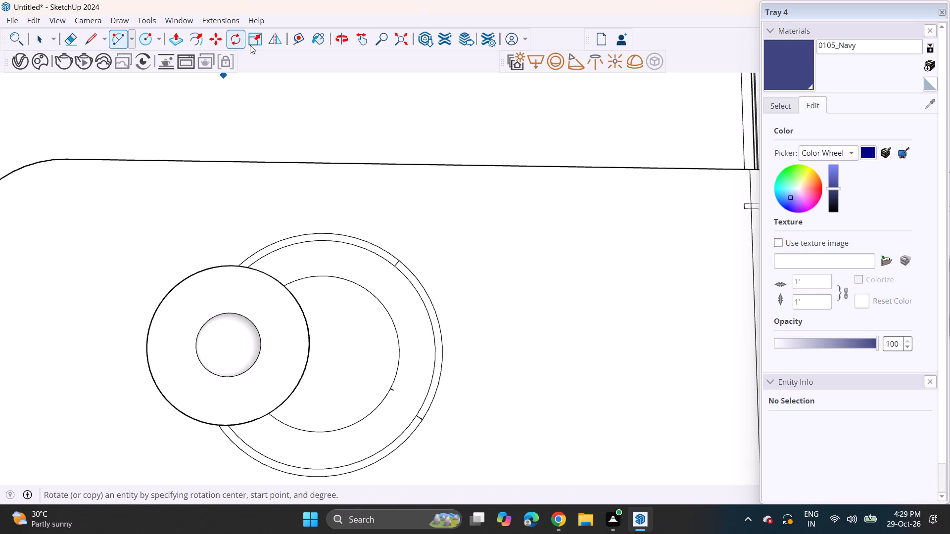
click(200, 40)
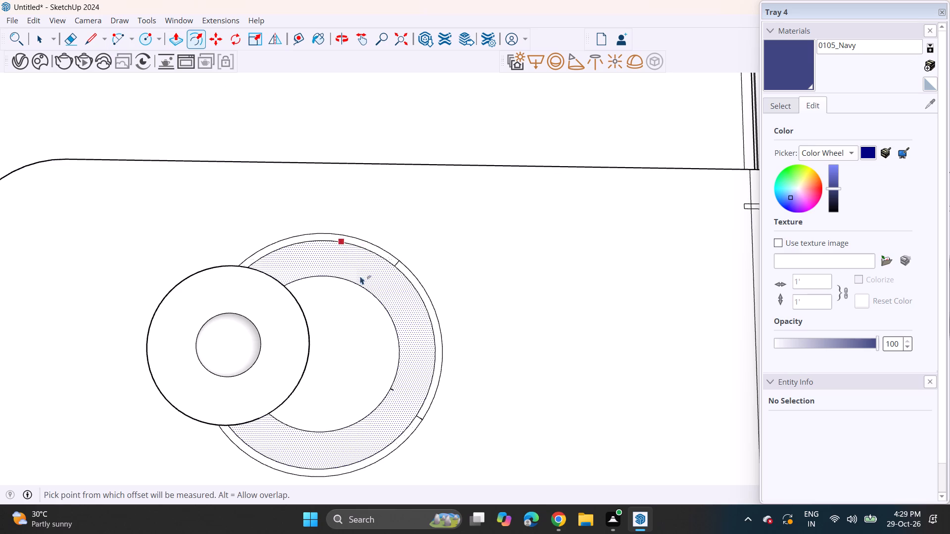
click(383, 308)
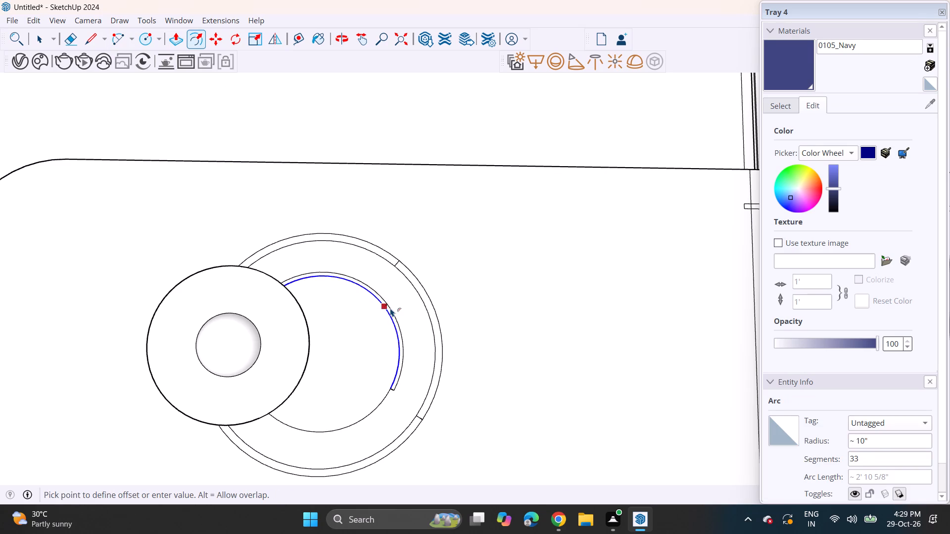
click(392, 307)
double_click(381, 406)
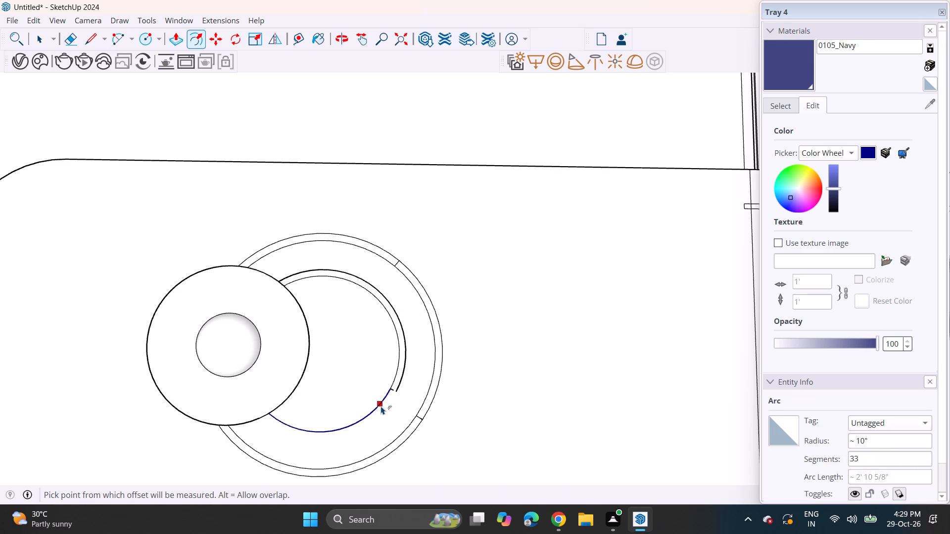
Draw a short line extending the smaller ring's lower joint to its new outer arc.
click(87, 44)
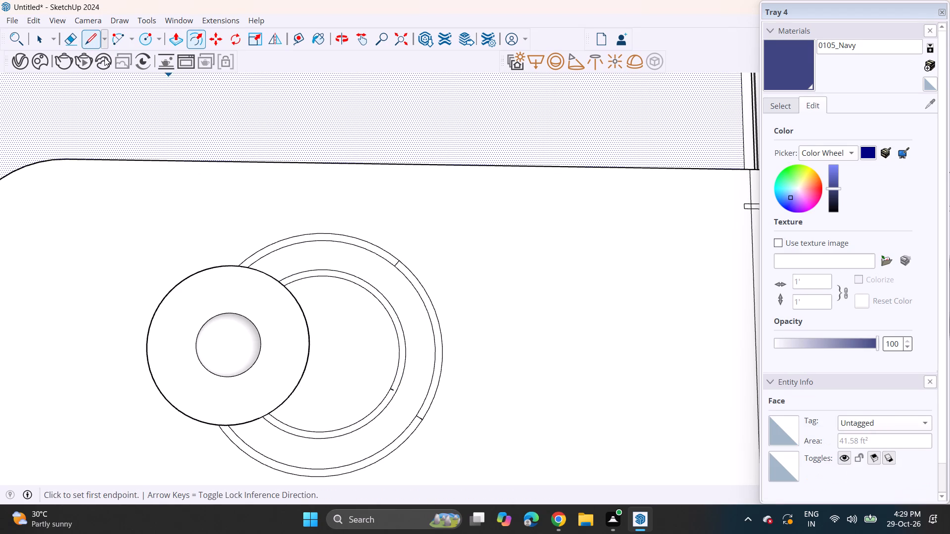
click(395, 391)
click(400, 391)
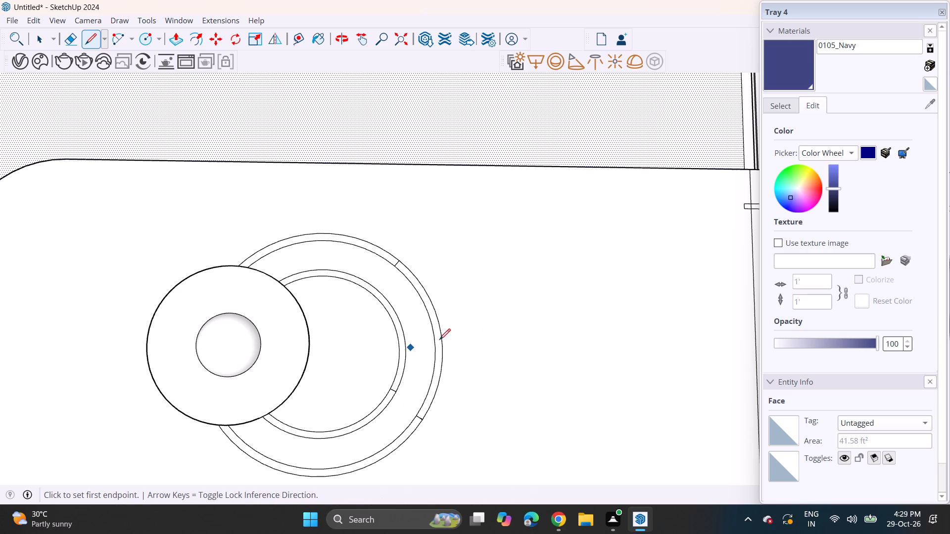
key(space)
Examine the disc and ring bands on the wall in the context of the whole room.
scroll(519, 315, up, 1)
scroll(519, 315, down, 1)
scroll(519, 315, up, 1)
scroll(519, 315, down, 4)
scroll(512, 323, up, 1)
scroll(512, 325, down, 9)
scroll(507, 367, down, 3)
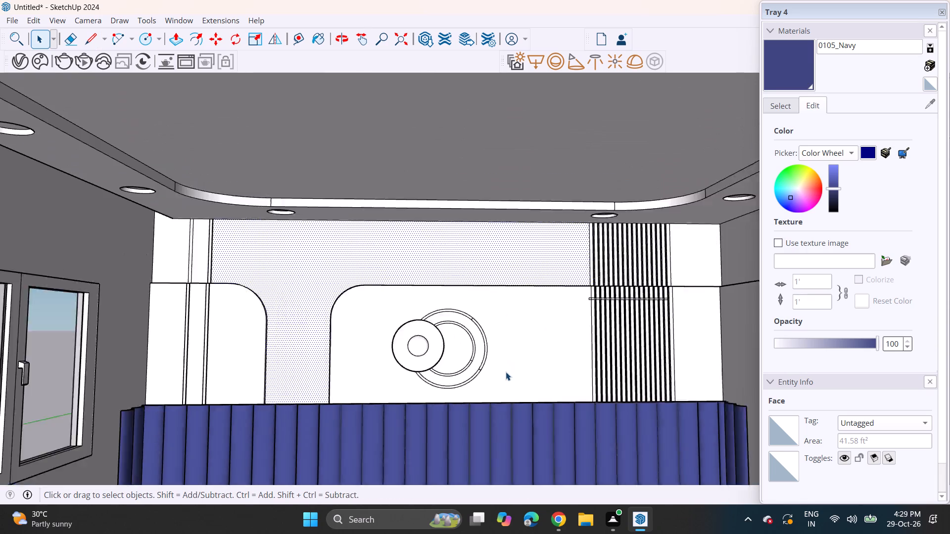
scroll(506, 372, down, 2)
shift+middle_drag(506, 380, 469, 328)
scroll(469, 328, down, 1)
middle_drag(469, 328, 470, 342)
scroll(472, 333, down, 5)
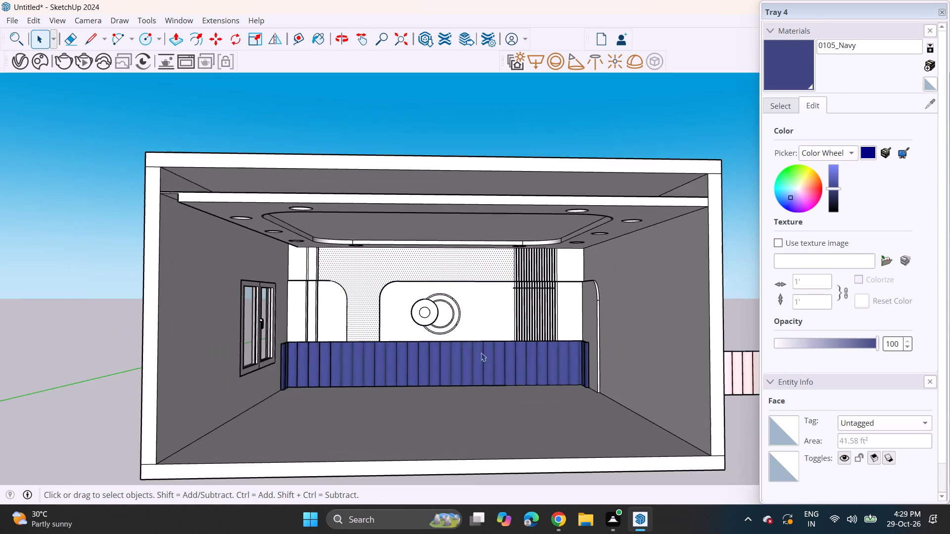
middle_drag(484, 353, 455, 344)
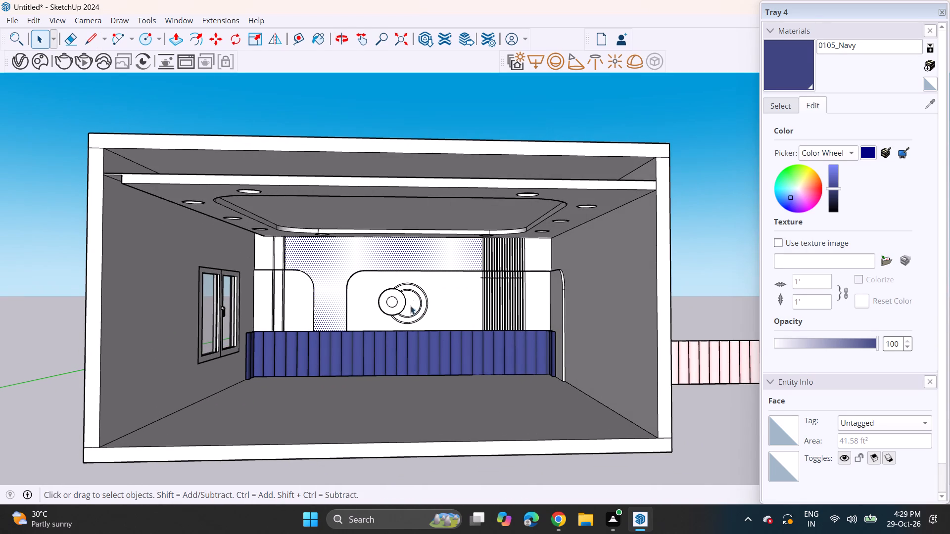
Move the disc group horizontally off the rings, to the side nearer the slatted panel.
scroll(392, 313, up, 4)
click(398, 293)
scroll(416, 300, up, 3)
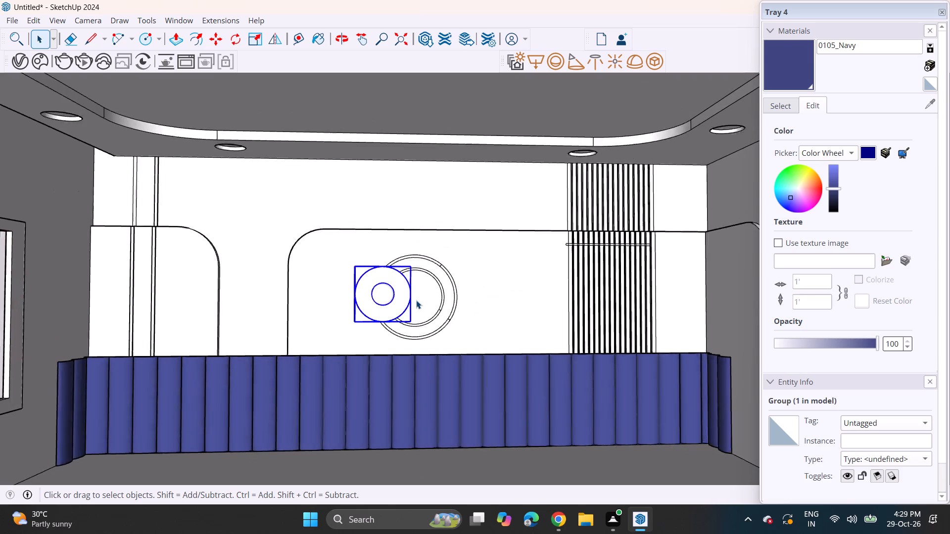
scroll(416, 300, up, 2)
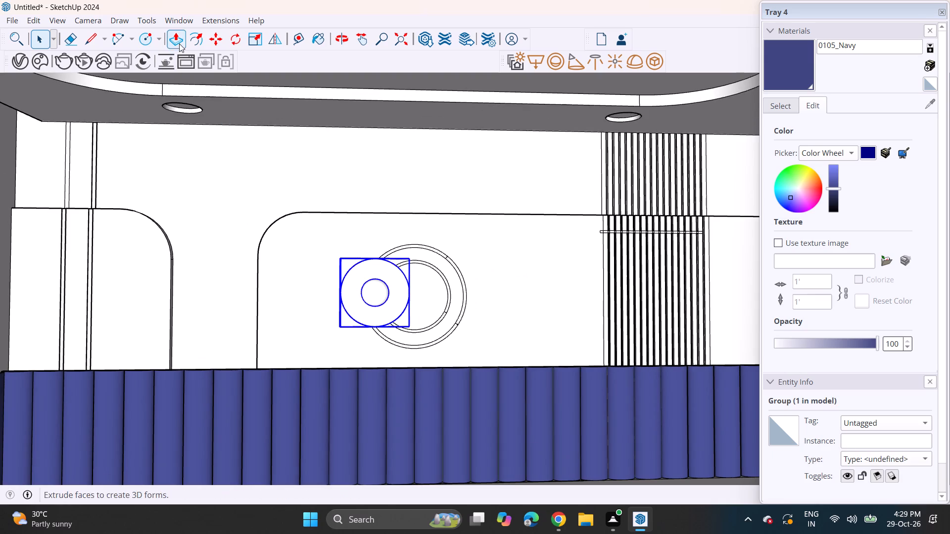
click(217, 44)
click(341, 326)
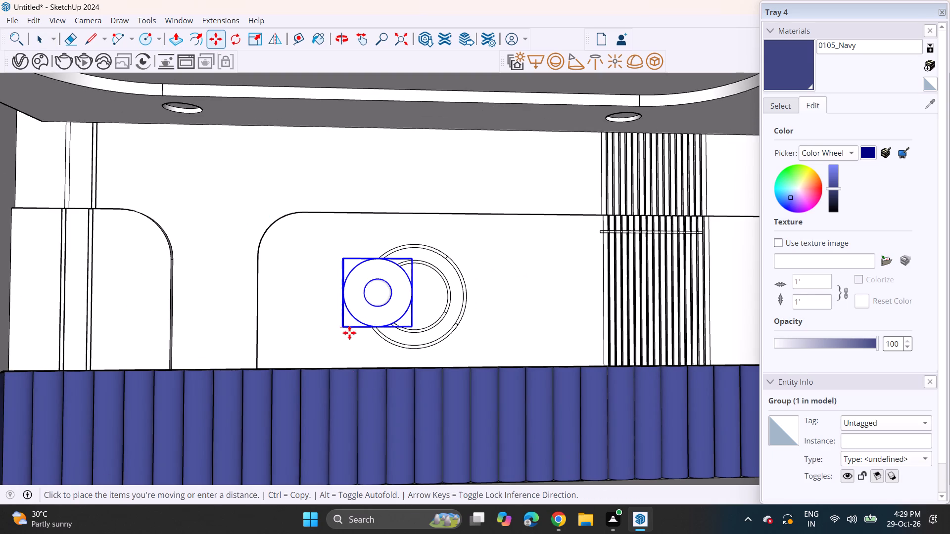
click(481, 333)
Draw a short line extending the smaller ring's uncovered joint to its outer arc.
scroll(408, 304, up, 2)
scroll(408, 304, down, 1)
scroll(408, 304, up, 7)
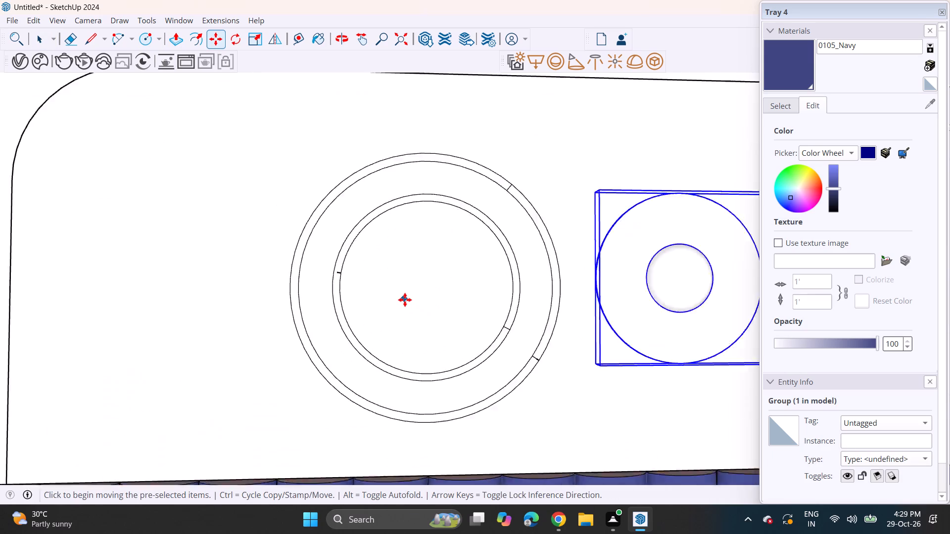
scroll(405, 300, up, 7)
click(90, 37)
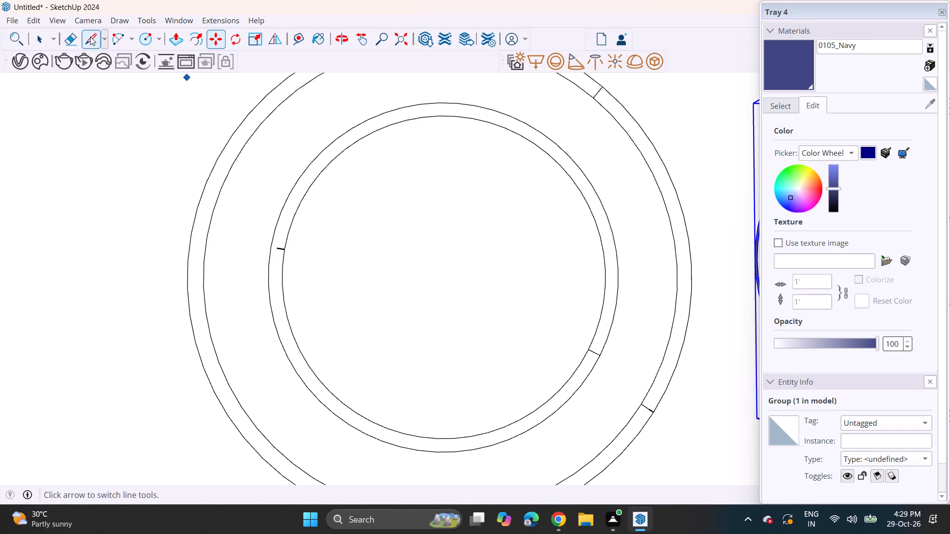
click(276, 248)
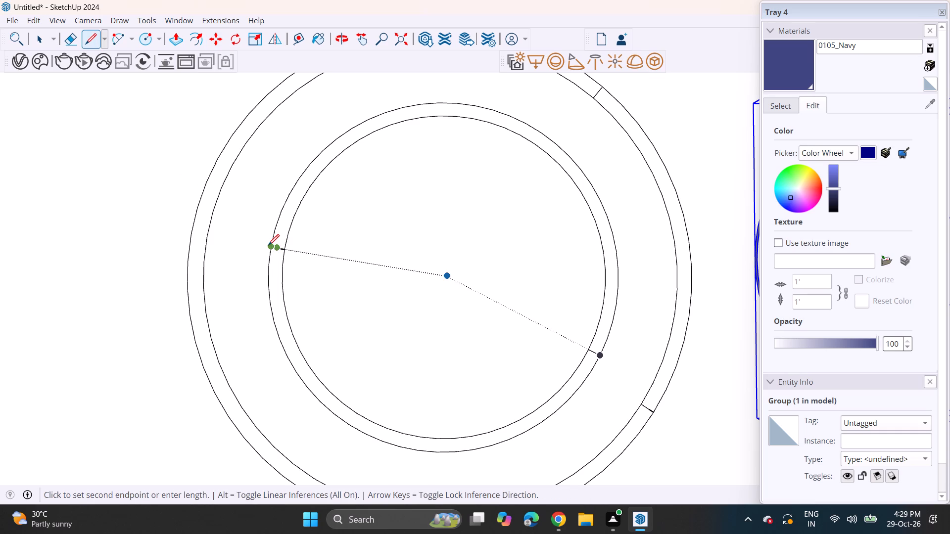
click(268, 245)
scroll(356, 225, down, 5)
key(space)
Move the disc group back so it overlaps the rings on the side away from the slatted panel.
scroll(349, 254, down, 10)
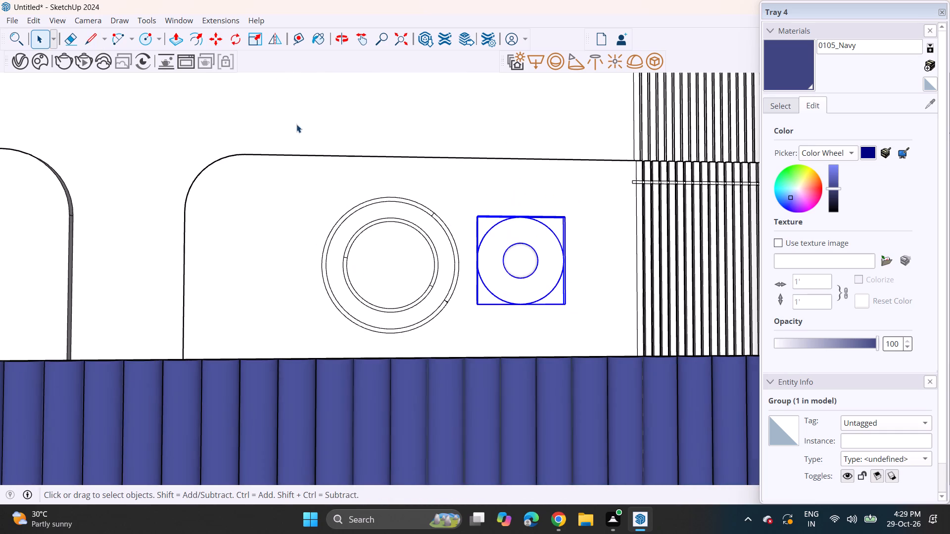
click(217, 40)
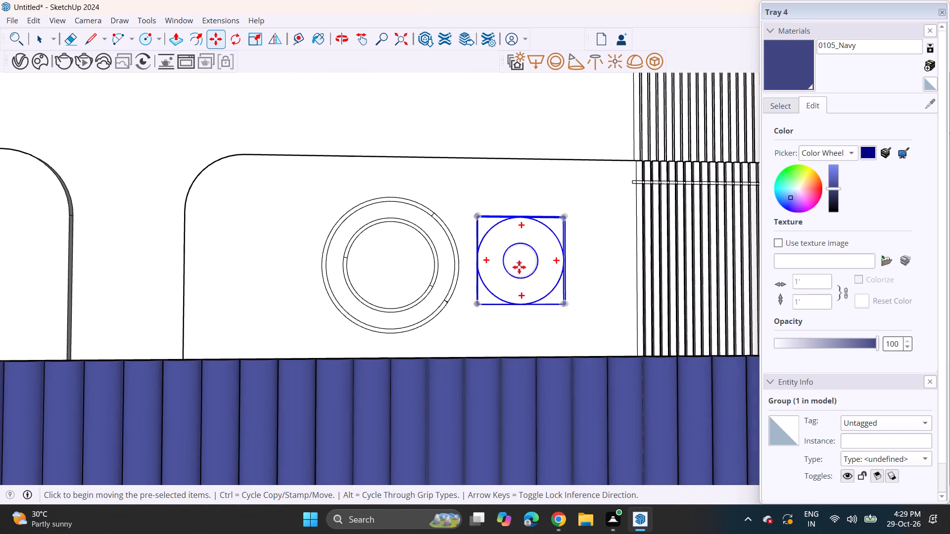
click(519, 267)
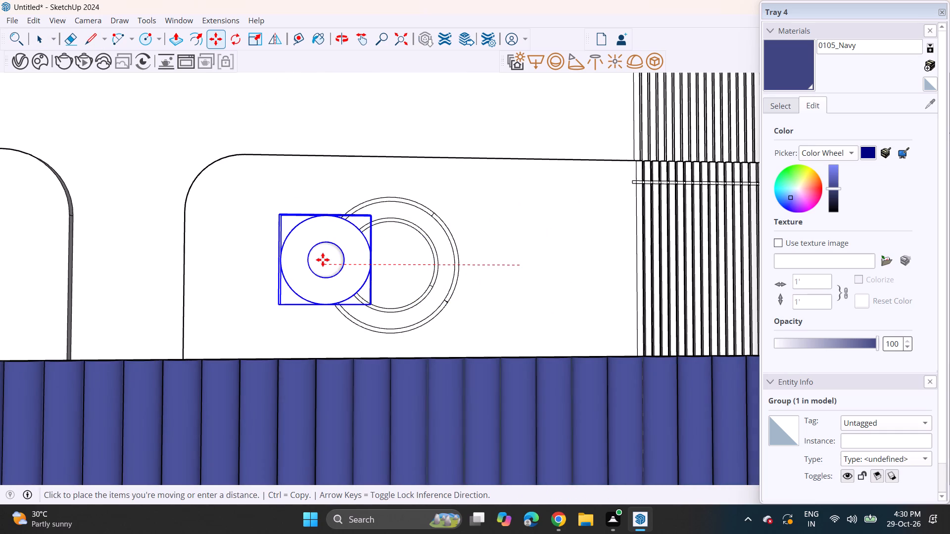
click(326, 262)
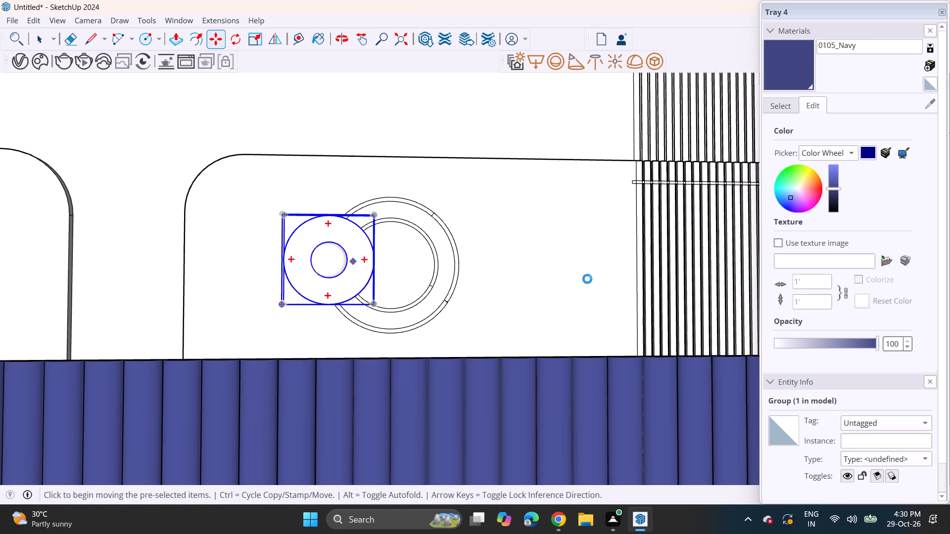
key(space)
click(594, 283)
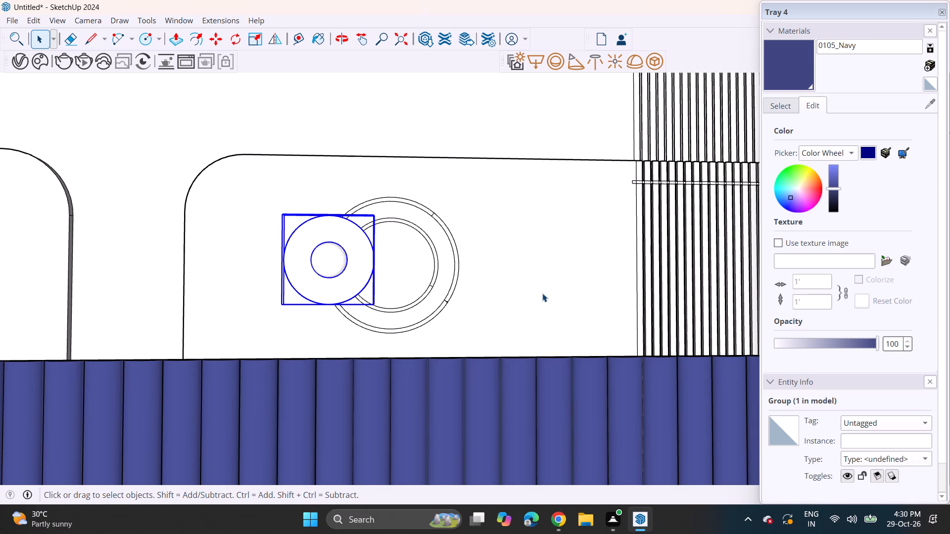
click(510, 299)
Examine the repositioned disc and widened rings on the wall up close and across the room.
scroll(502, 304, up, 1)
scroll(500, 306, down, 2)
scroll(498, 308, up, 1)
scroll(498, 308, down, 2)
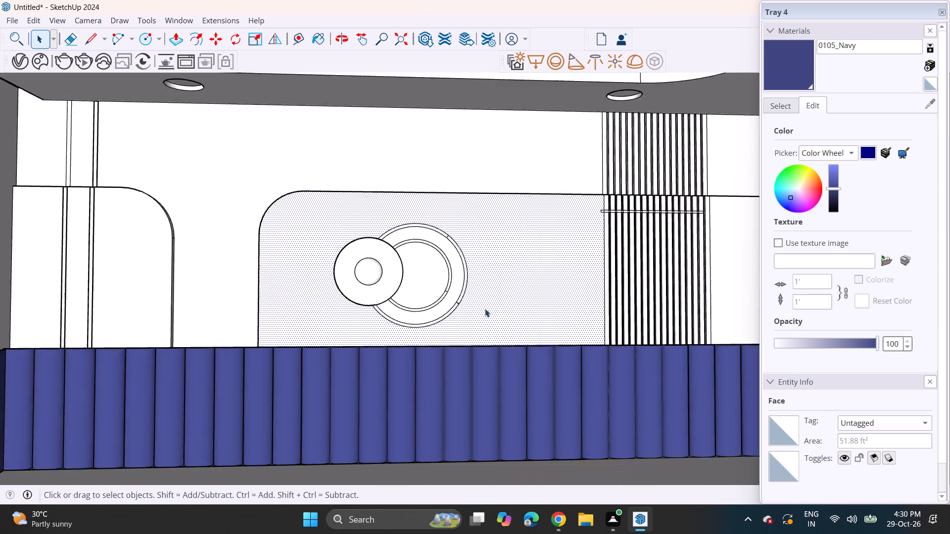
scroll(485, 309, down, 2)
scroll(476, 321, up, 1)
scroll(476, 321, down, 8)
shift+middle_drag(505, 341, 453, 304)
shift+middle_drag(440, 310, 480, 322)
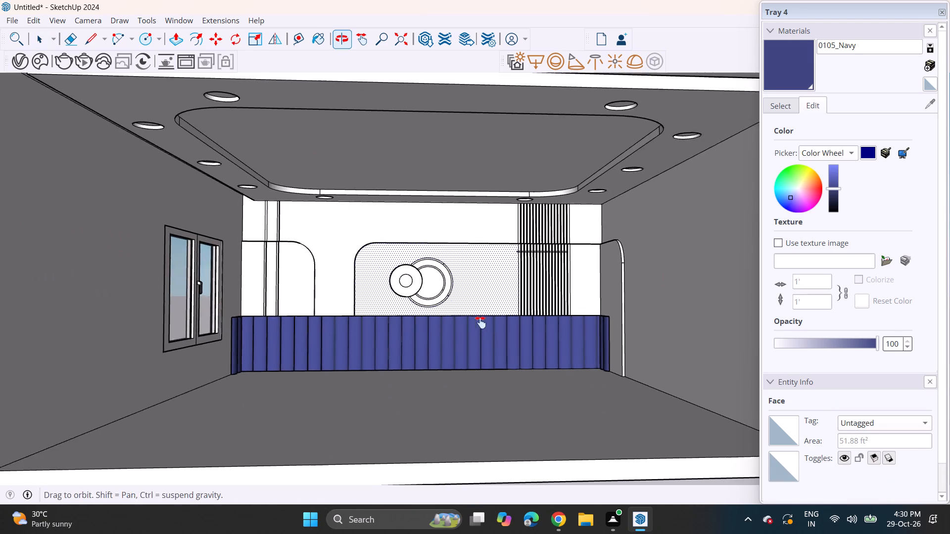
shift+middle_drag(480, 322, 484, 323)
scroll(477, 318, up, 3)
middle_drag(481, 317, 471, 314)
scroll(458, 312, down, 6)
shift+middle_drag(435, 314, 465, 330)
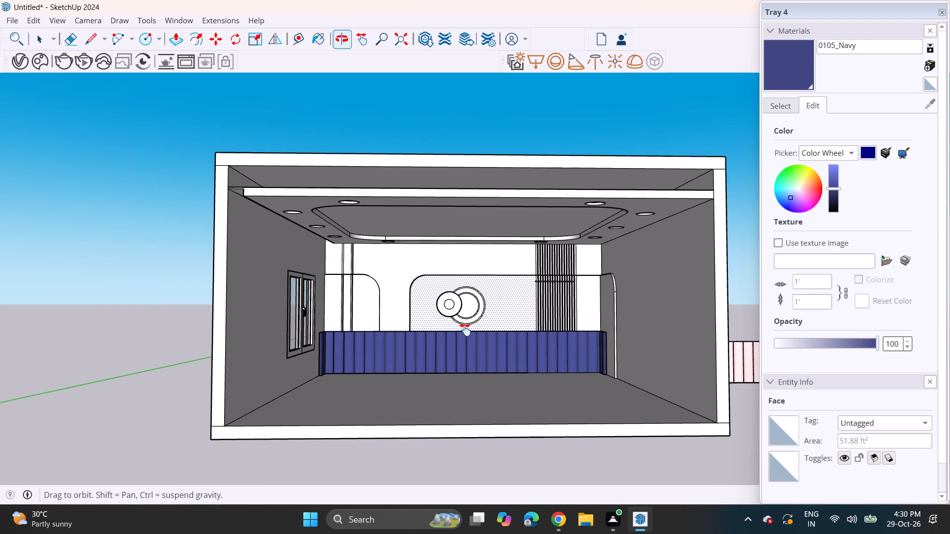
Import the Curtains (1) model from the Downloads folder.
shift+middle_drag(465, 330, 450, 334)
scroll(380, 286, up, 4)
scroll(346, 281, down, 3)
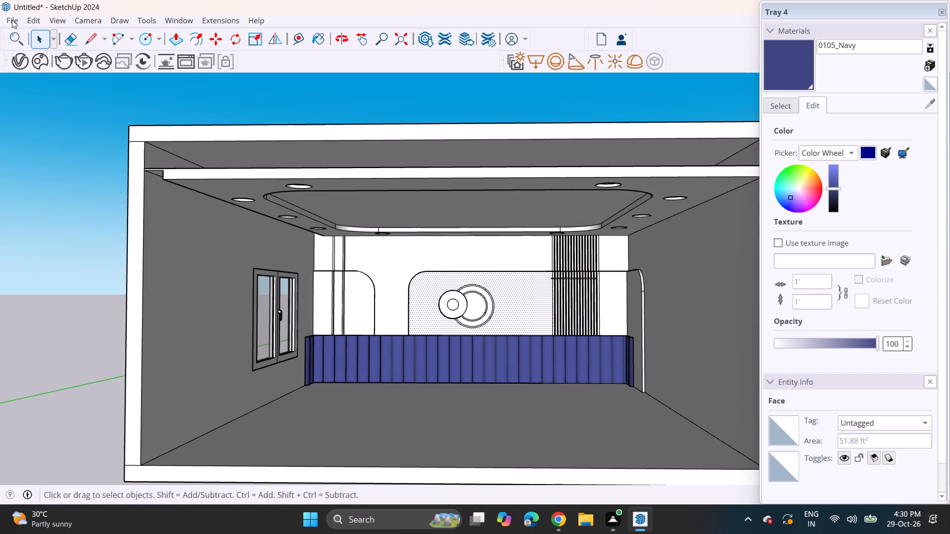
click(12, 20)
click(30, 195)
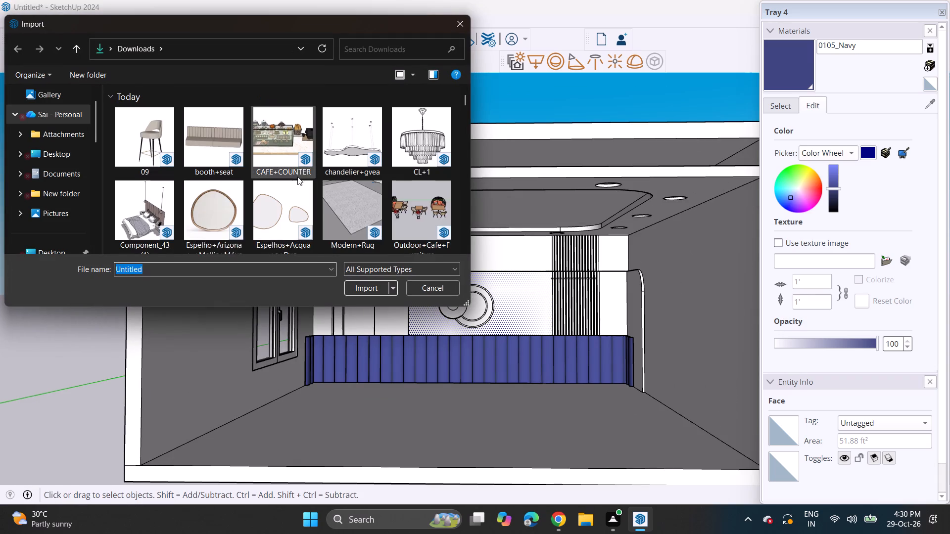
scroll(297, 177, down, 8)
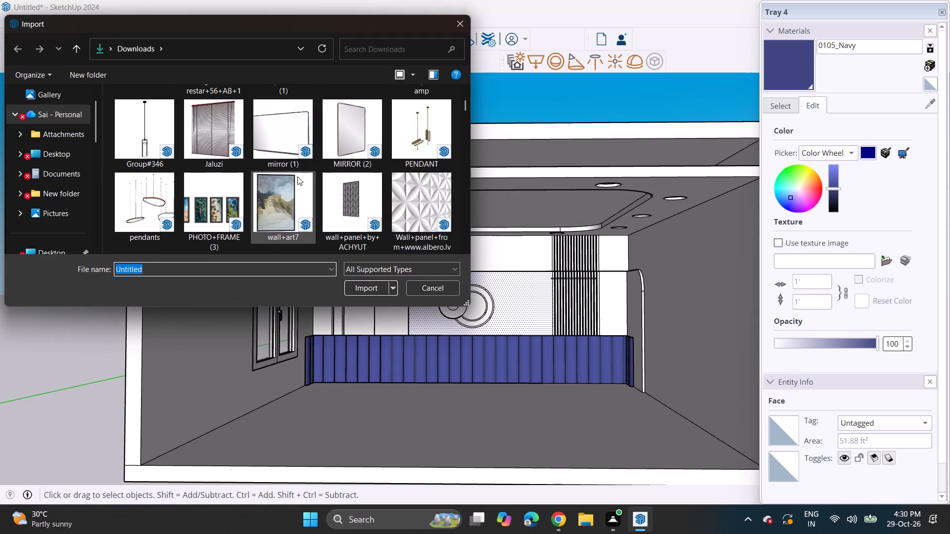
scroll(297, 177, down, 5)
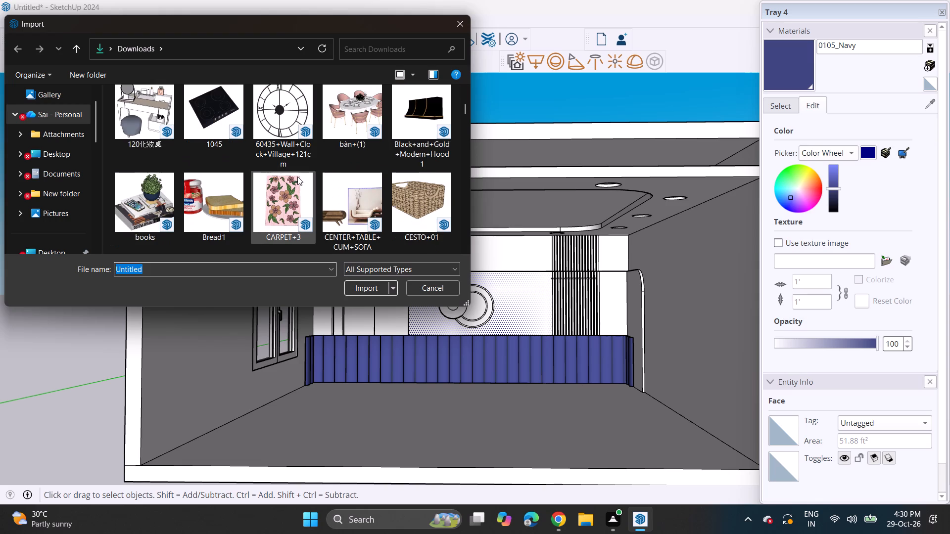
scroll(296, 177, down, 3)
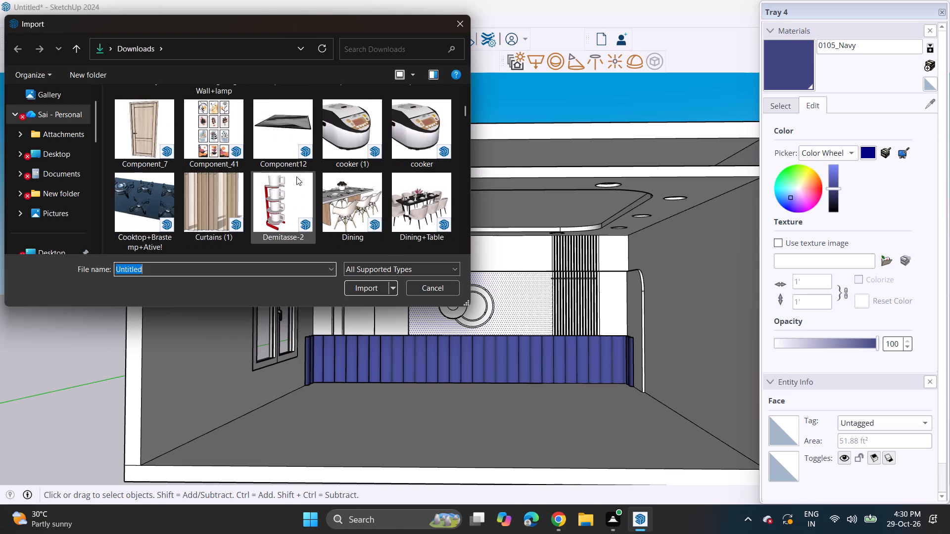
scroll(296, 177, down, 1)
click(211, 124)
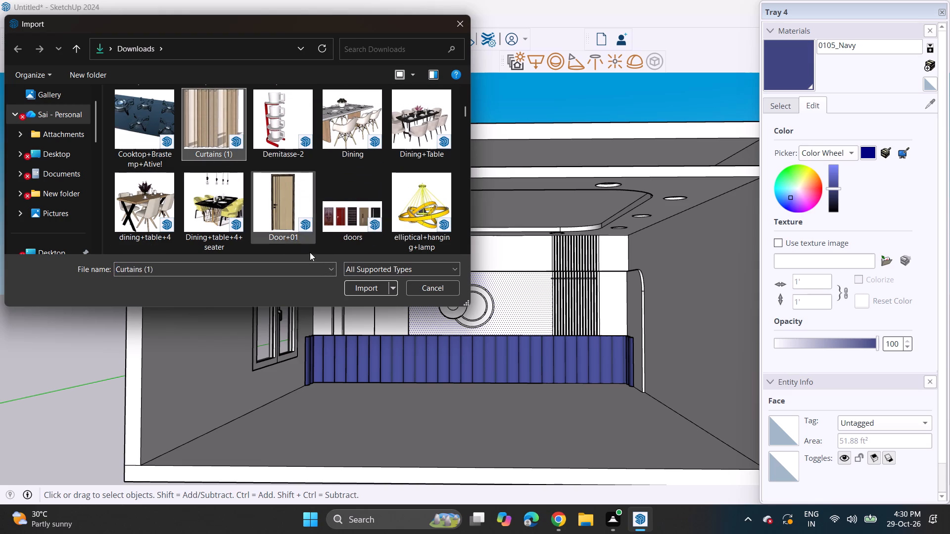
click(350, 289)
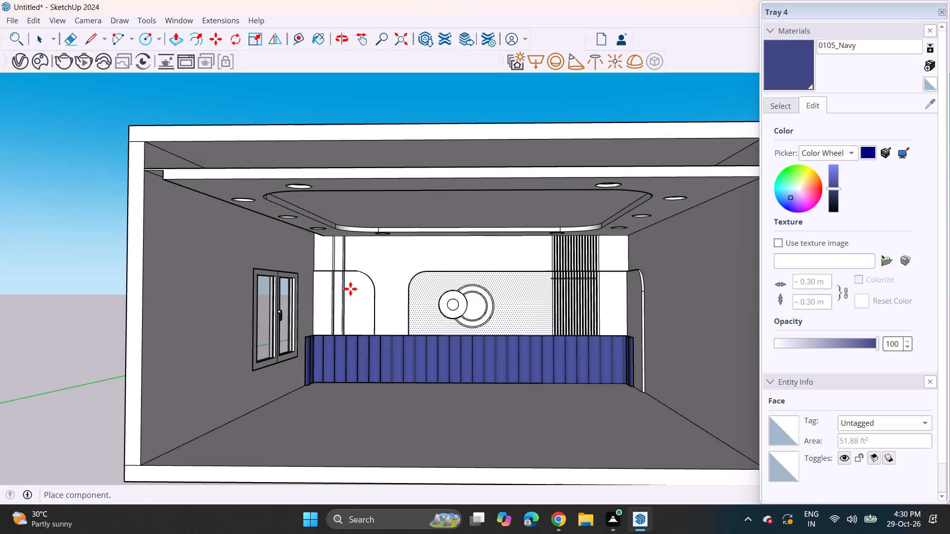
Place the imported curtain on the floor inside the room, near the window wall.
scroll(158, 374, down, 13)
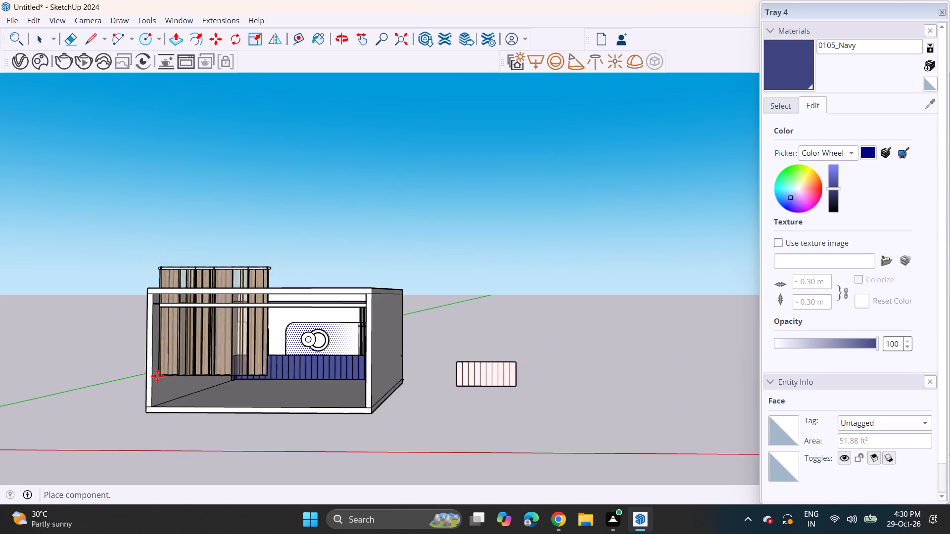
scroll(157, 376, down, 5)
scroll(157, 376, up, 1)
scroll(157, 376, down, 1)
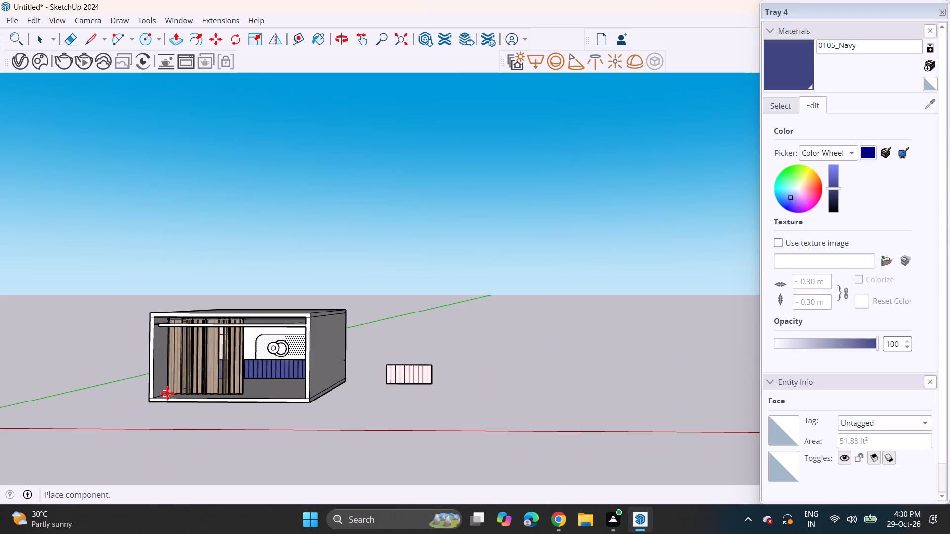
click(183, 393)
Rotate the curtain a quarter turn about the vertical axis so it runs parallel to the window wall.
middle_drag(212, 371, 215, 435)
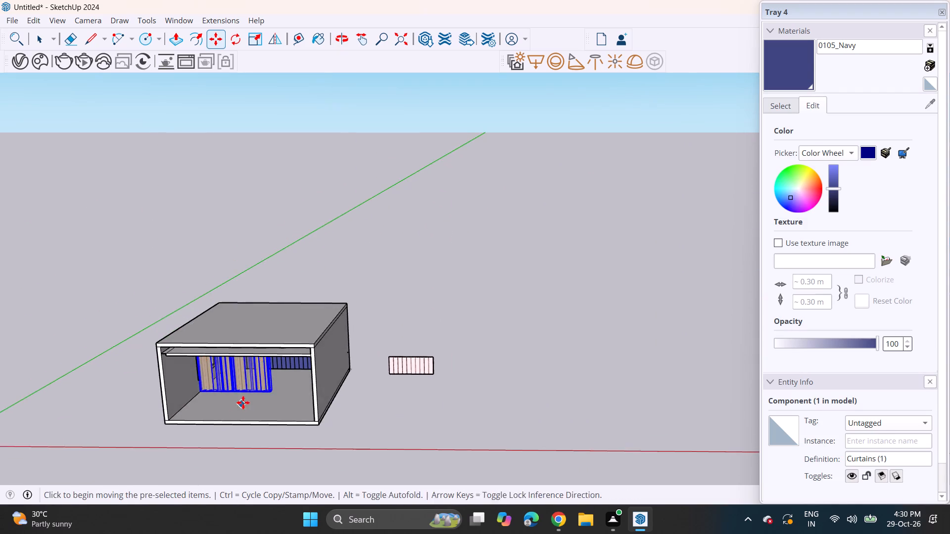
scroll(243, 402, up, 5)
click(237, 37)
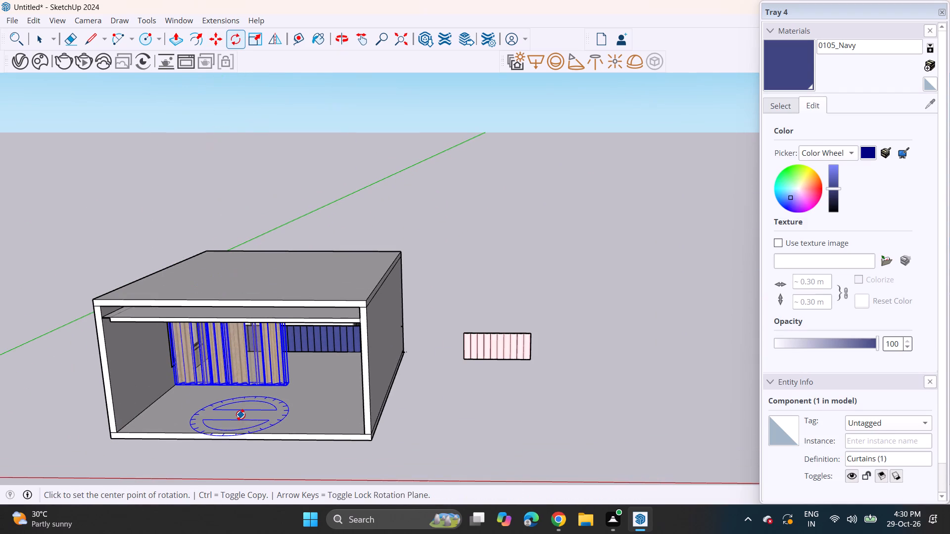
click(240, 415)
click(293, 421)
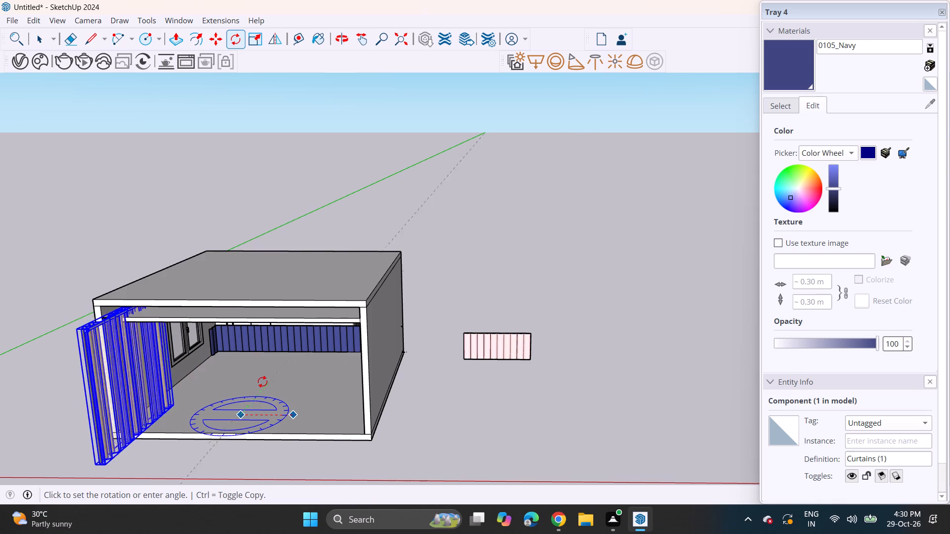
click(266, 385)
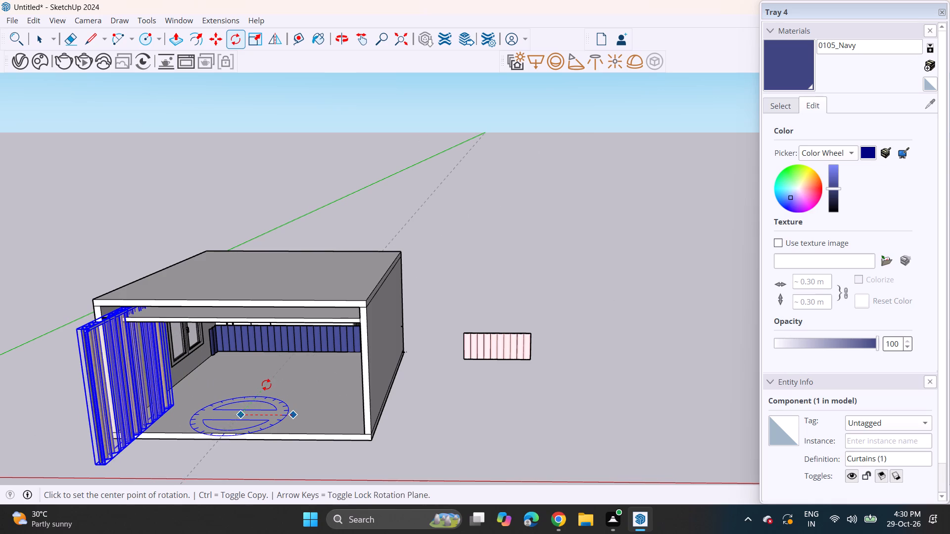
Move the curtain by its bottom corner to the floor line of the window wall, covering the window.
scroll(200, 433, up, 1)
middle_drag(190, 432, 200, 387)
scroll(185, 394, up, 4)
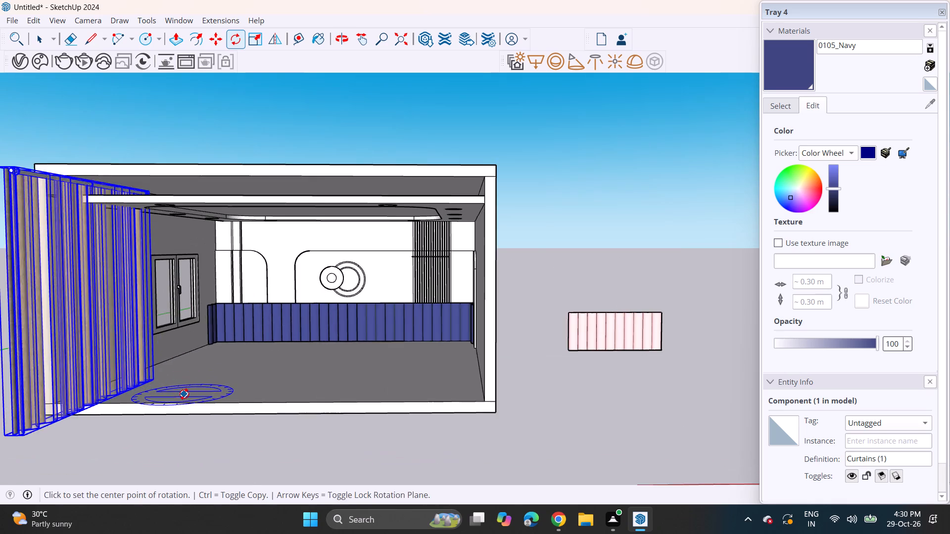
shift+middle_drag(182, 394, 218, 386)
middle_drag(223, 386, 163, 395)
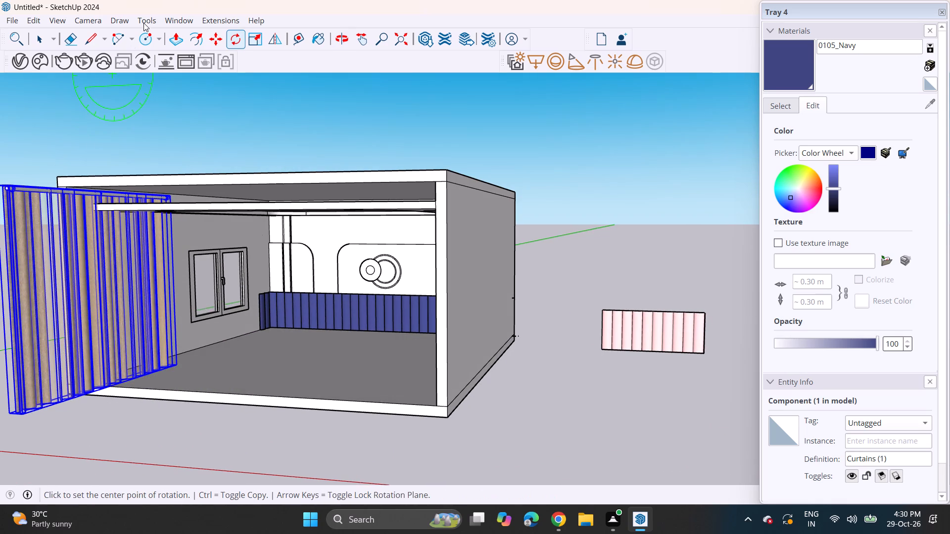
click(206, 37)
click(12, 414)
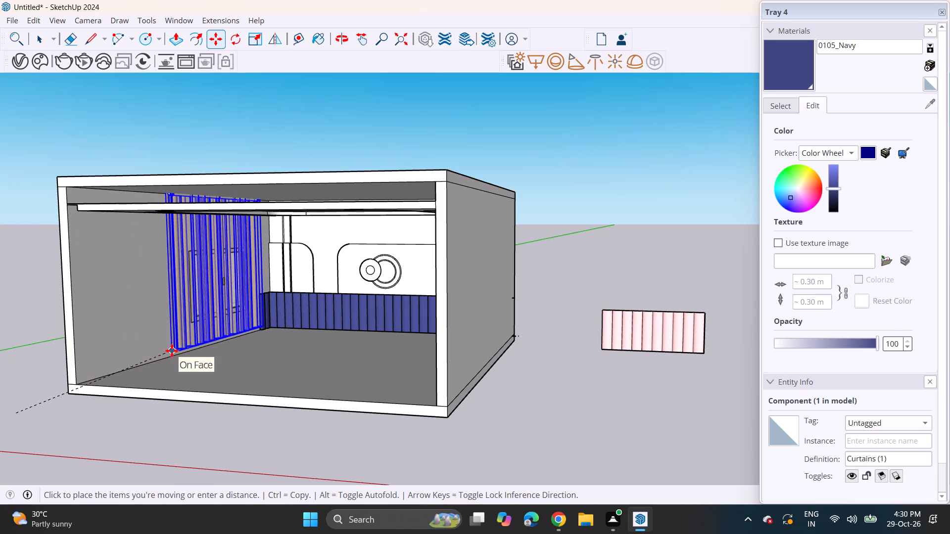
click(171, 354)
scroll(201, 352, up, 3)
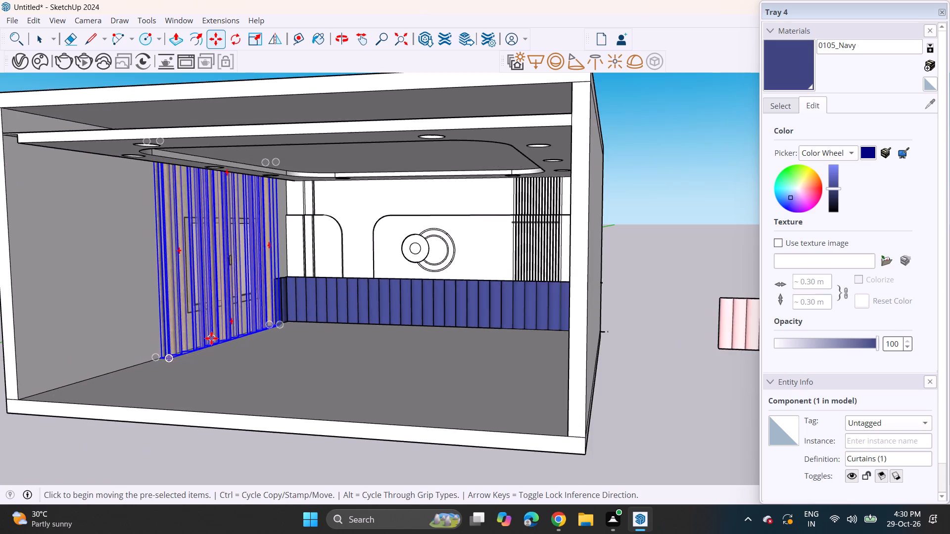
middle_drag(213, 338, 287, 328)
scroll(333, 332, up, 2)
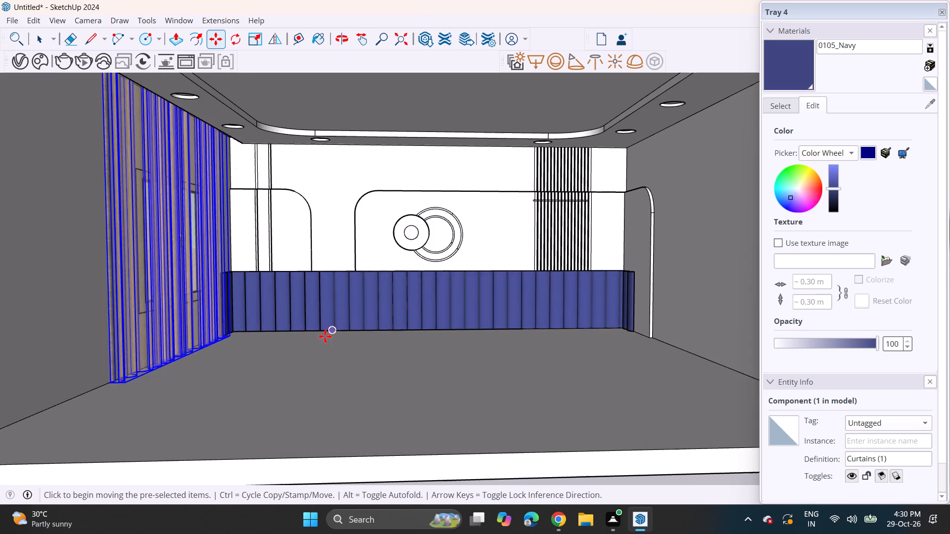
middle_drag(324, 338, 289, 350)
scroll(299, 355, up, 2)
key(space)
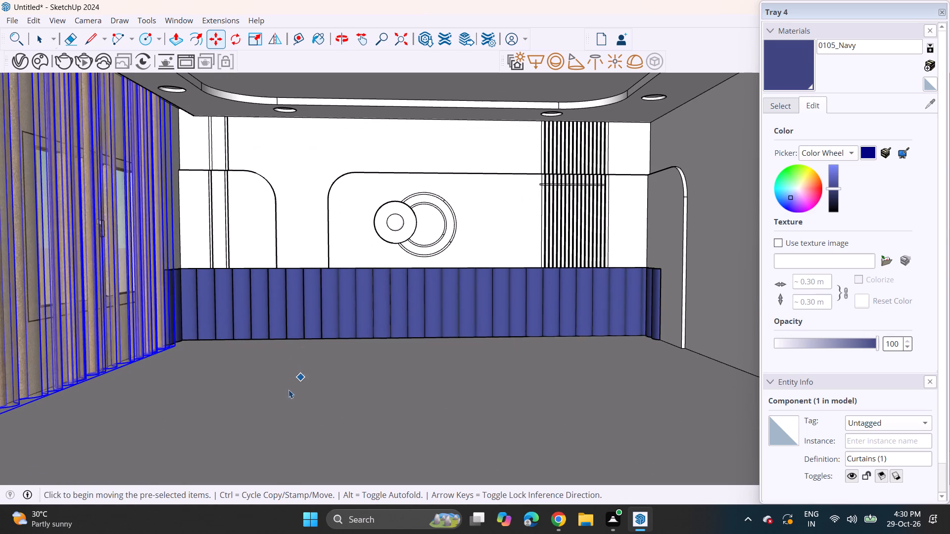
click(276, 392)
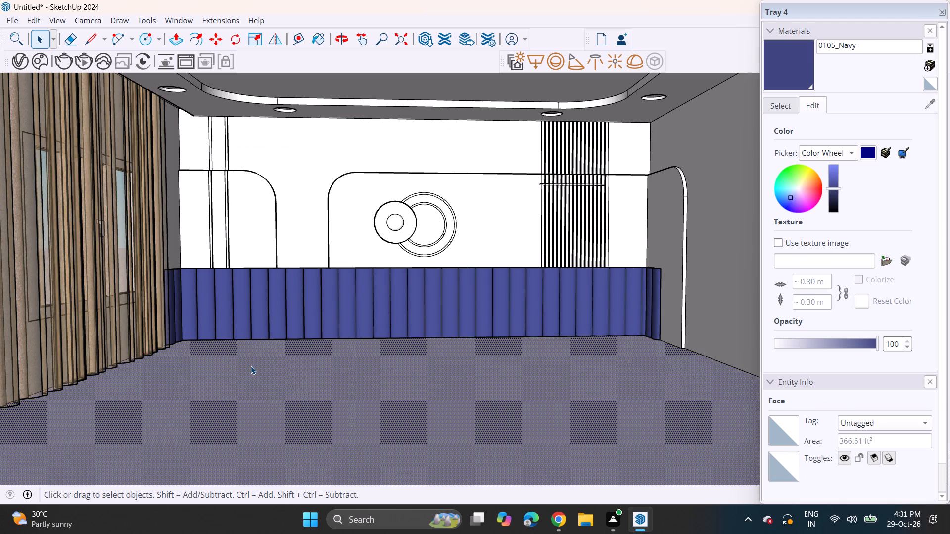
Explode the curtain component, and explode the nested curtain2 component into separate pieces.
scroll(219, 362, down, 4)
scroll(133, 298, up, 3)
click(109, 318)
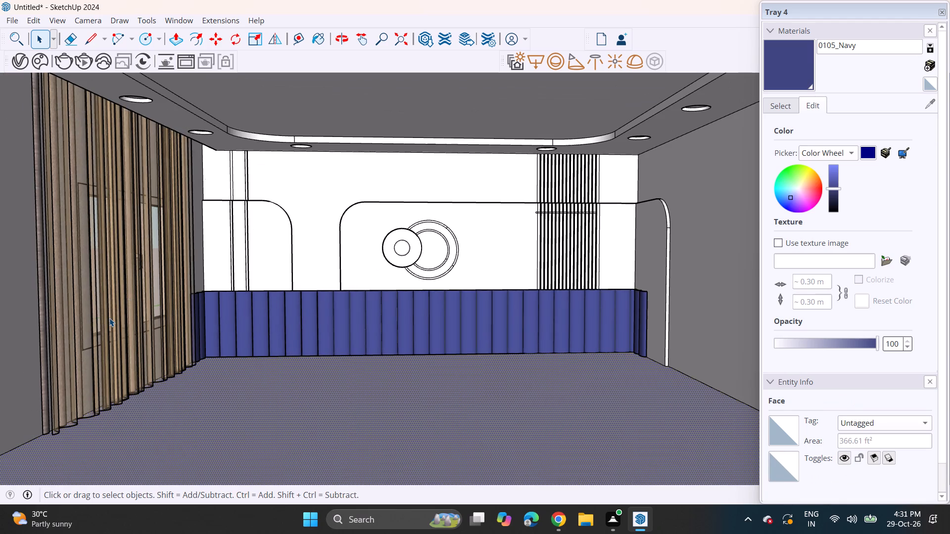
right_click(109, 318)
click(149, 102)
click(120, 315)
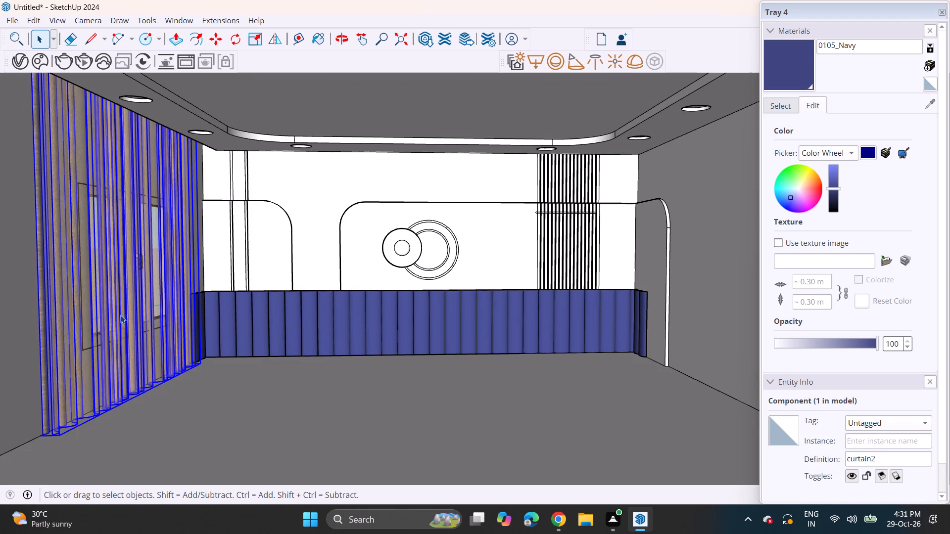
right_click(120, 315)
click(168, 106)
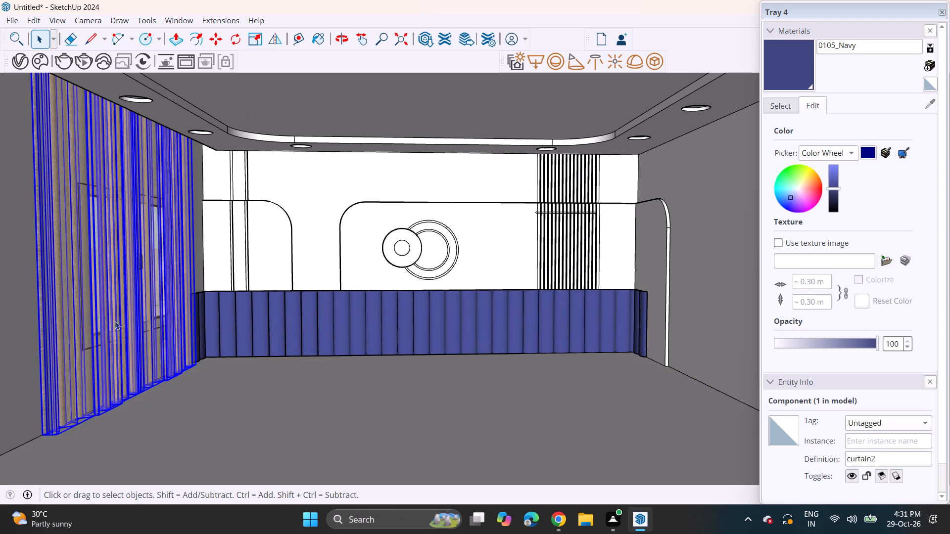
Delete the opaque curtain folds hanging in front of the middle of the window.
click(105, 338)
click(124, 325)
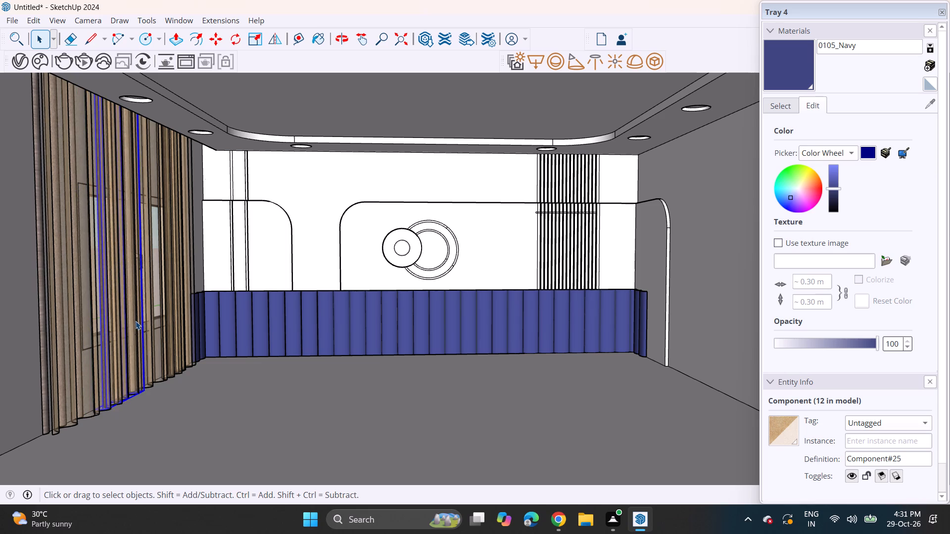
key(Delete)
click(148, 320)
key(Delete)
click(134, 331)
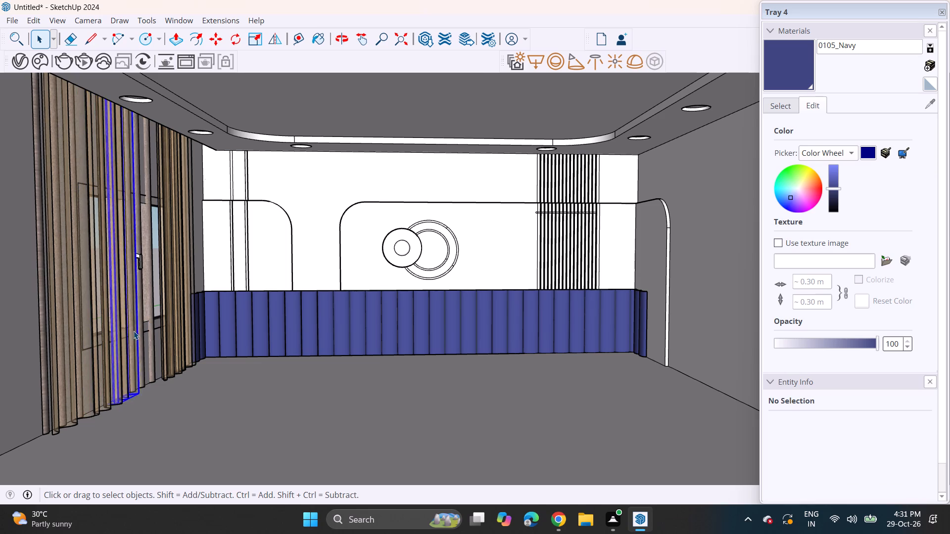
key(Delete)
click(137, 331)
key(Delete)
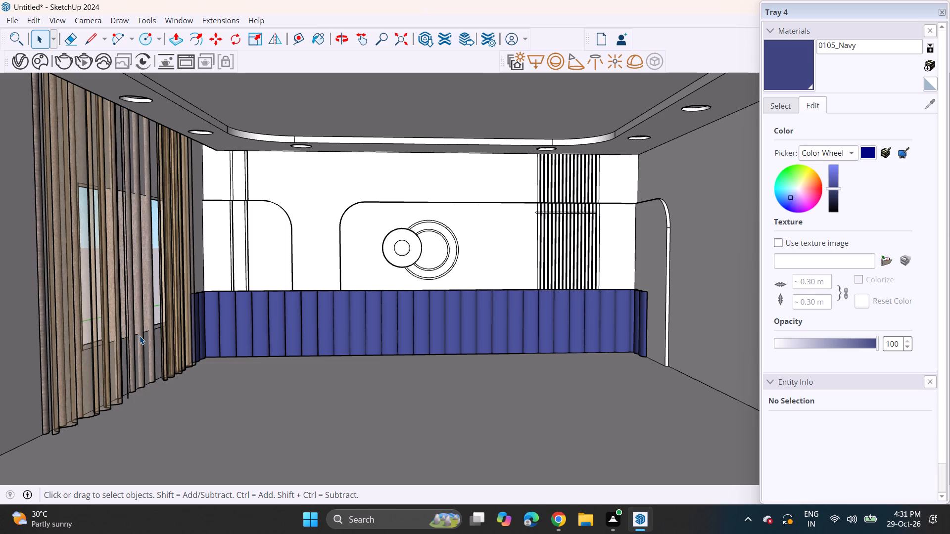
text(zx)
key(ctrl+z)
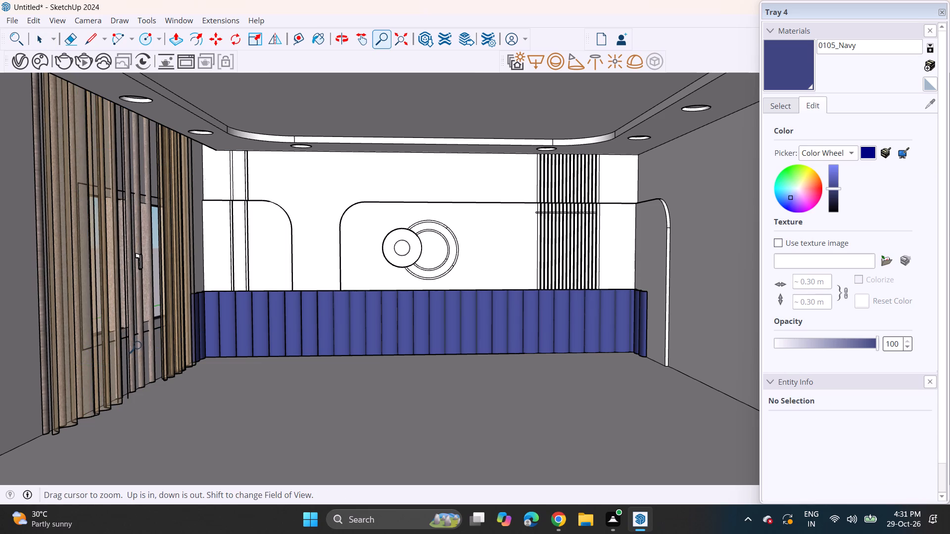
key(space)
Delete the lighter sheer curtain pieces across the window, keeping the bunched opaque folds at both sides.
click(143, 355)
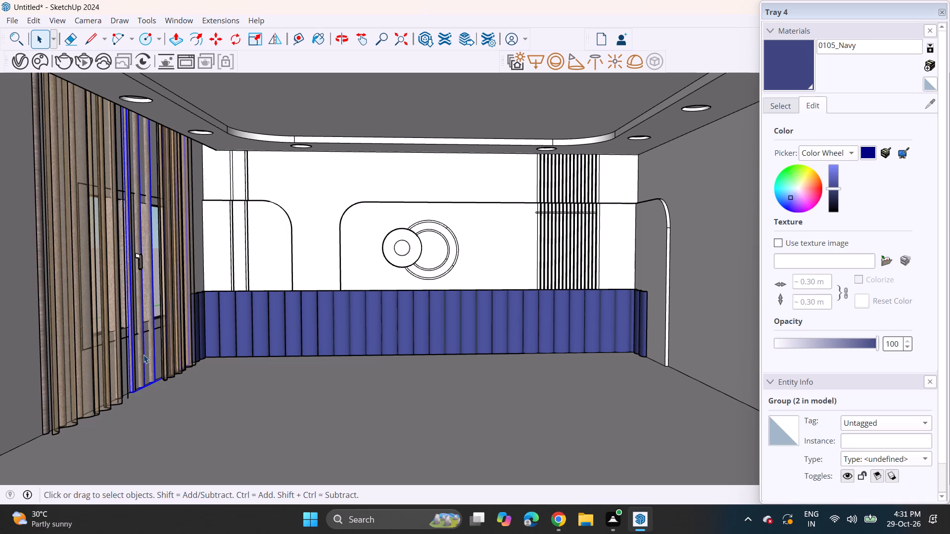
key(Delete)
click(126, 360)
key(Delete)
click(134, 366)
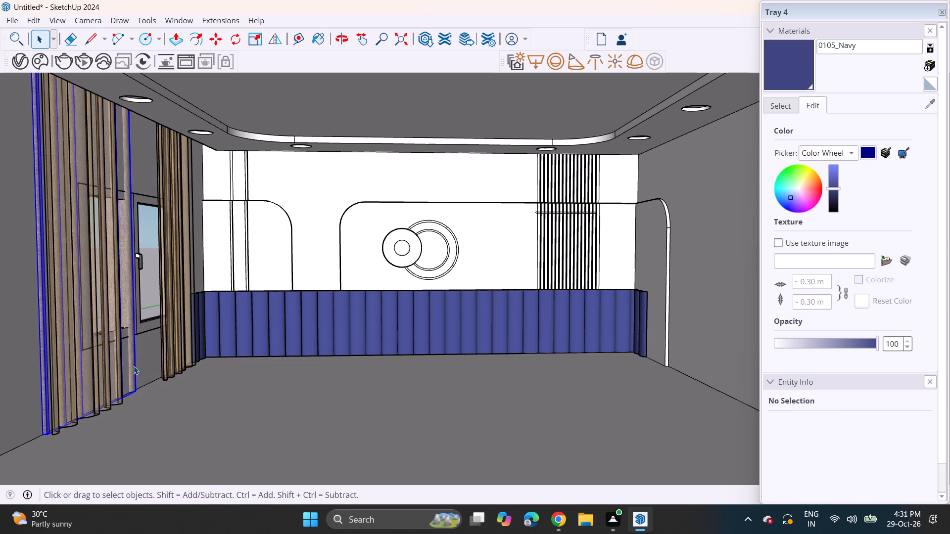
key(Delete)
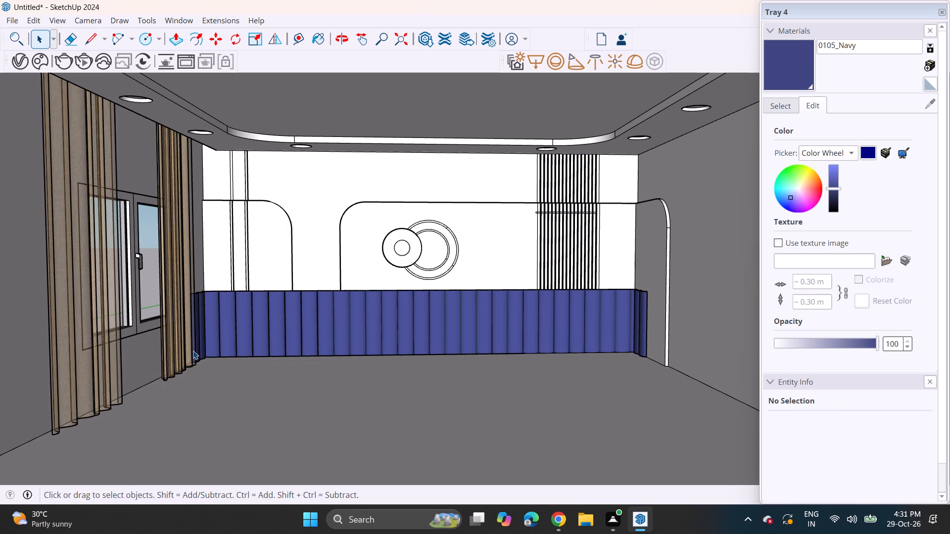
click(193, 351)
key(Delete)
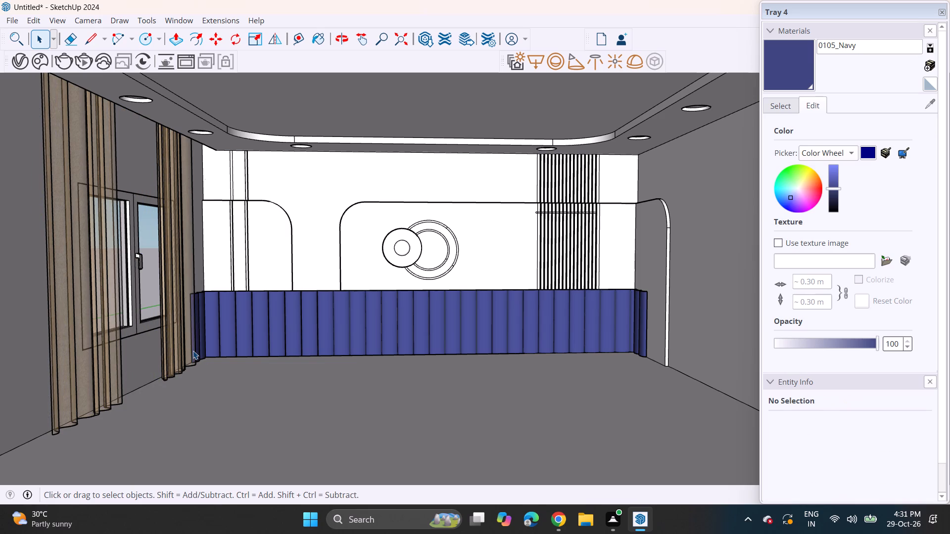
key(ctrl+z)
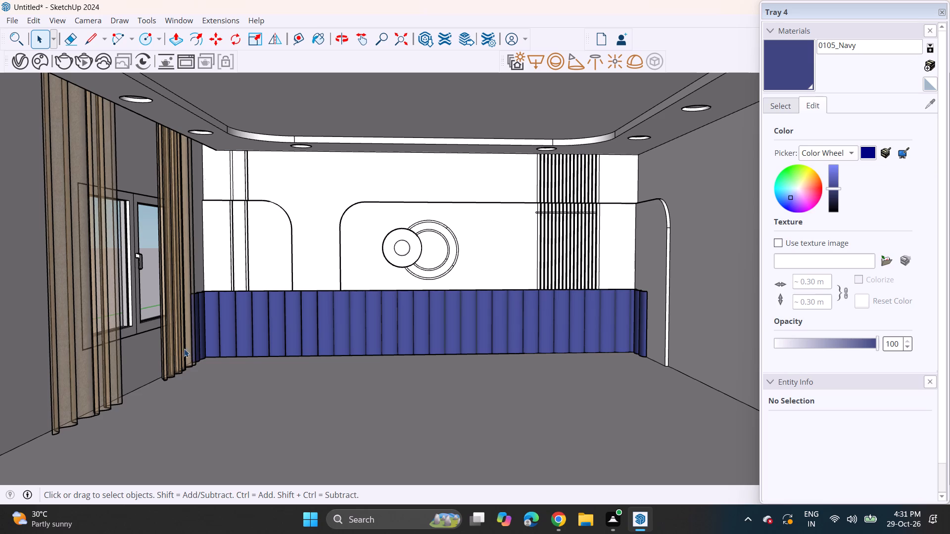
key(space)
Scale the three curtain folds beside the navy-panelled wall narrower along the window wall, shrinking them towards the room corner.
click(169, 336)
ctrl+click(188, 340)
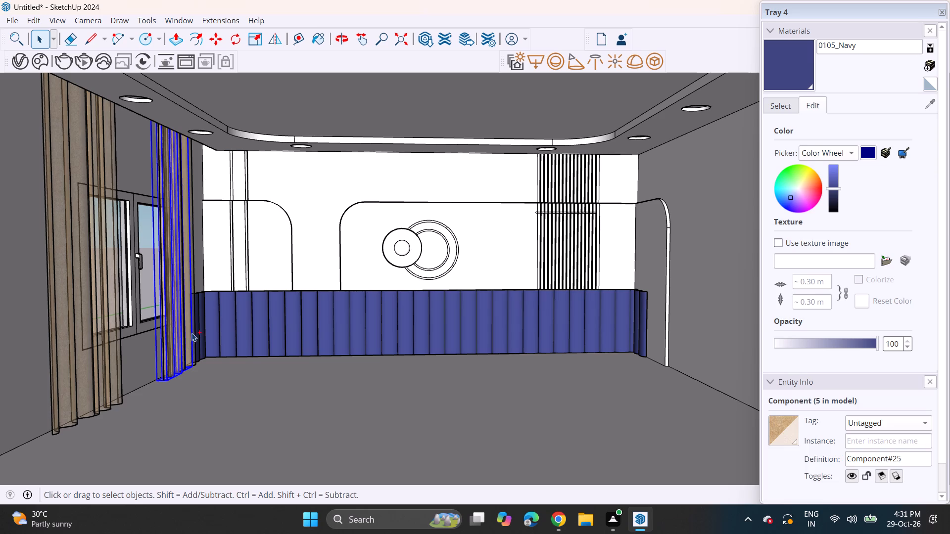
ctrl+click(191, 274)
ctrl+click(193, 267)
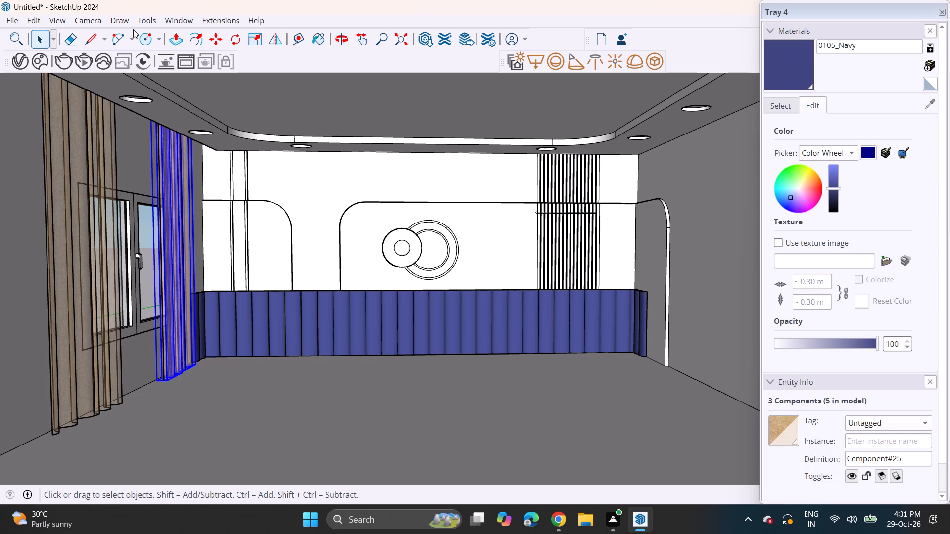
click(258, 41)
middle_drag(229, 246, 225, 278)
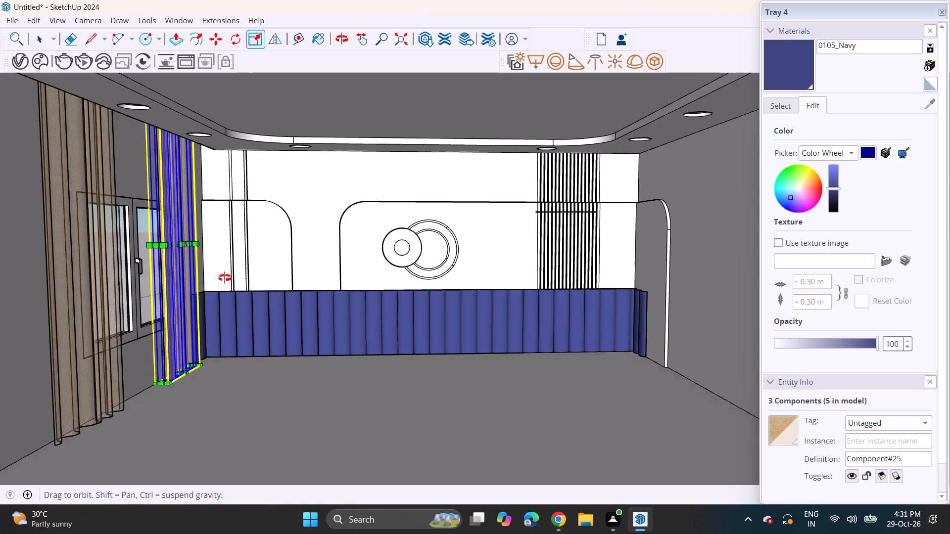
middle_drag(225, 278, 220, 278)
scroll(157, 276, up, 4)
click(153, 251)
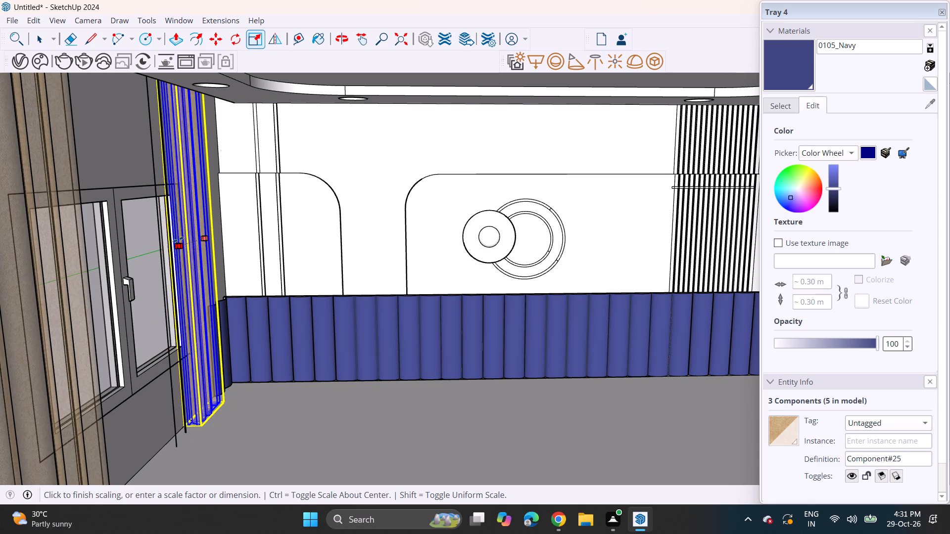
click(178, 239)
key(space)
Delete the stray vertical curtain strips left in front of the window beside the narrowed folds.
middle_drag(199, 390, 148, 374)
scroll(160, 379, up, 5)
key(space)
click(190, 380)
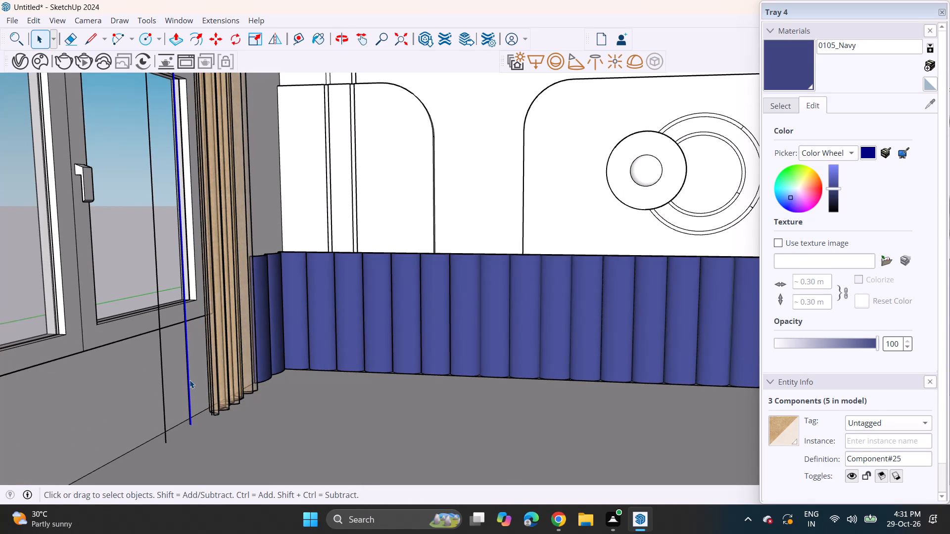
key(Delete)
click(161, 390)
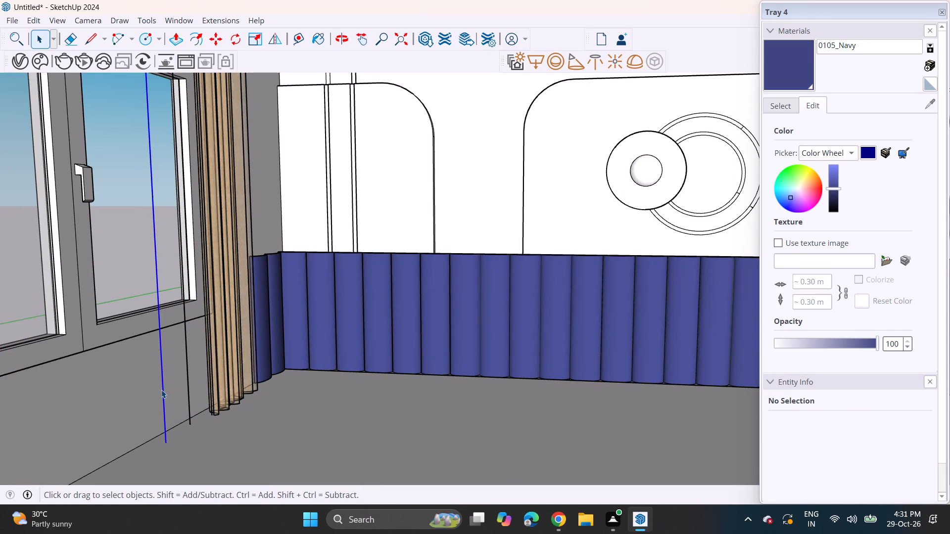
key(Delete)
click(187, 387)
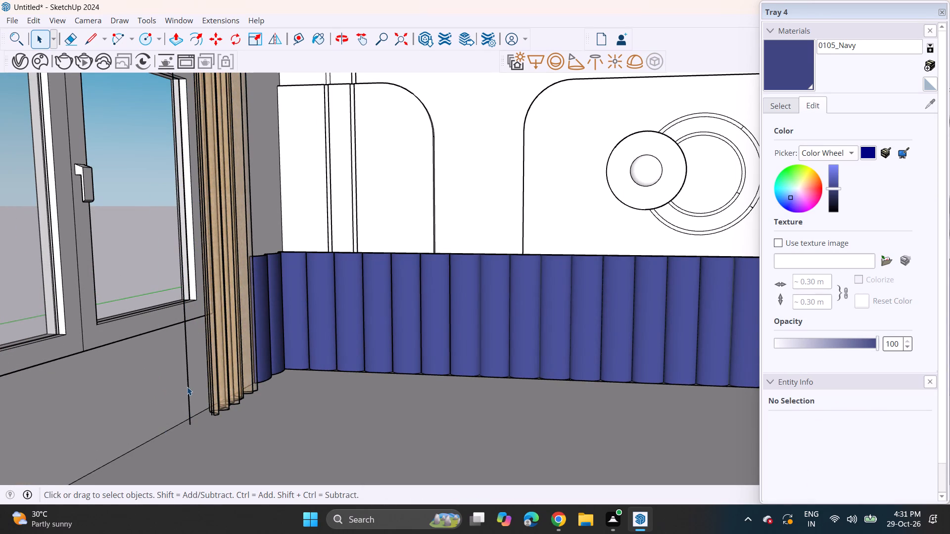
key(Delete)
Copy the narrowed curtain folds a short distance along the window wall to make a fuller bunch beside the navy panels.
scroll(208, 384, down, 4)
middle_drag(210, 382, 237, 356)
scroll(235, 356, up, 1)
scroll(230, 348, down, 1)
scroll(230, 351, up, 1)
scroll(228, 357, down, 1)
scroll(228, 358, up, 1)
scroll(228, 359, down, 2)
middle_drag(211, 365, 170, 378)
scroll(221, 352, up, 4)
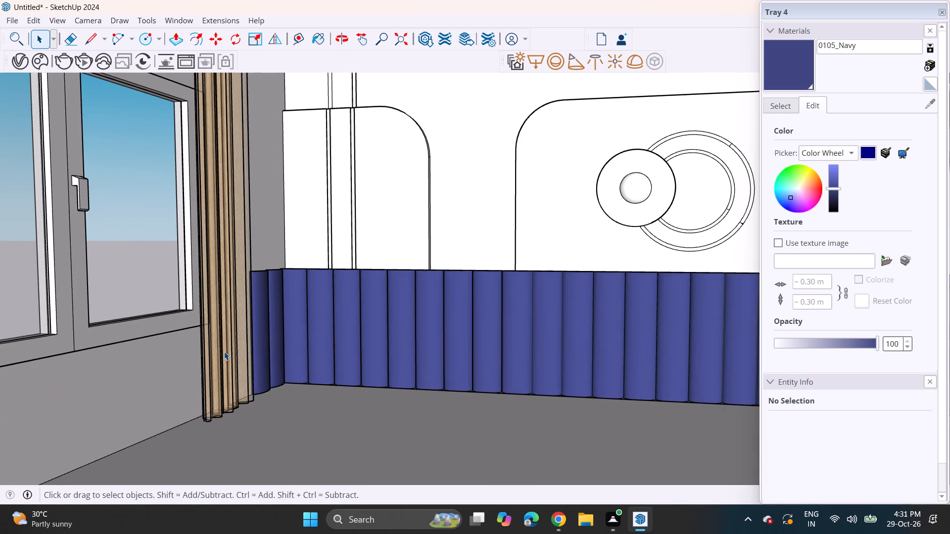
ctrl+click(222, 352)
ctrl+click(238, 354)
ctrl+click(246, 353)
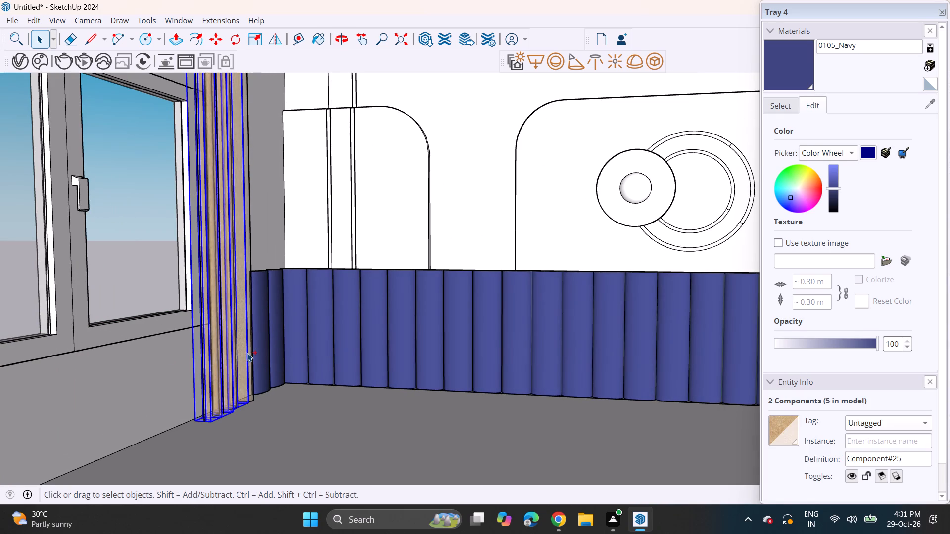
ctrl+click(248, 353)
key(m)
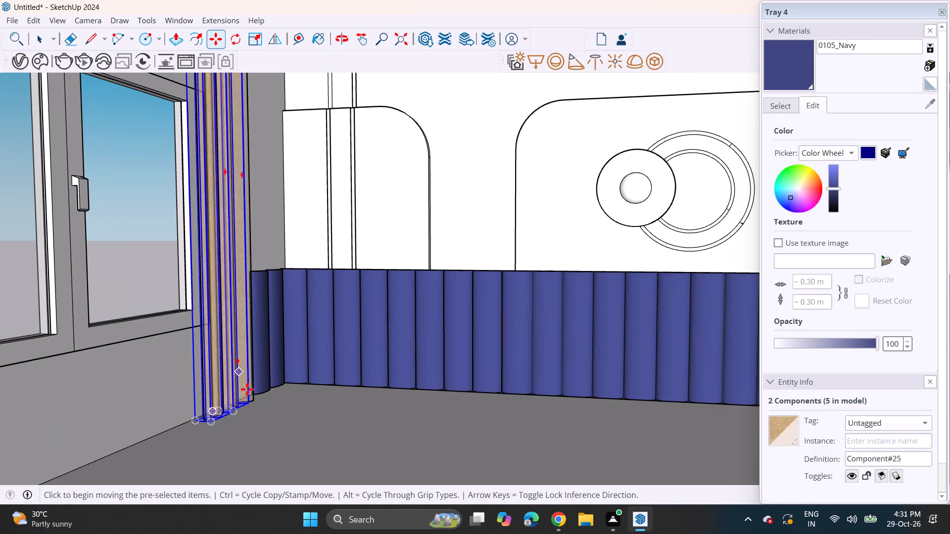
click(258, 404)
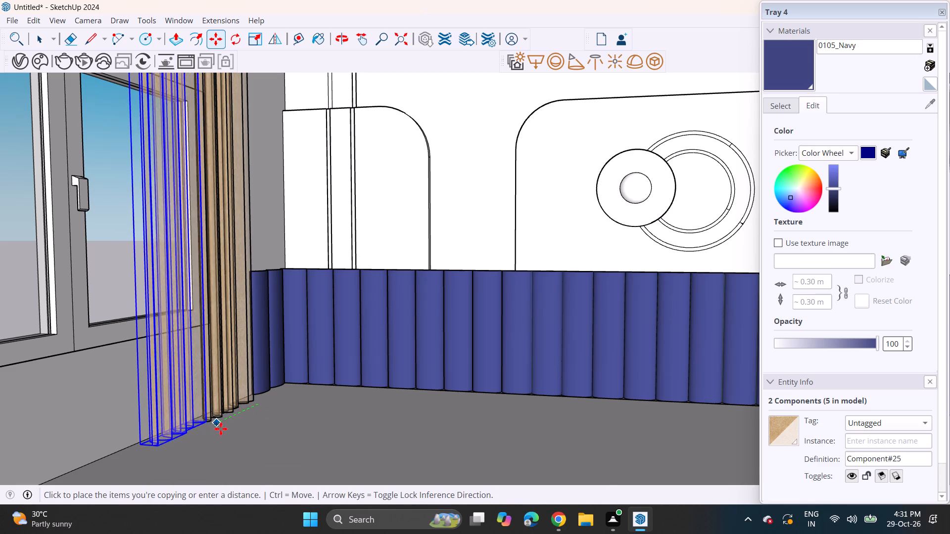
click(232, 424)
key(space)
click(250, 426)
Delete the wide curtain folds and their stray strips on the window side farther from the navy-panelled wall.
scroll(248, 427, down, 12)
shift+middle_drag(230, 427, 251, 391)
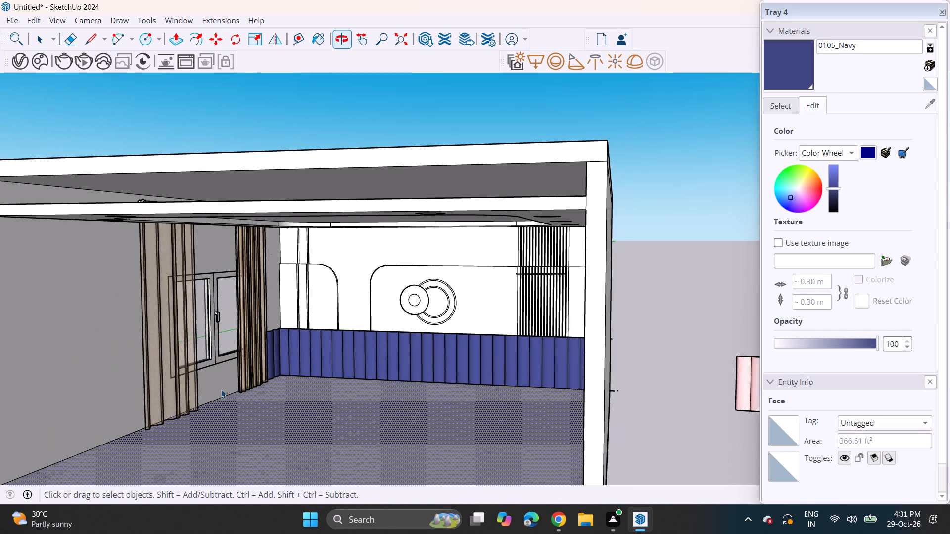
click(157, 382)
key(Delete)
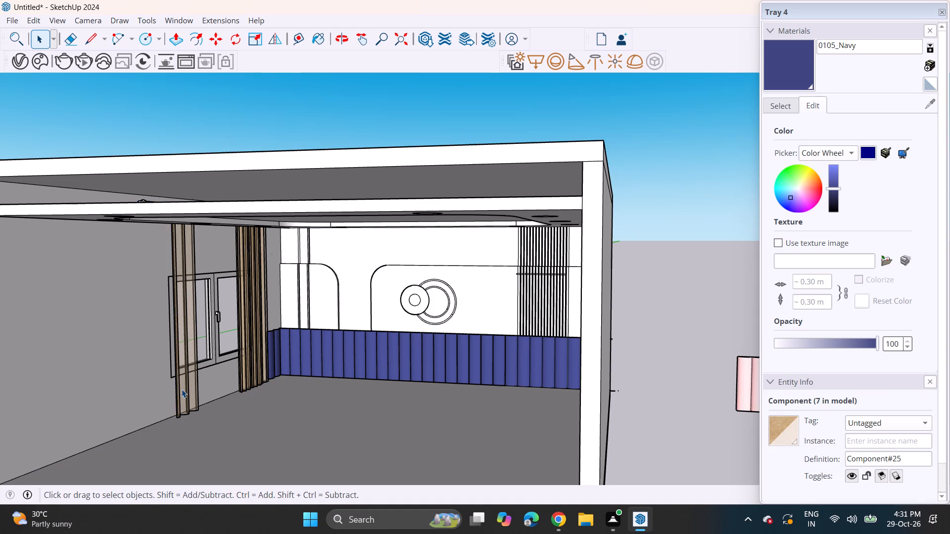
click(182, 389)
key(Delete)
click(196, 393)
key(Delete)
click(187, 394)
key(Delete)
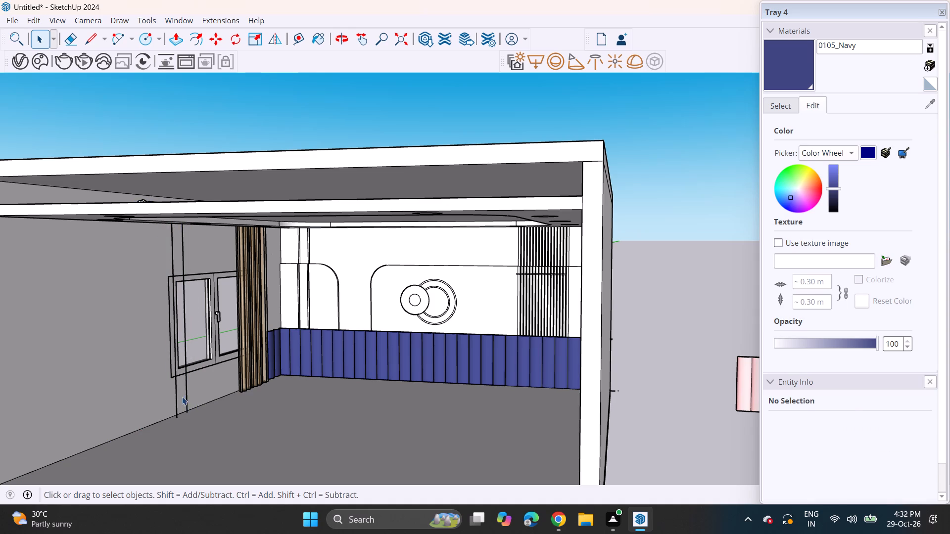
click(175, 395)
key(Delete)
click(186, 398)
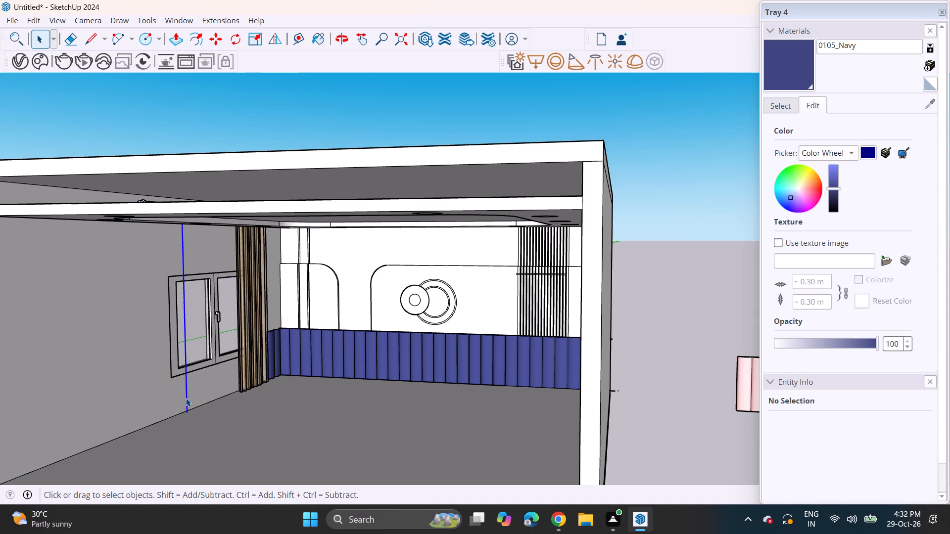
key(Delete)
Copy the narrow curtain bunch from the navy-panel side along the floor line to the opposite side of the window.
scroll(250, 379, up, 5)
scroll(255, 363, down, 2)
scroll(255, 363, up, 2)
click(256, 373)
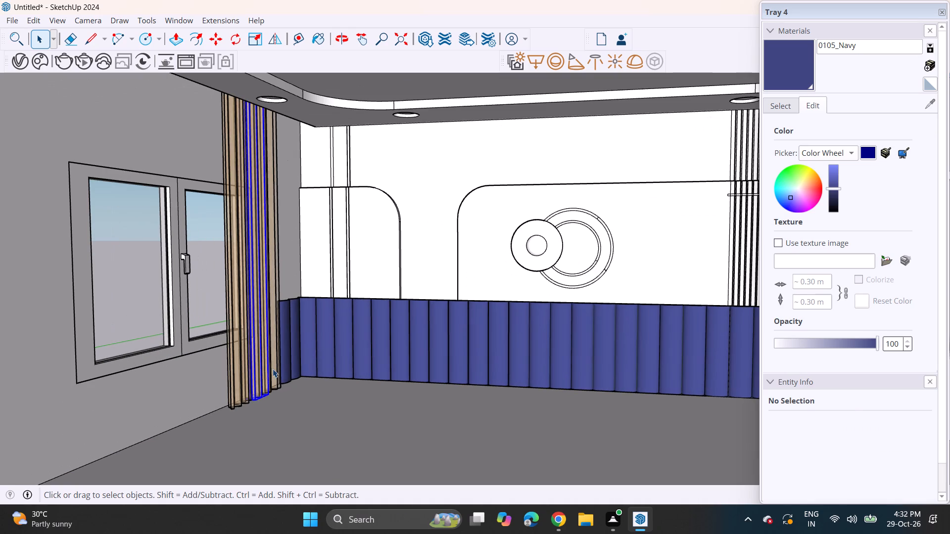
ctrl+click(232, 379)
ctrl+click(246, 374)
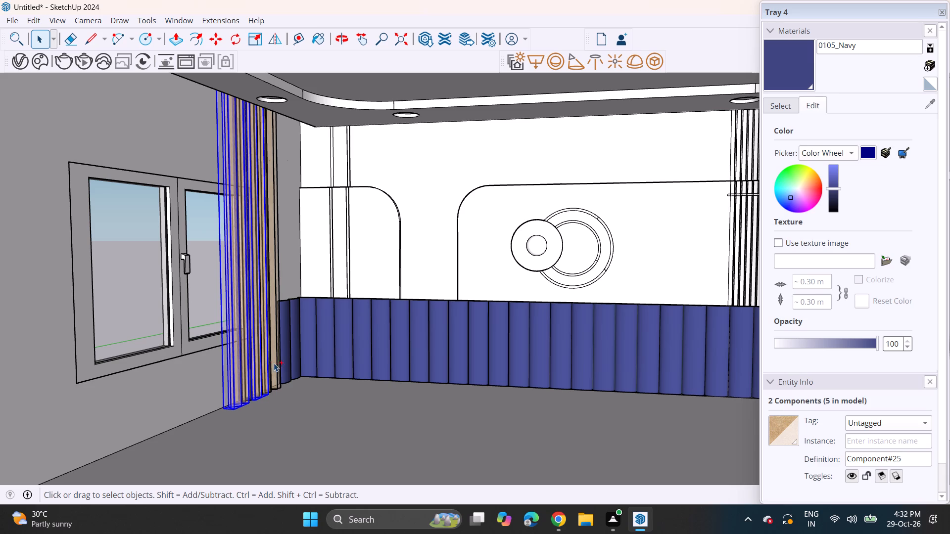
ctrl+click(272, 363)
ctrl+click(277, 364)
ctrl+click(280, 374)
ctrl+scroll(279, 384, up, 2)
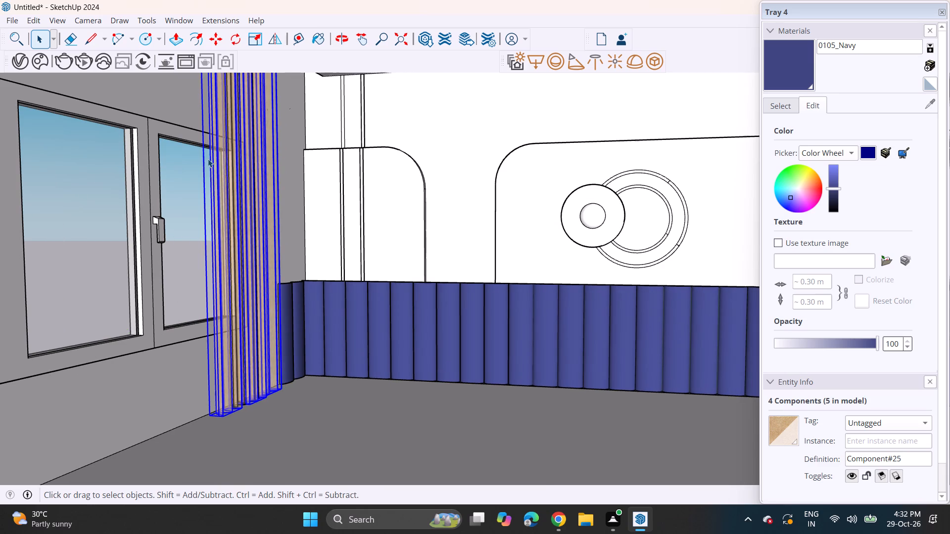
click(217, 37)
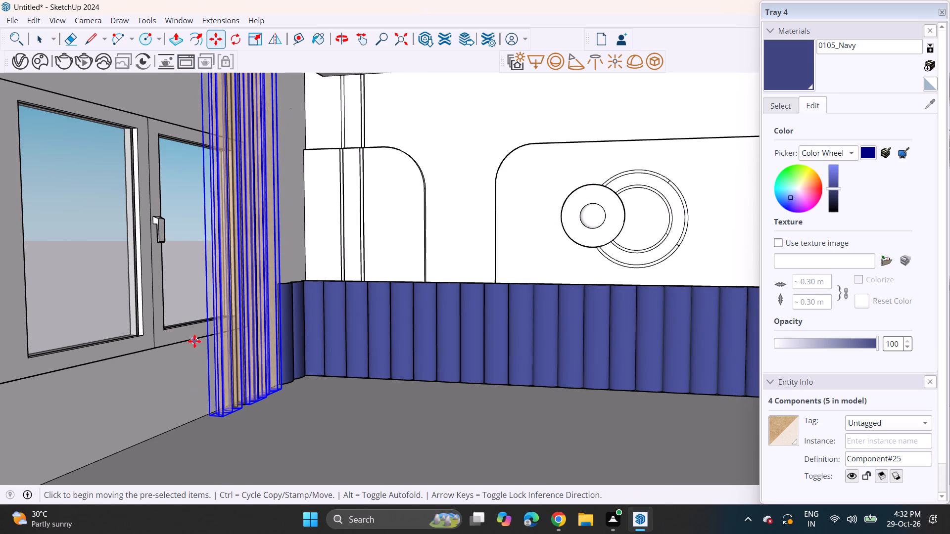
click(210, 412)
scroll(176, 433, down, 5)
scroll(169, 435, up, 1)
scroll(169, 435, down, 4)
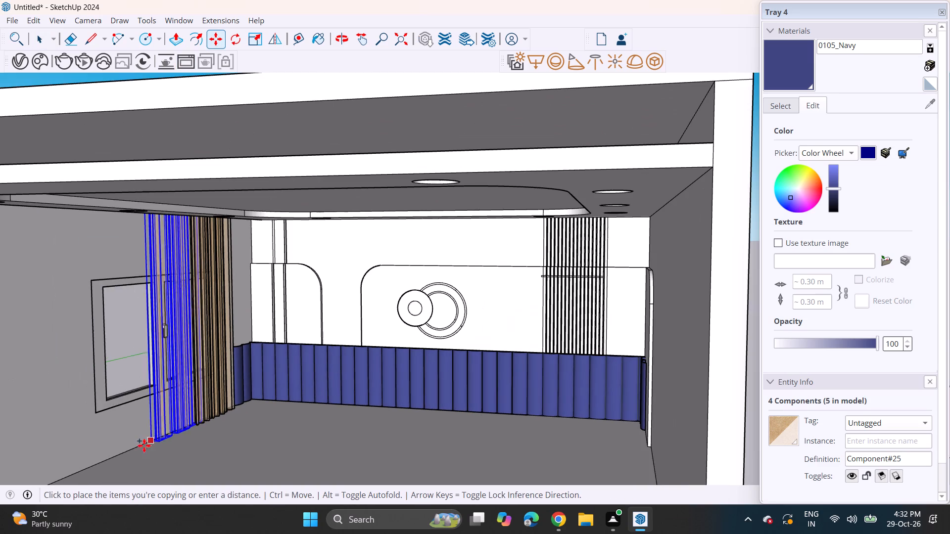
click(83, 473)
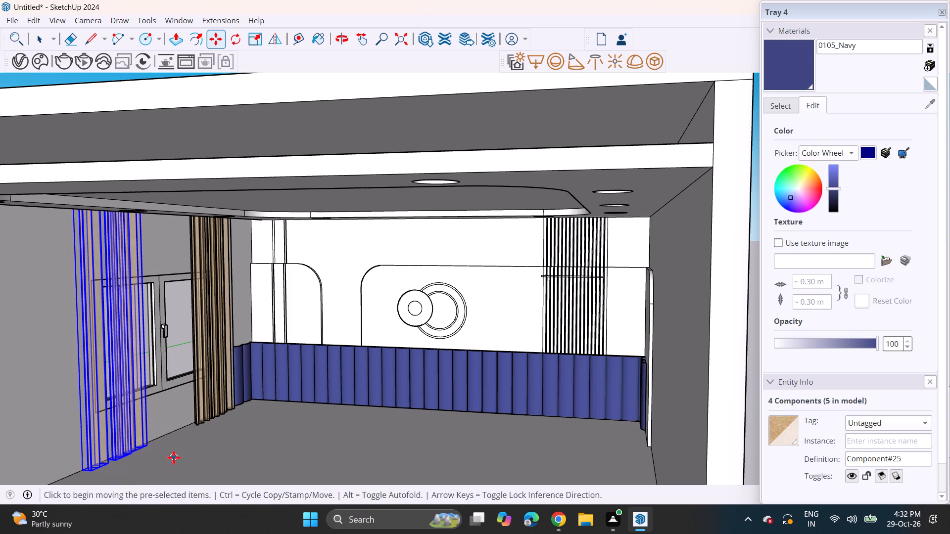
key(space)
key(space)
click(179, 468)
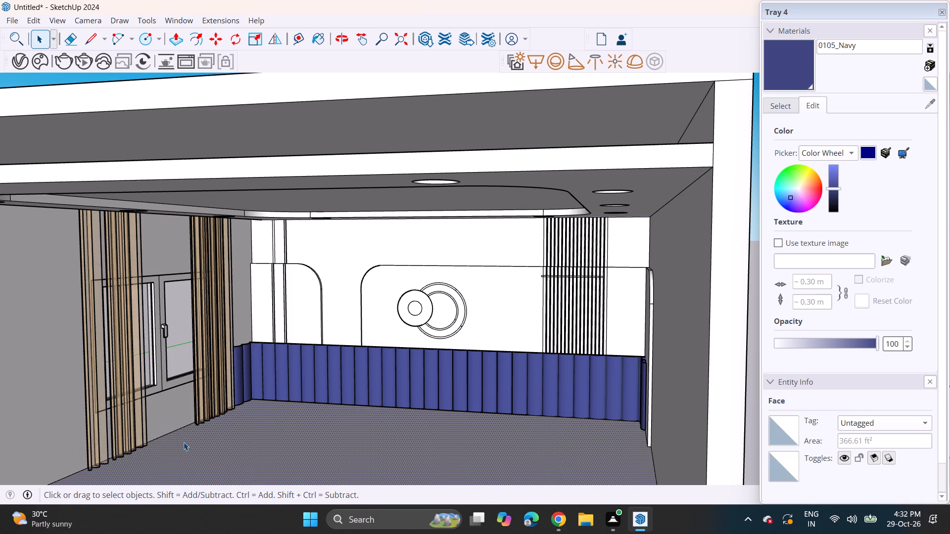
Copy one more fold from the navy-panel-side curtain into the gap in the bunch on the opposite side of the window.
scroll(246, 407, up, 3)
scroll(206, 410, up, 1)
middle_drag(183, 421, 232, 413)
scroll(215, 407, down, 5)
scroll(202, 408, up, 4)
click(194, 402)
key(m)
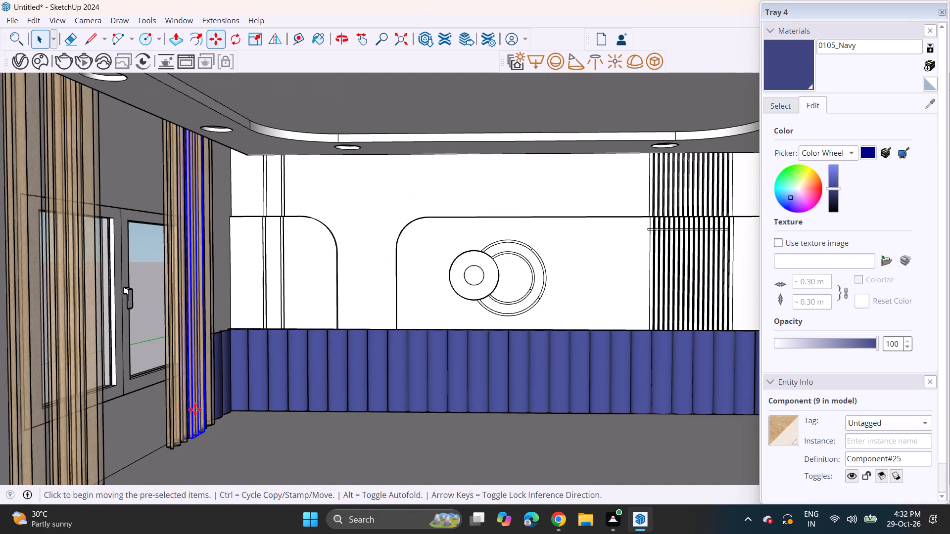
click(191, 439)
scroll(165, 459, down, 3)
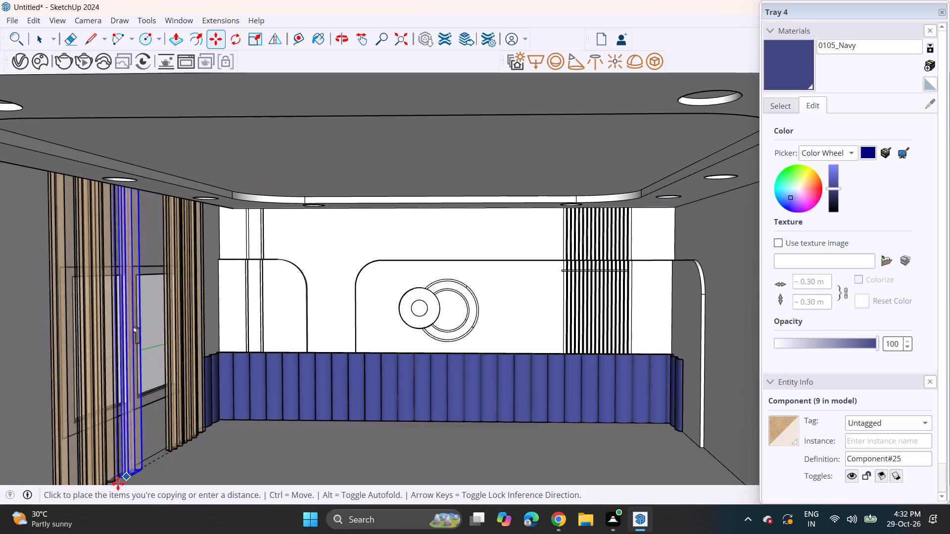
scroll(77, 480, down, 1)
shift+middle_drag(83, 473, 104, 431)
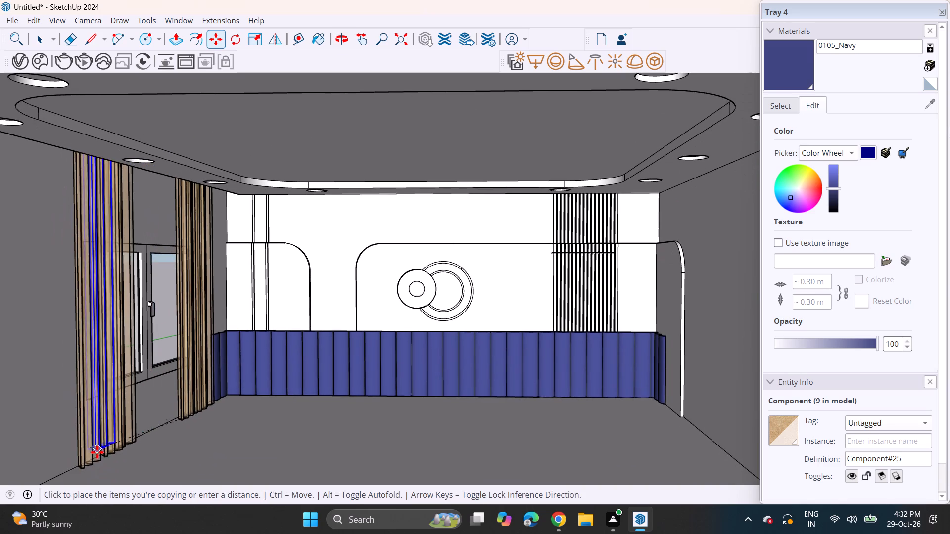
click(97, 465)
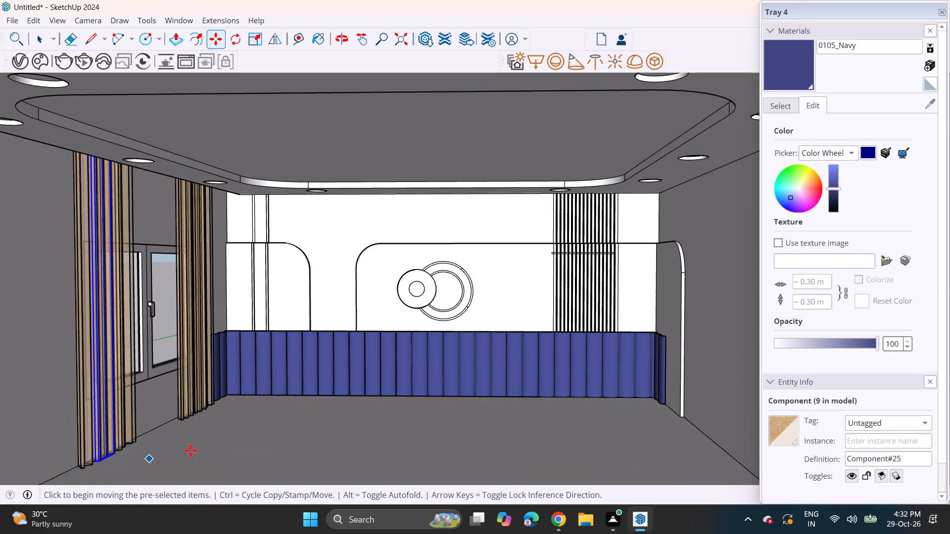
key(space)
click(195, 441)
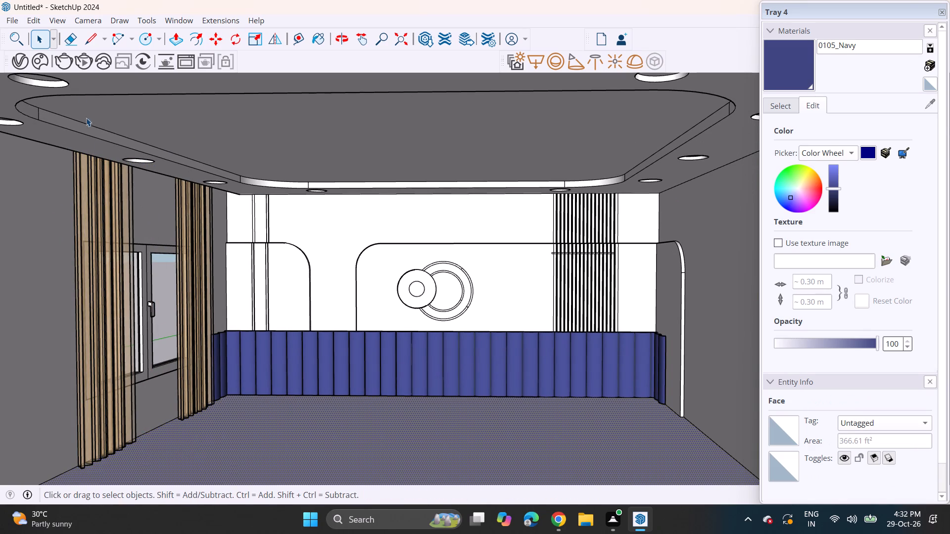
Import the curtain model Component (1) from Downloads and place it on open ground outside the room.
click(12, 24)
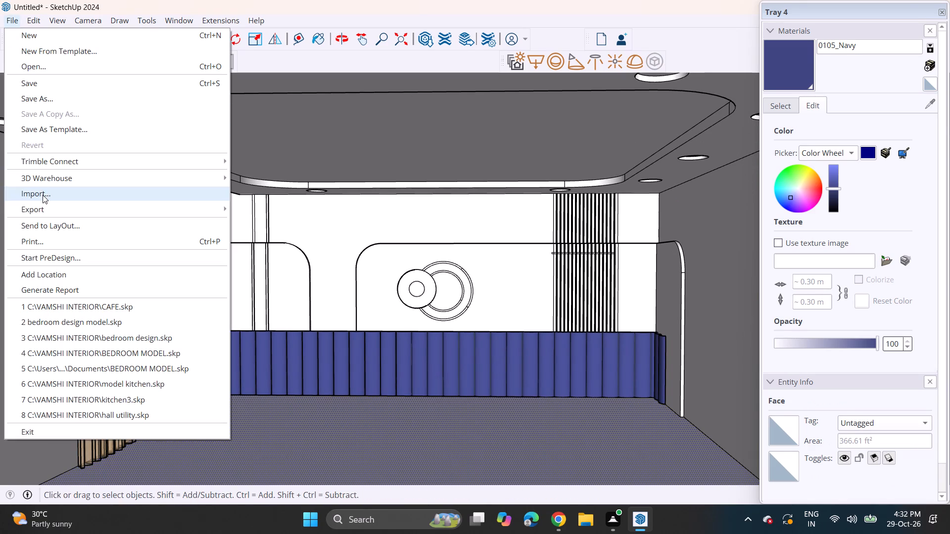
click(43, 195)
scroll(306, 217, down, 17)
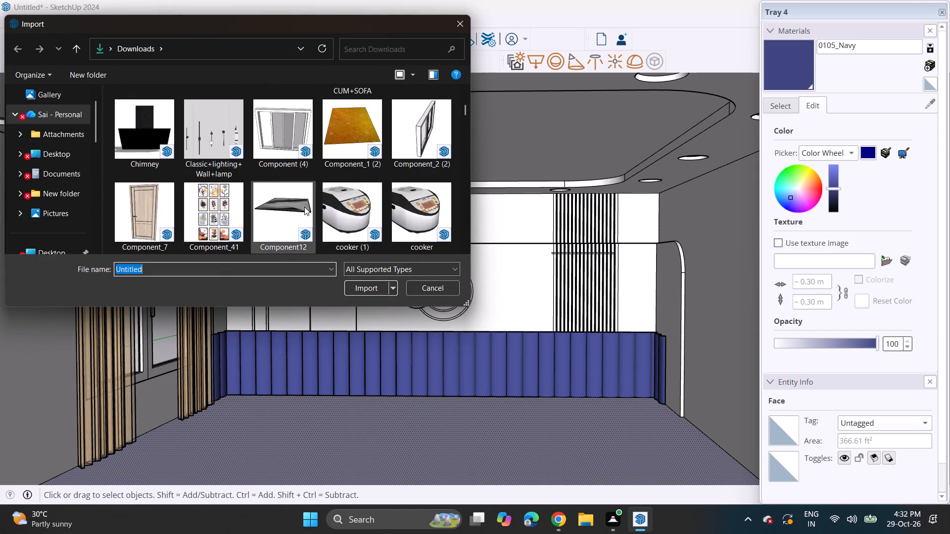
scroll(304, 207, down, 4)
scroll(306, 205, up, 2)
scroll(309, 201, down, 5)
scroll(310, 202, up, 1)
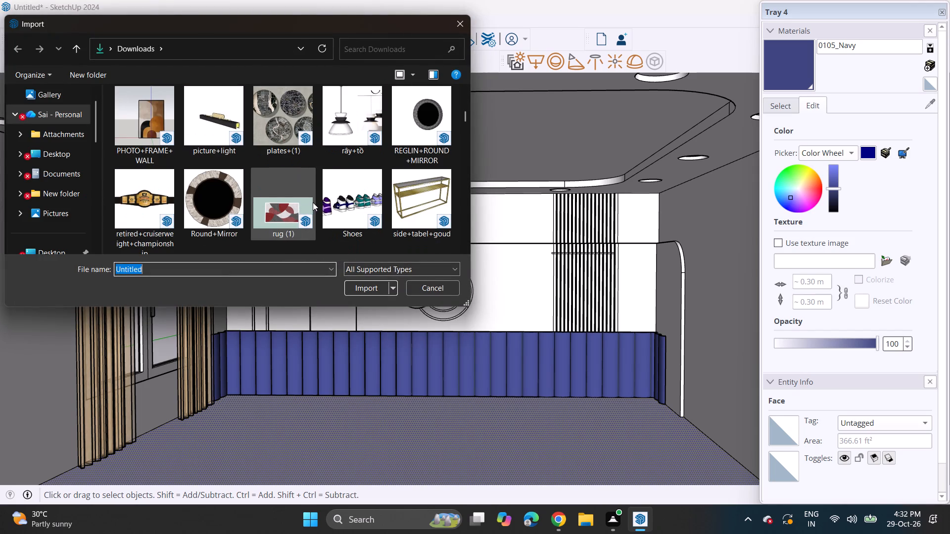
scroll(313, 202, down, 16)
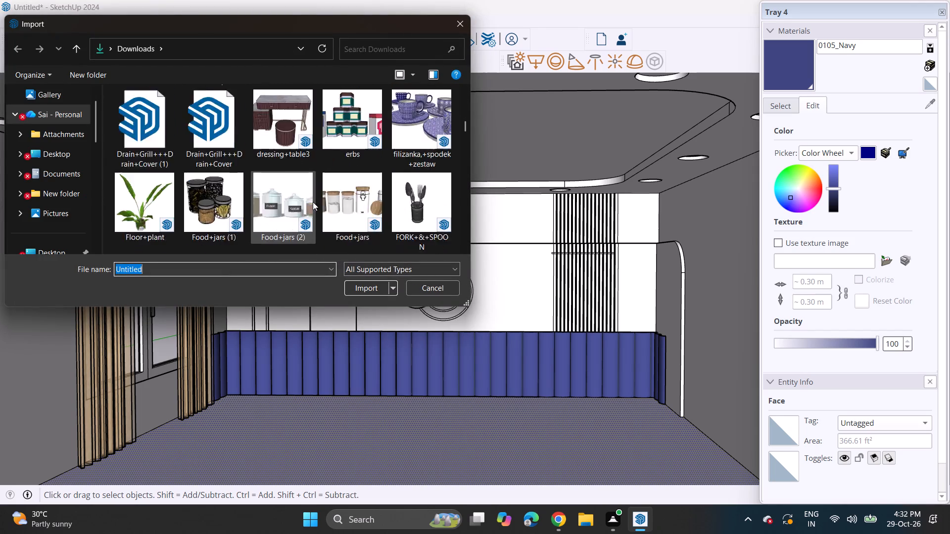
scroll(313, 202, up, 2)
scroll(313, 202, down, 10)
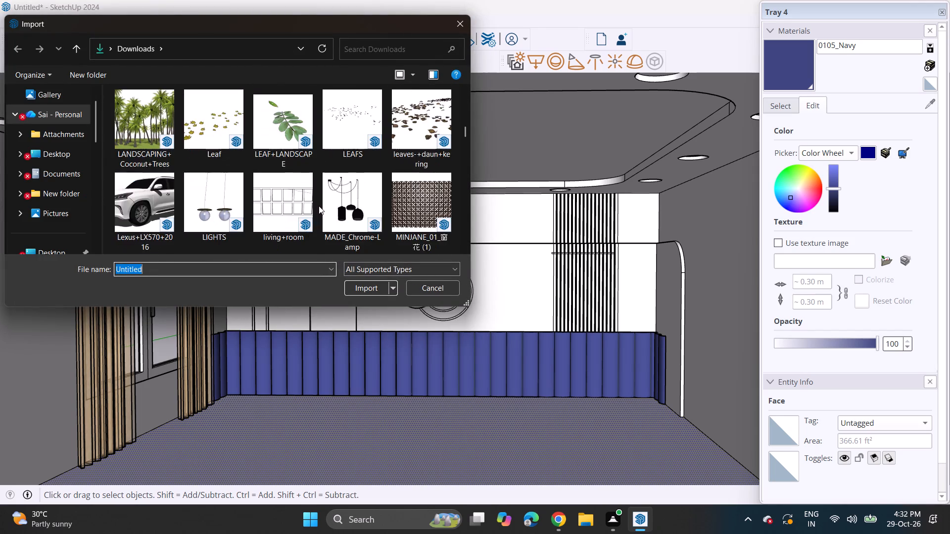
scroll(319, 206, down, 17)
scroll(319, 206, up, 1)
scroll(319, 206, down, 2)
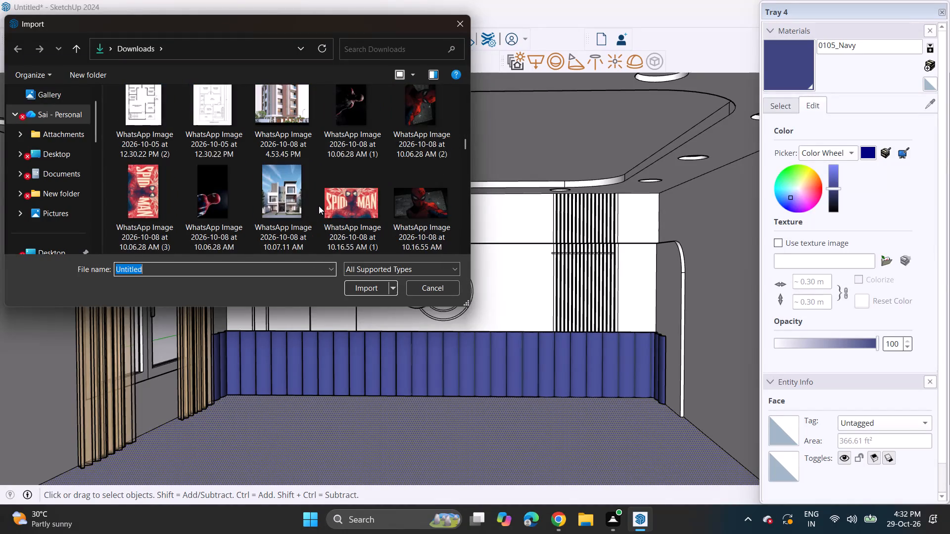
scroll(319, 206, down, 8)
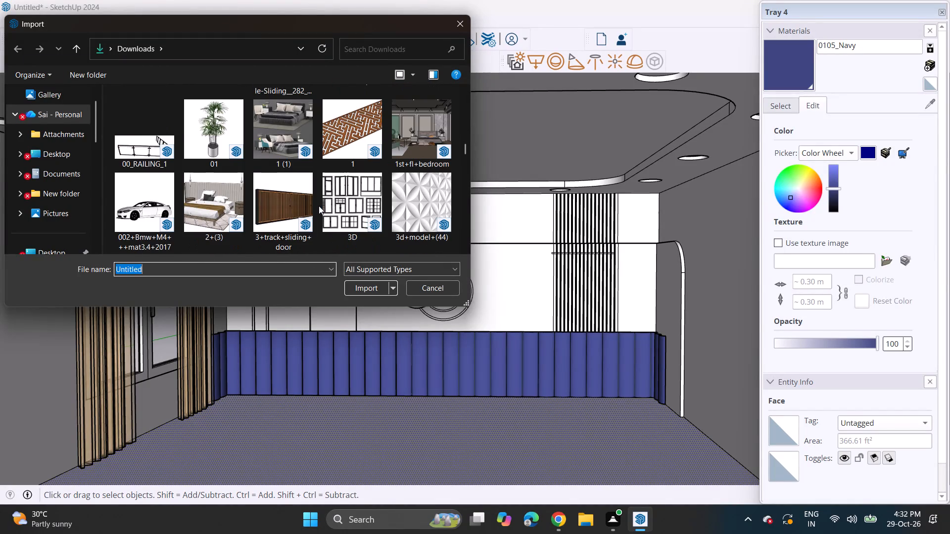
scroll(319, 206, down, 5)
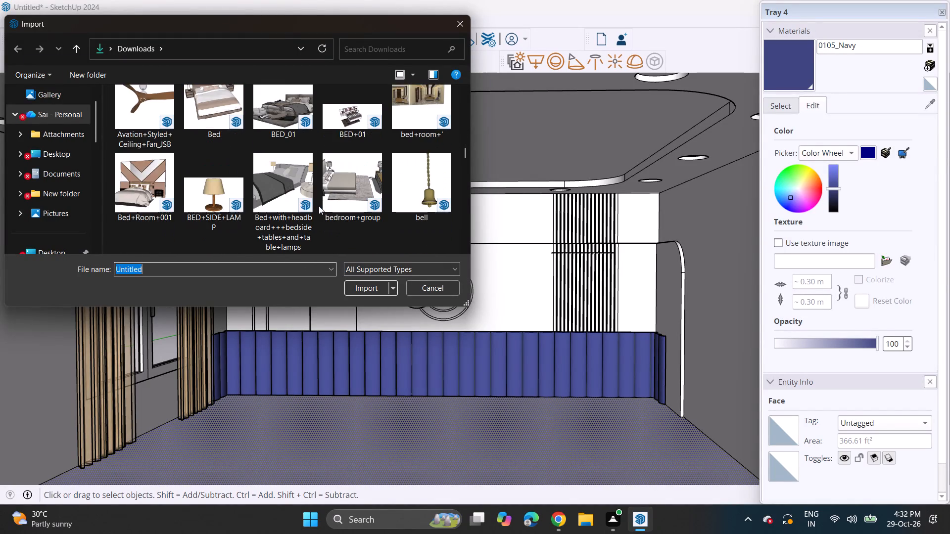
scroll(319, 206, down, 4)
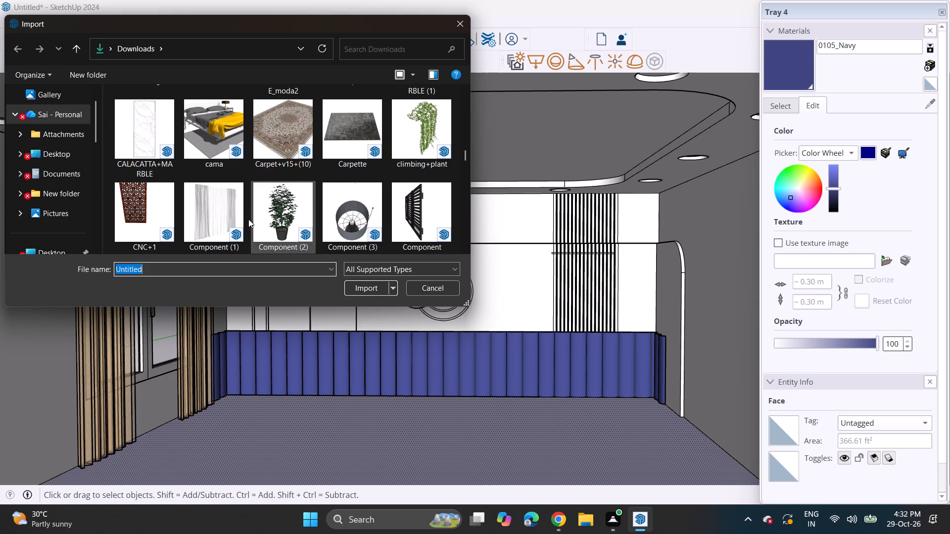
click(220, 212)
click(363, 292)
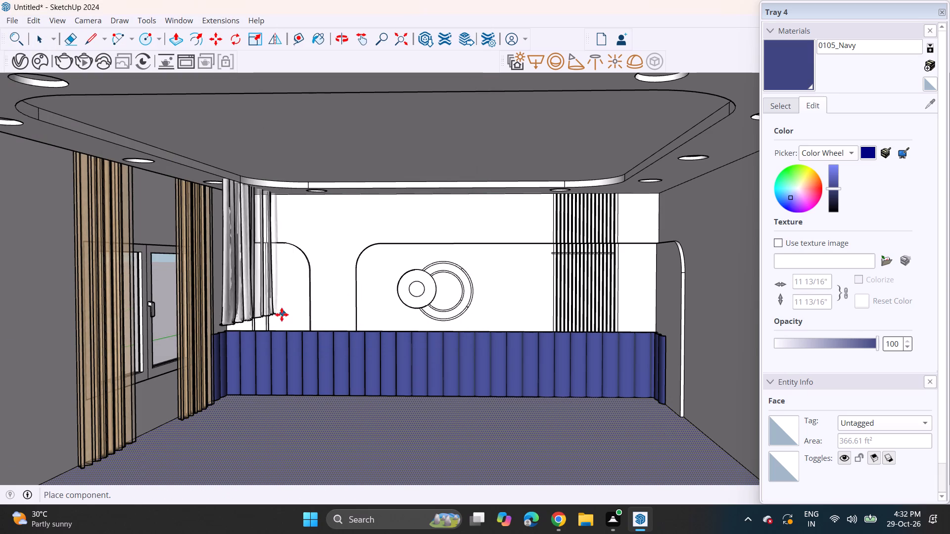
scroll(277, 316, down, 12)
click(592, 379)
Explode the imported curtain component and its nested groups to separate the side drapes from the middle sheer panel.
middle_drag(620, 365, 606, 368)
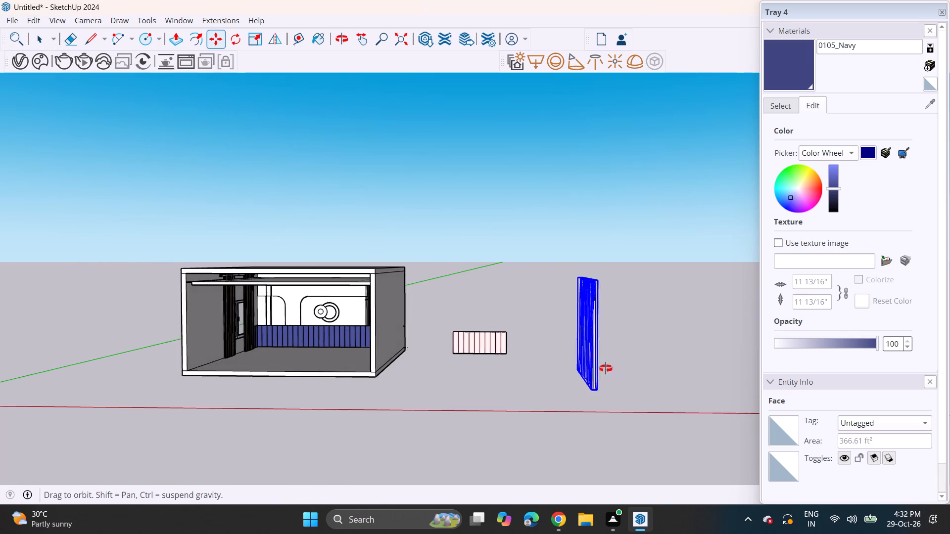
middle_drag(606, 368, 250, 422)
right_click(340, 351)
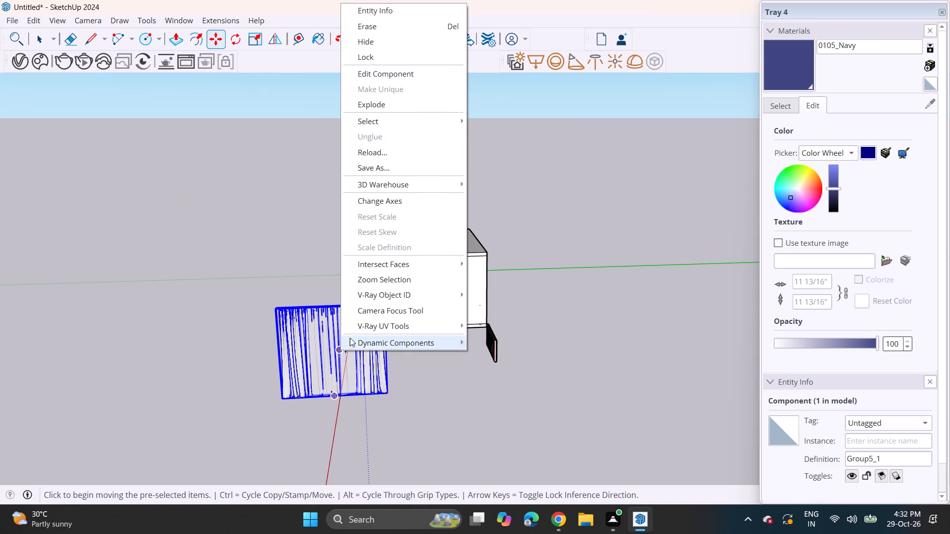
click(378, 103)
click(329, 381)
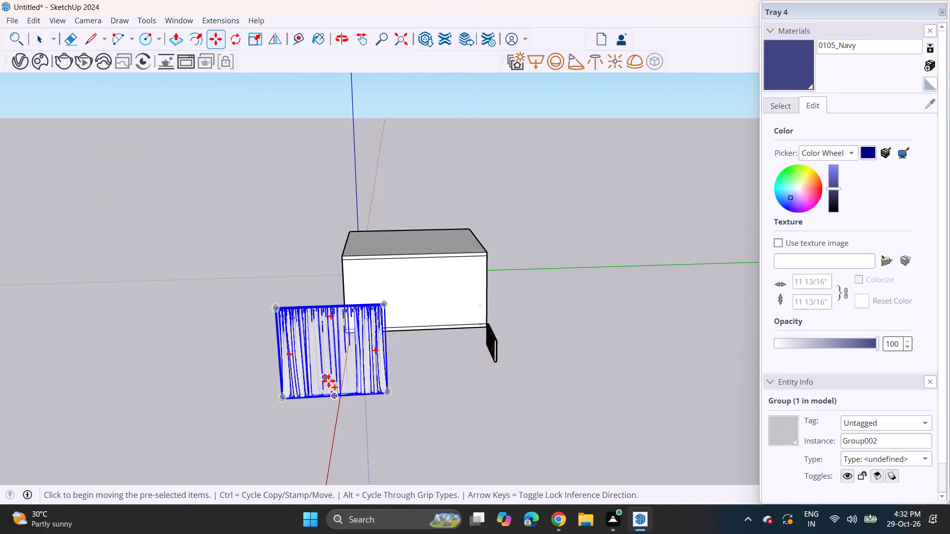
key(space)
click(345, 362)
right_click(345, 362)
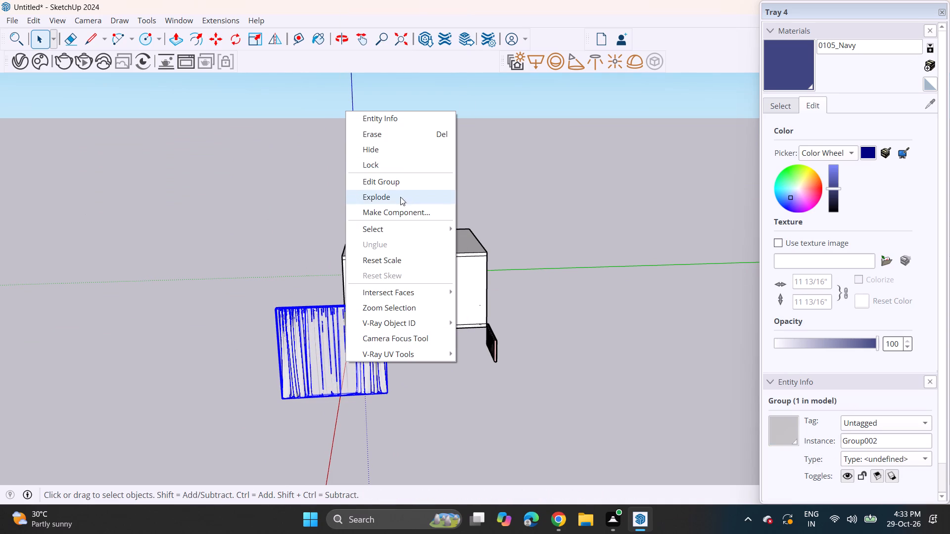
click(400, 198)
drag(343, 346, 338, 346)
scroll(325, 369, up, 5)
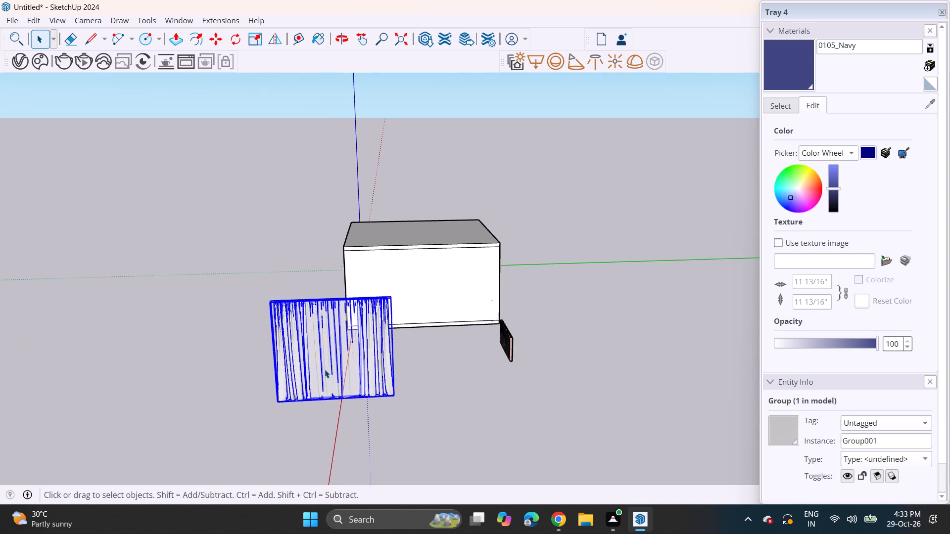
click(325, 369)
click(294, 423)
click(316, 400)
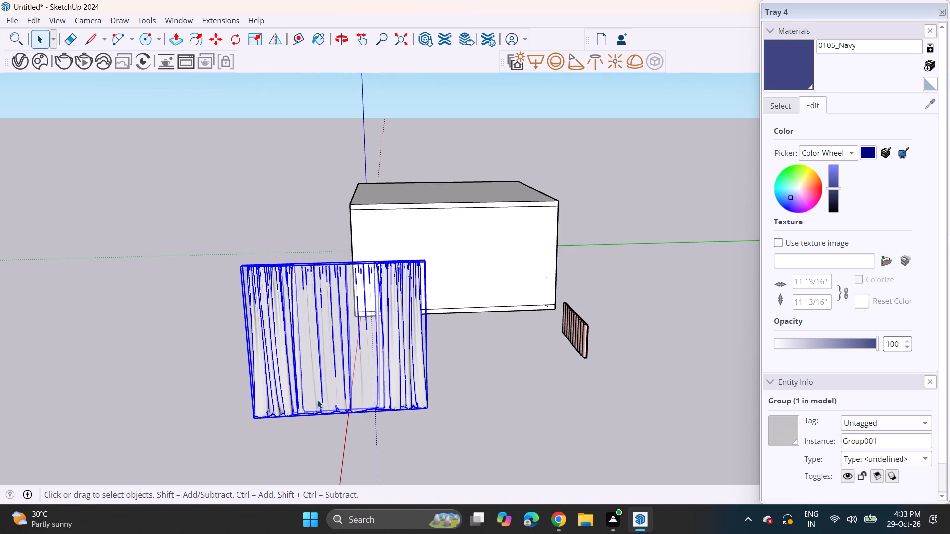
right_click(317, 400)
click(353, 233)
click(303, 379)
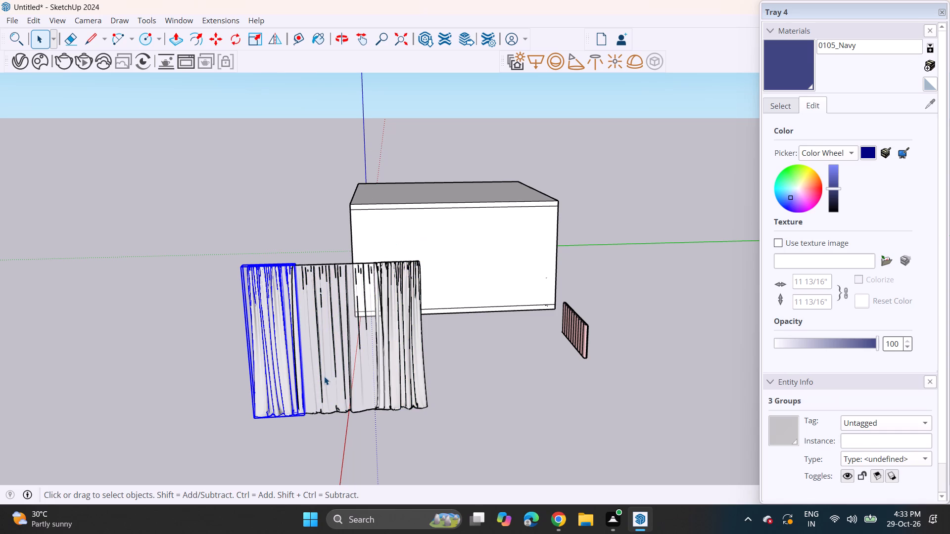
Move the middle sheer panel into the room, between the brown curtain bunches at the window.
click(324, 376)
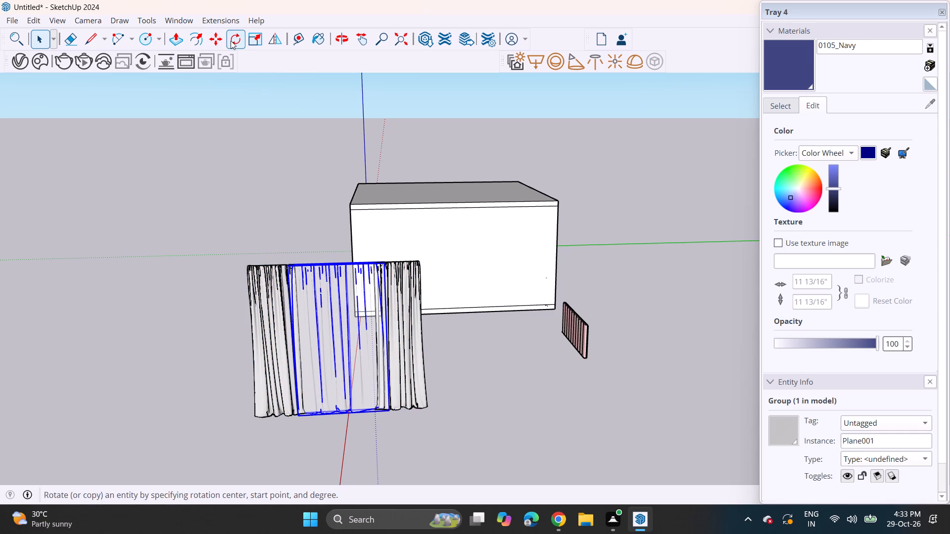
click(216, 37)
click(295, 266)
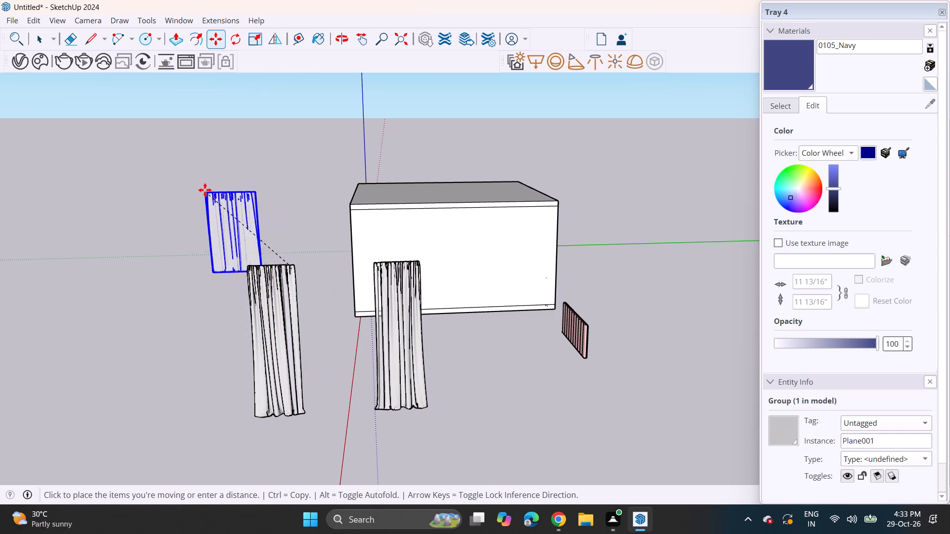
middle_drag(167, 232, 521, 224)
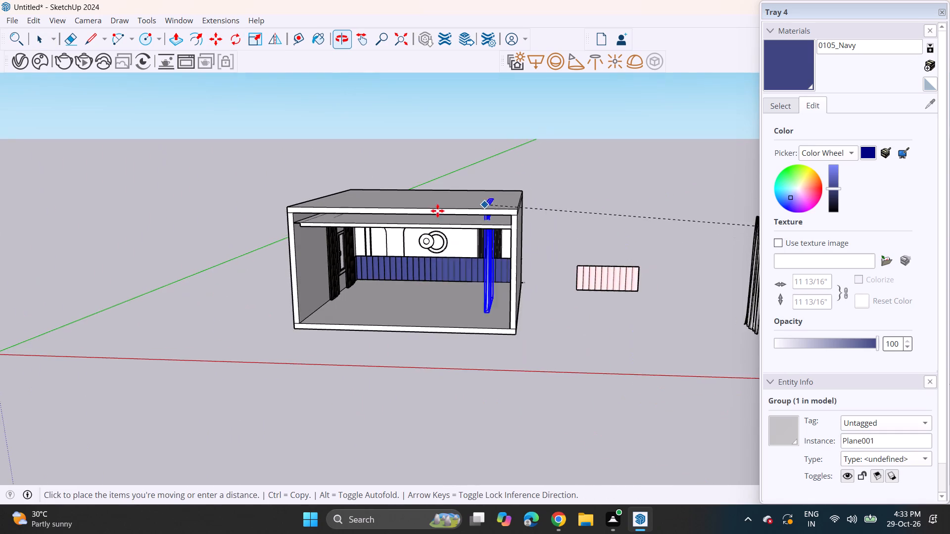
scroll(397, 222, up, 11)
middle_drag(360, 249, 350, 211)
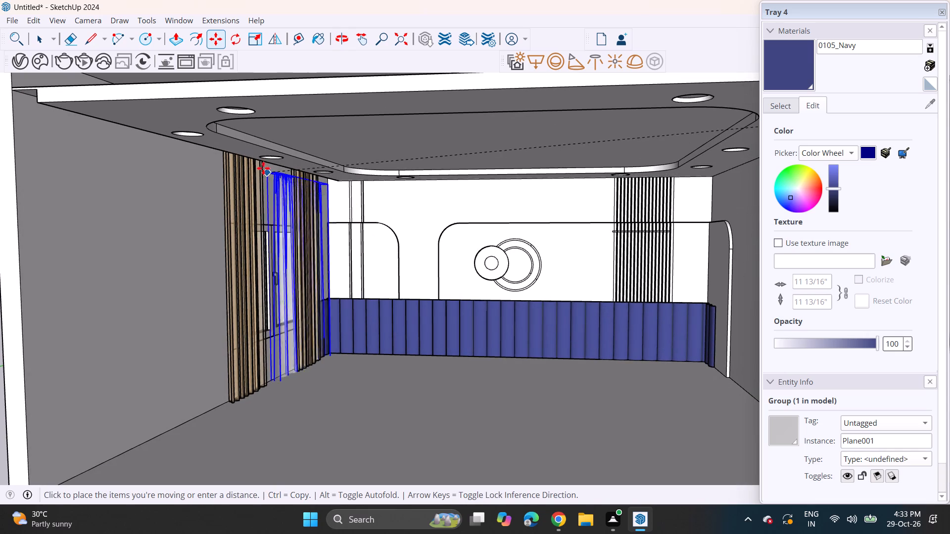
click(245, 152)
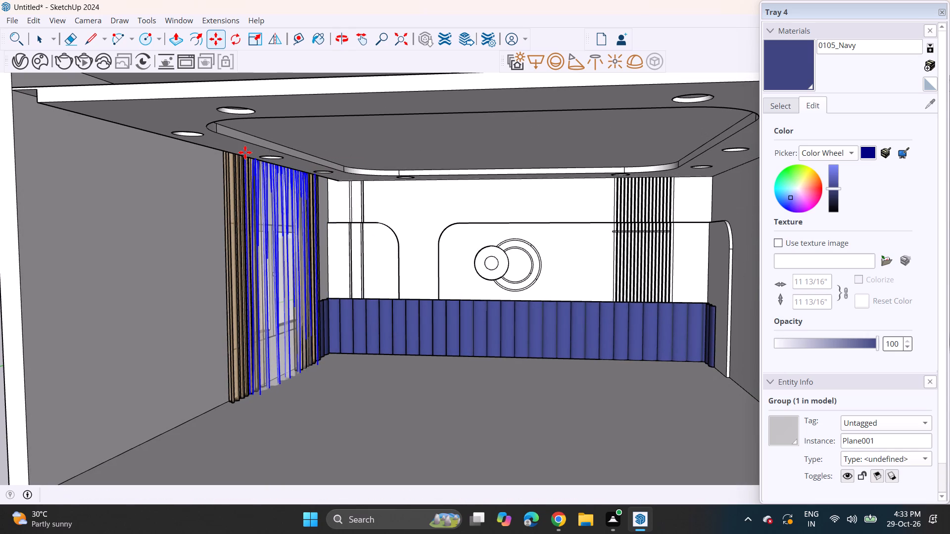
scroll(301, 266, up, 3)
scroll(301, 266, down, 1)
scroll(301, 266, up, 1)
middle_drag(295, 272, 259, 279)
key(space)
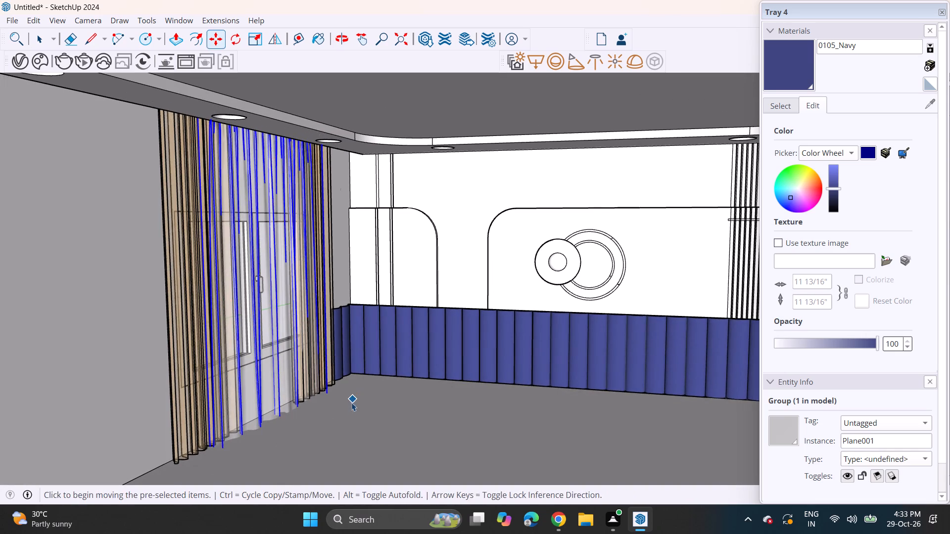
click(337, 424)
Shift the sheer panel along the red axis toward the window so it sits behind the brown curtains.
middle_drag(320, 422, 297, 425)
scroll(269, 379, up, 4)
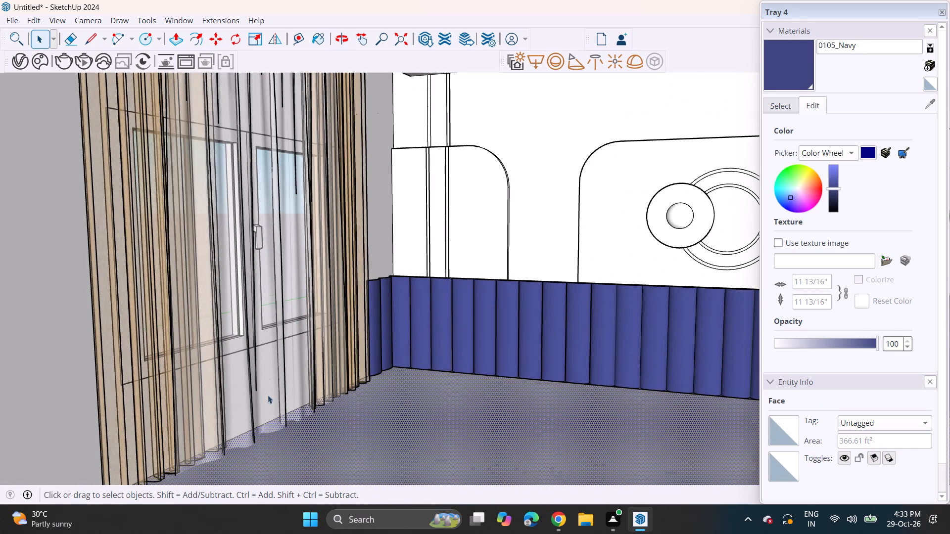
click(260, 326)
scroll(270, 308, down, 3)
shift+middle_drag(267, 339, 307, 259)
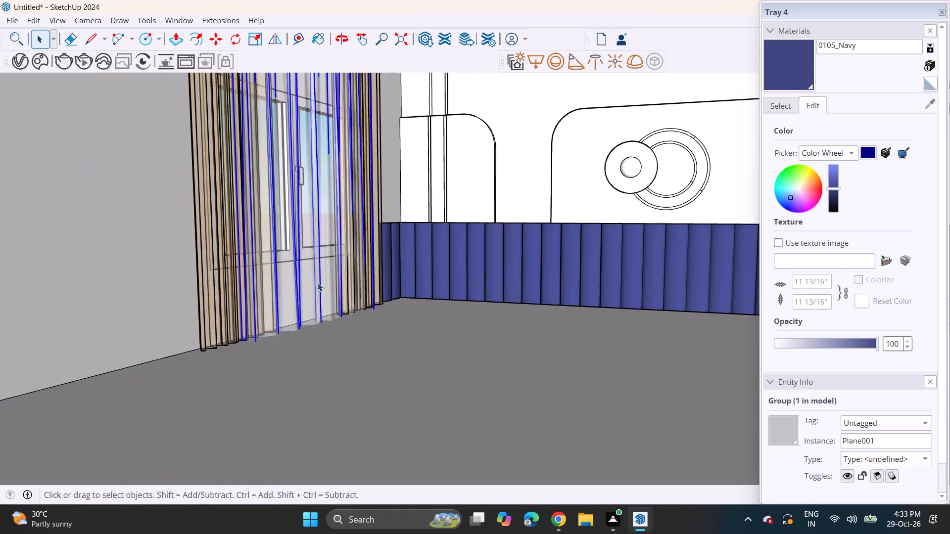
middle_drag(317, 286, 318, 335)
middle_drag(322, 302, 338, 383)
scroll(338, 383, down, 3)
middle_drag(332, 367, 332, 337)
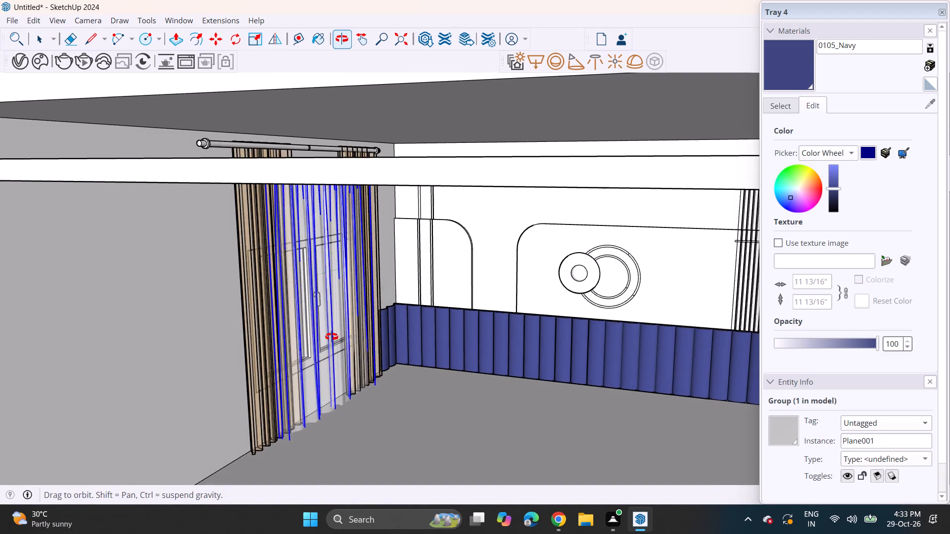
middle_drag(332, 337, 335, 333)
click(222, 41)
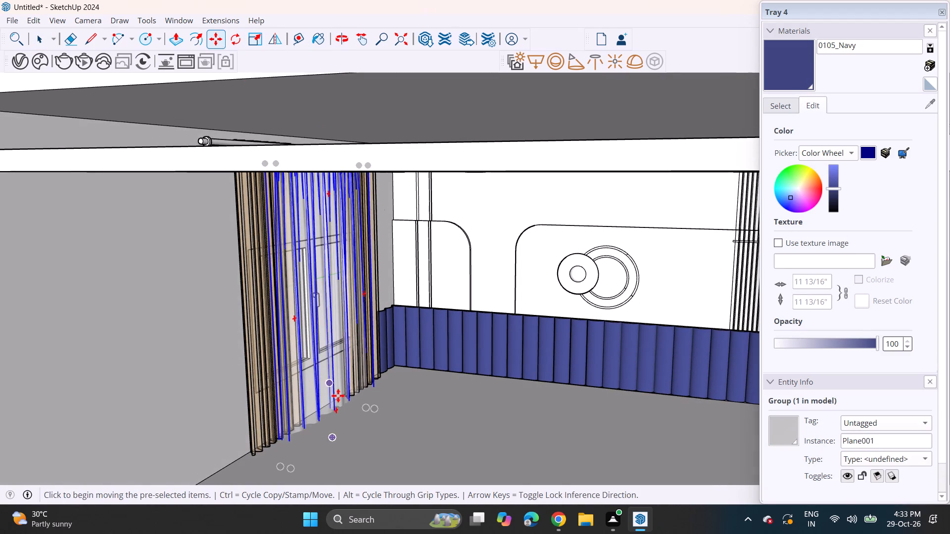
click(335, 398)
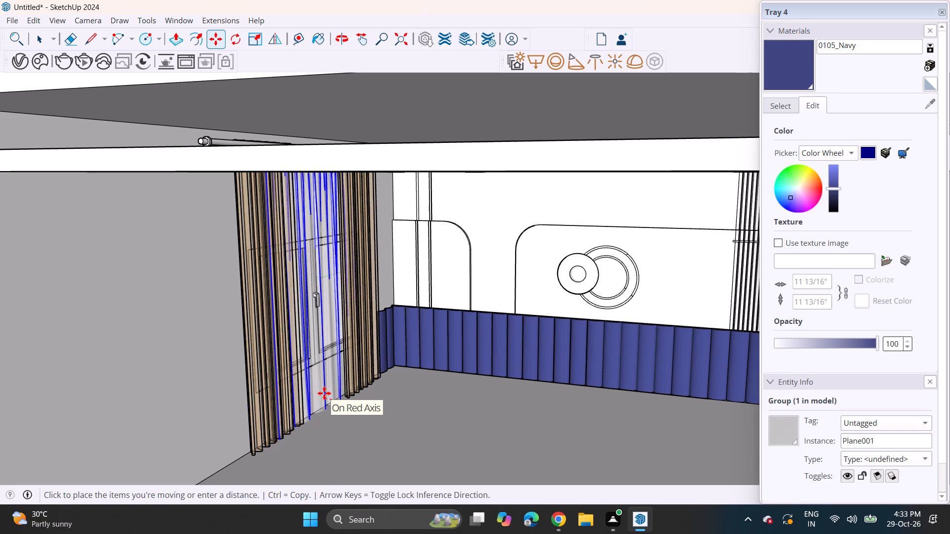
click(324, 393)
key(space)
click(395, 405)
Place a guide 4 inches above the floor edge along the wall opposite the window.
middle_drag(364, 422, 379, 393)
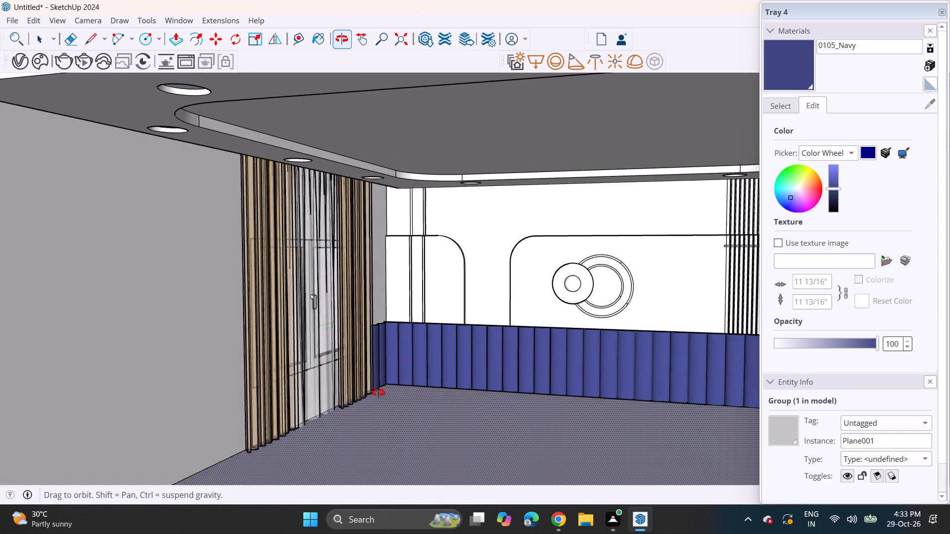
middle_drag(379, 393, 412, 384)
shift+middle_drag(422, 404, 308, 412)
scroll(288, 417, down, 1)
scroll(288, 417, up, 1)
scroll(289, 419, down, 2)
middle_drag(281, 435, 330, 413)
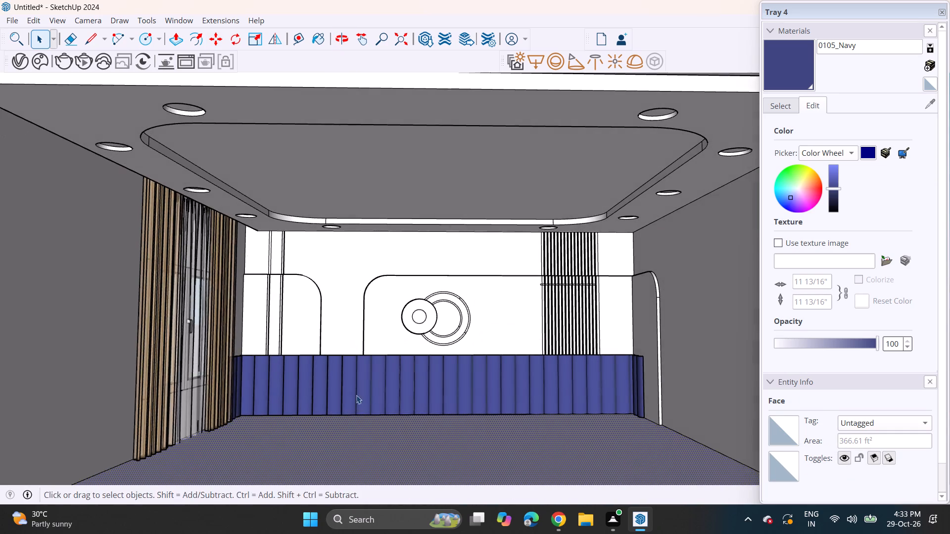
shift+middle_drag(361, 402, 325, 379)
middle_drag(343, 390, 351, 404)
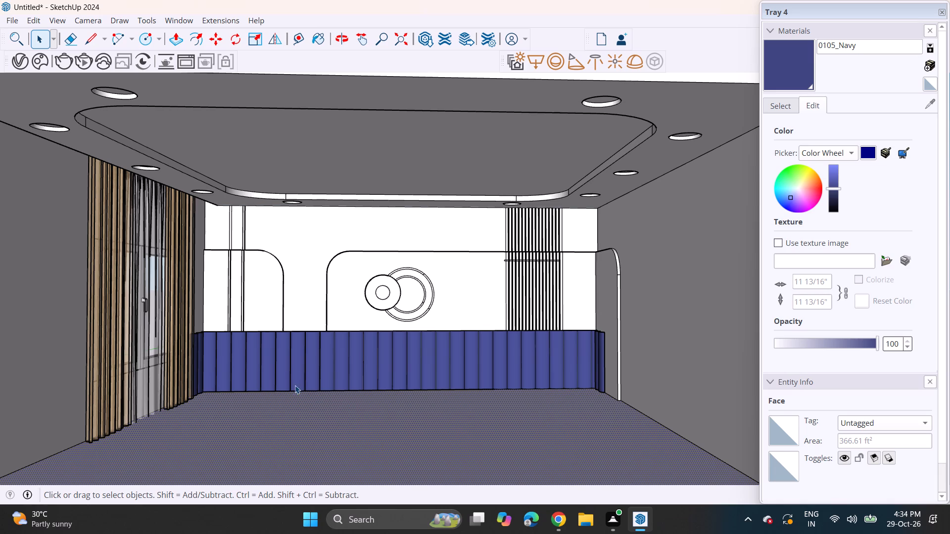
click(294, 40)
click(645, 414)
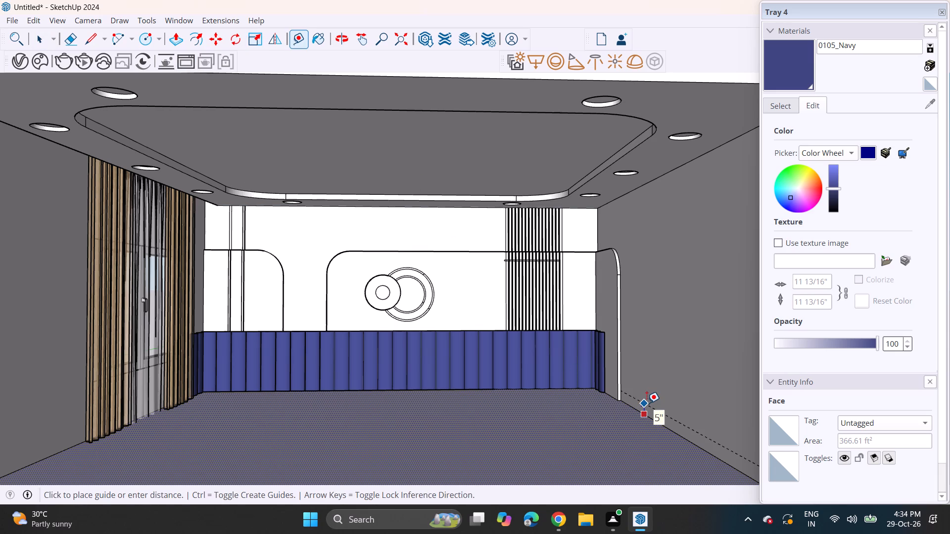
key(4)
key(Return)
scroll(590, 373, down, 3)
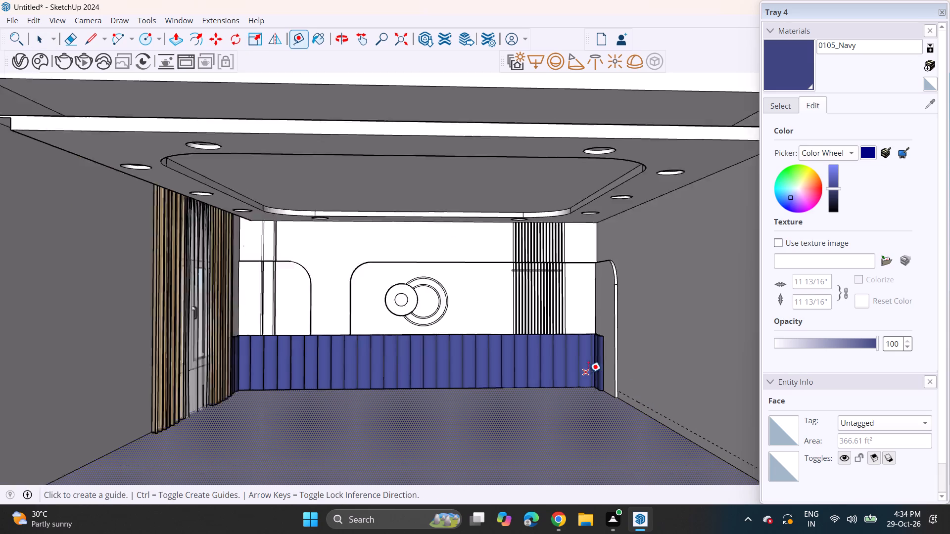
scroll(588, 373, down, 2)
scroll(734, 370, up, 4)
middle_drag(612, 399, 687, 387)
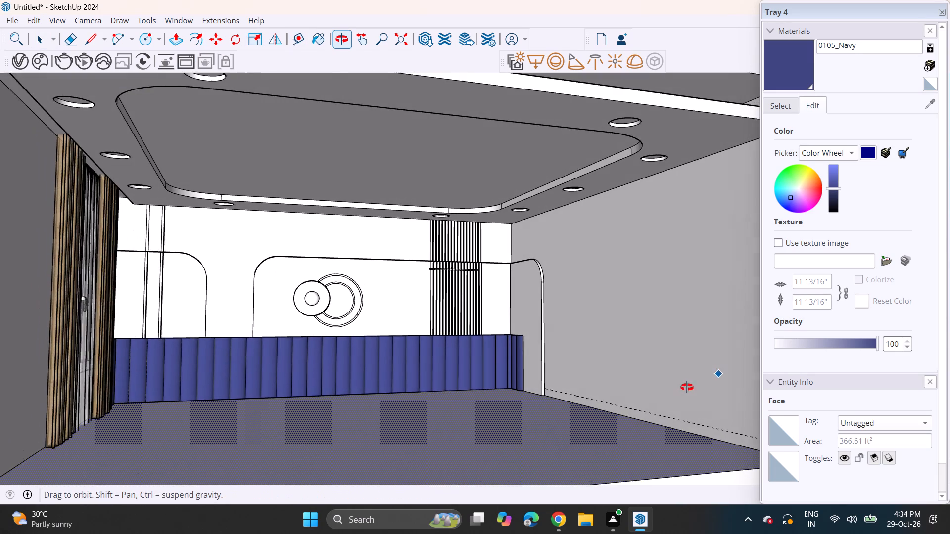
middle_drag(687, 387, 682, 387)
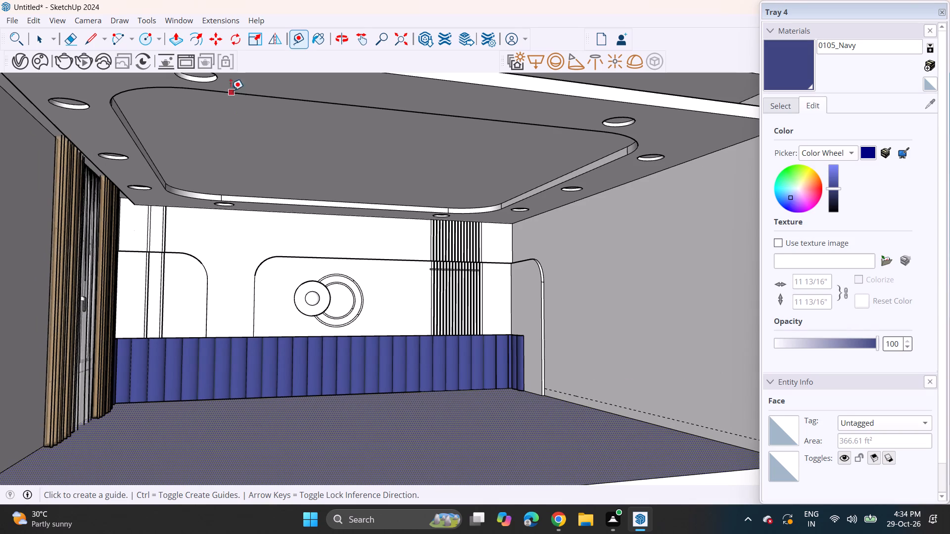
Draw a door-shaped rectangle of about 23 square feet on the wall opposite the window, rising from the floor edge.
click(158, 39)
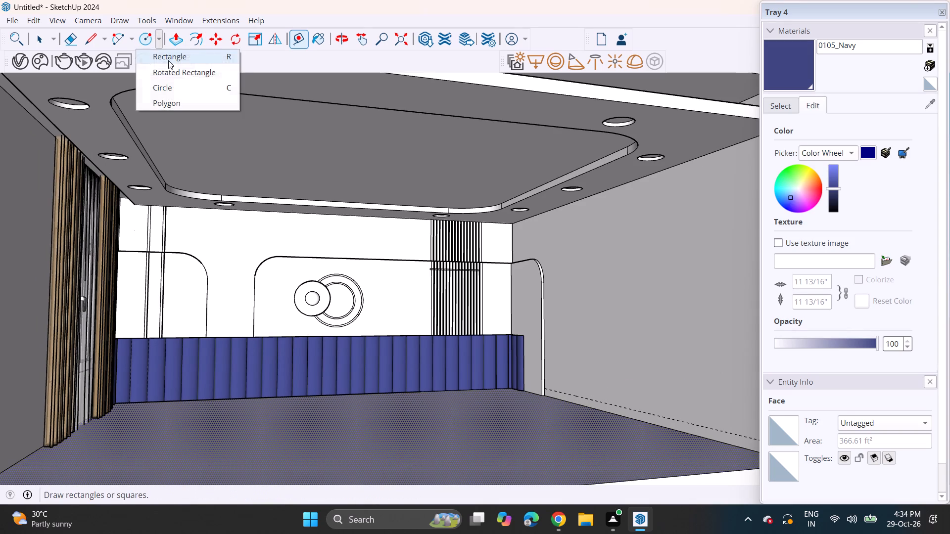
click(168, 60)
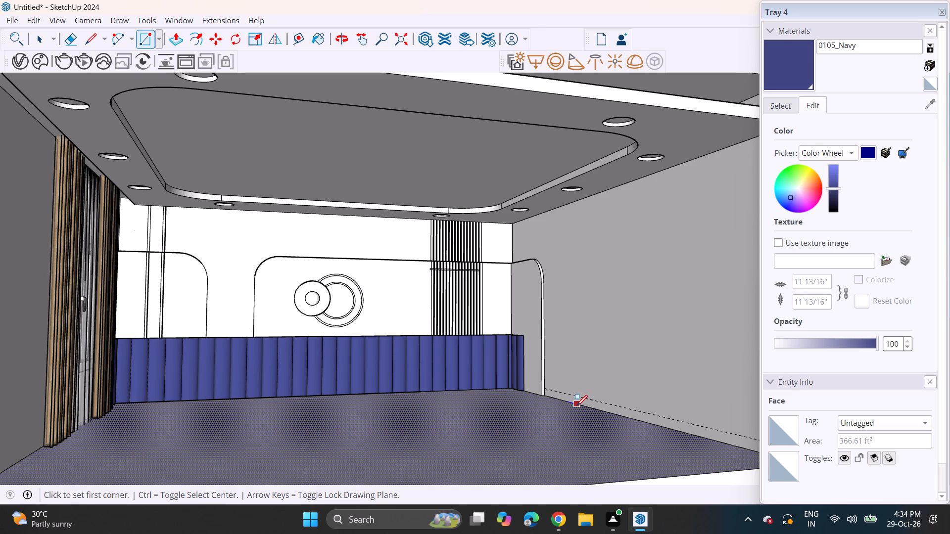
click(572, 404)
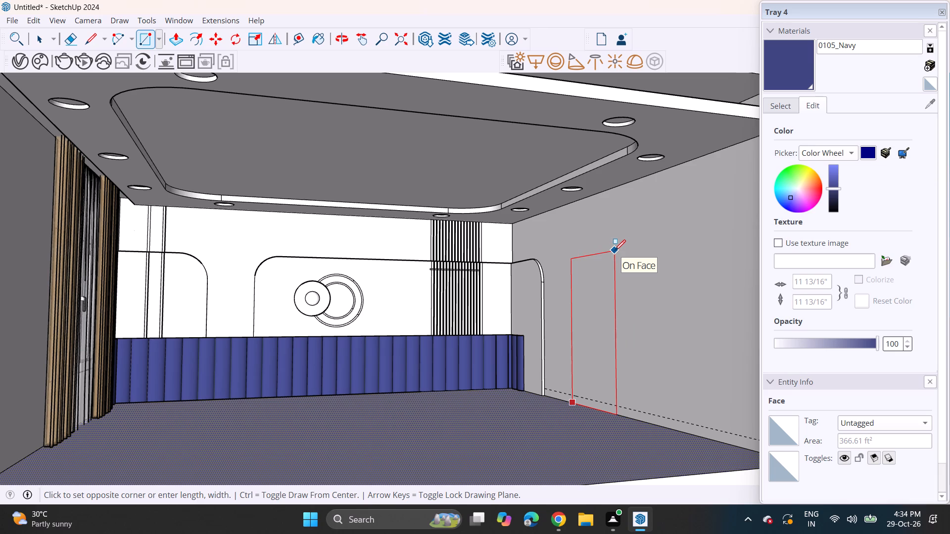
click(615, 251)
Draw a full-height rectangle on the same wall, from the floor edge beside the arched panel up to the ceiling corner.
scroll(553, 276, up, 3)
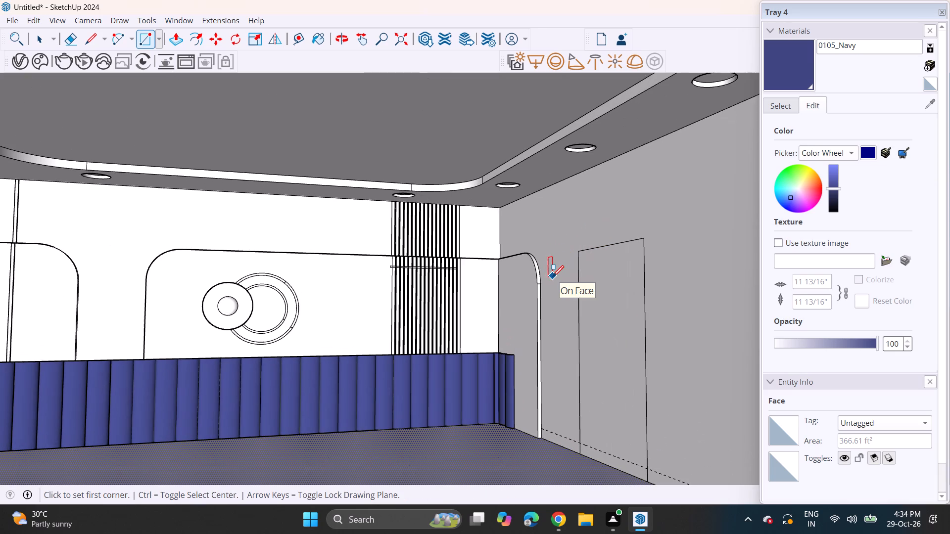
click(551, 440)
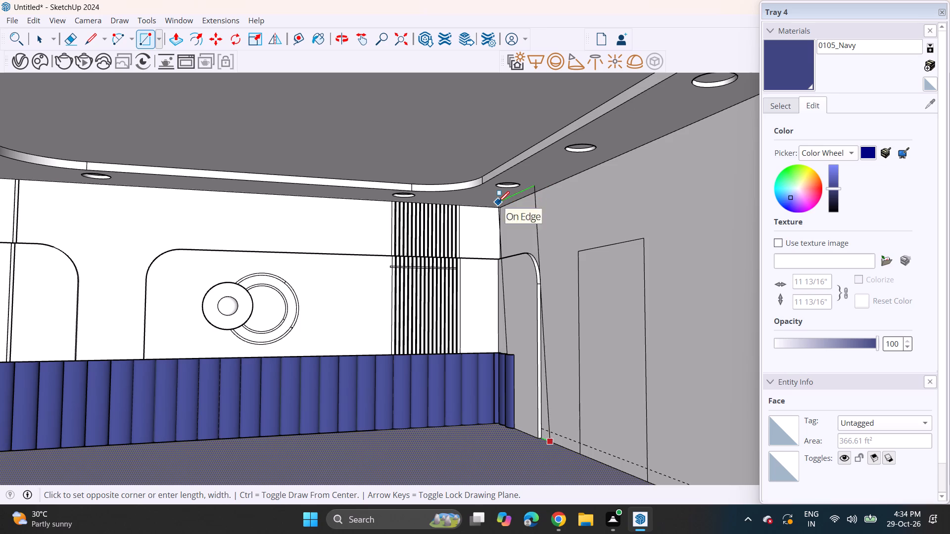
click(498, 204)
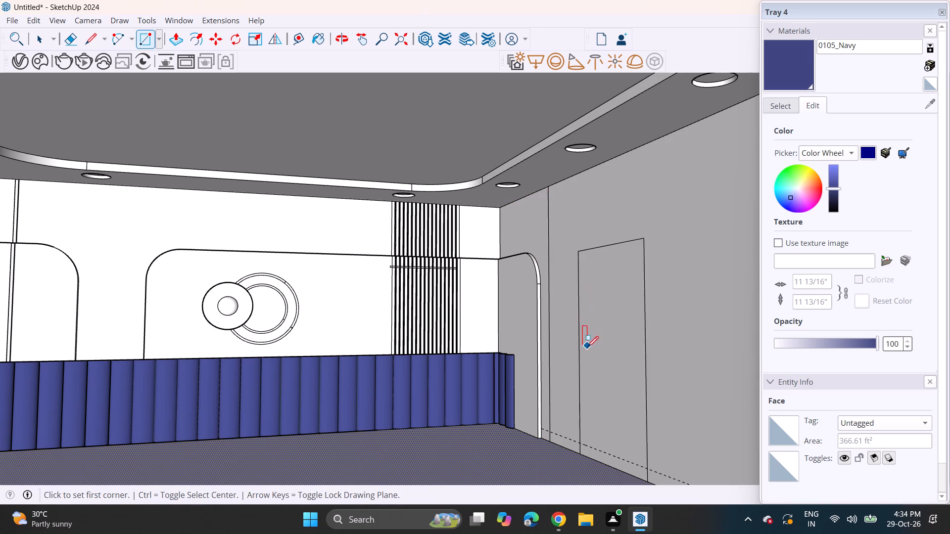
Push the door rectangle through the full wall thickness to cut a door opening.
click(179, 30)
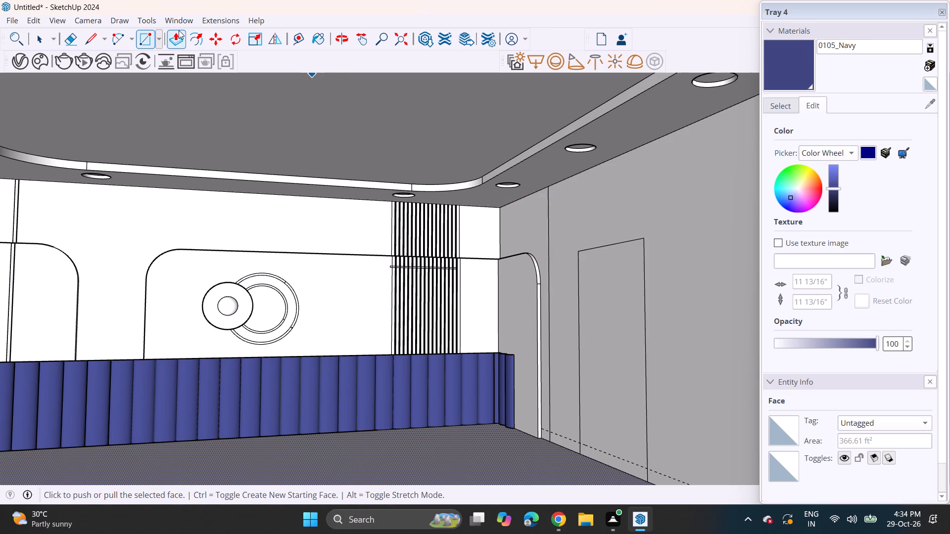
scroll(537, 368, down, 1)
scroll(533, 368, up, 1)
scroll(532, 368, down, 7)
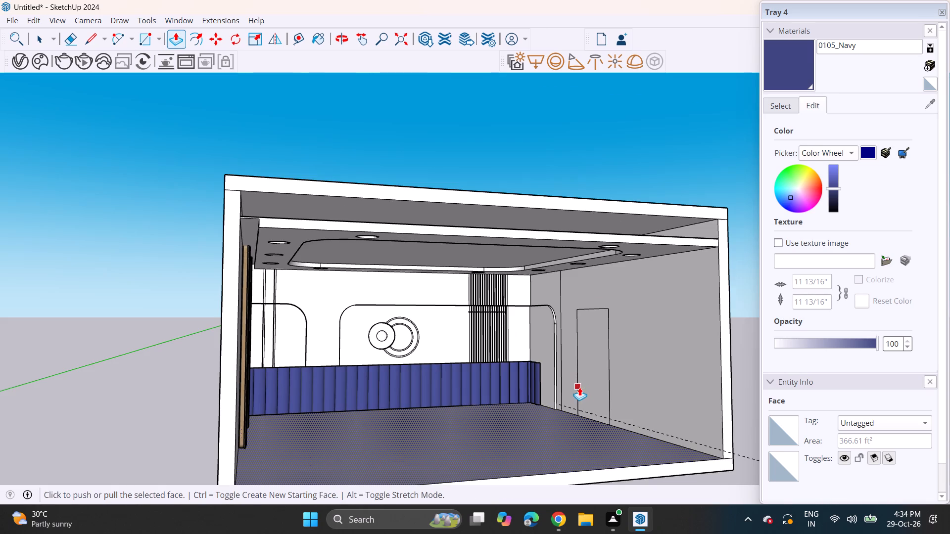
key(Escape)
click(589, 383)
click(731, 394)
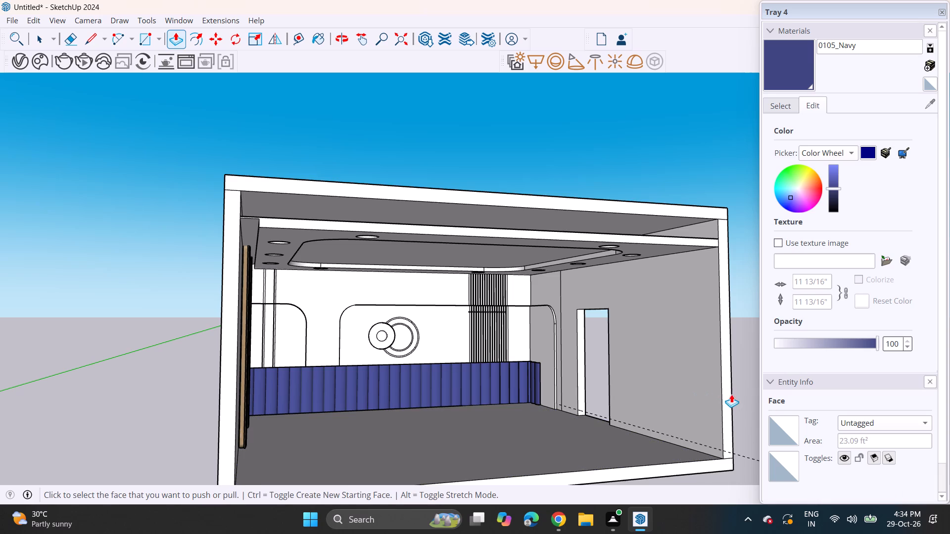
Push/Pull the floor slab's outer edge flush with the wall's outer face below the door opening, and repeat on the roof slab edge.
scroll(593, 395, up, 3)
scroll(593, 395, down, 1)
scroll(593, 395, up, 4)
scroll(581, 384, down, 5)
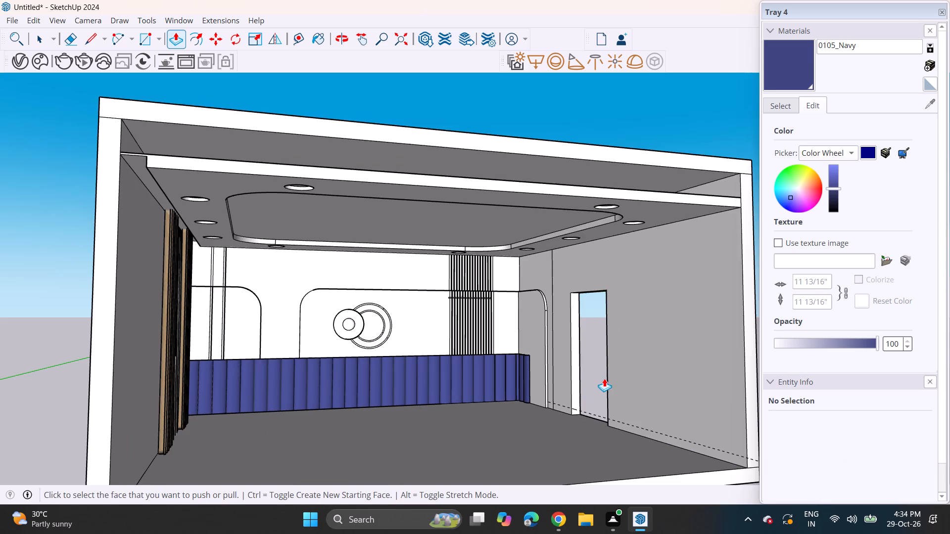
middle_drag(599, 378, 375, 403)
click(544, 368)
click(577, 375)
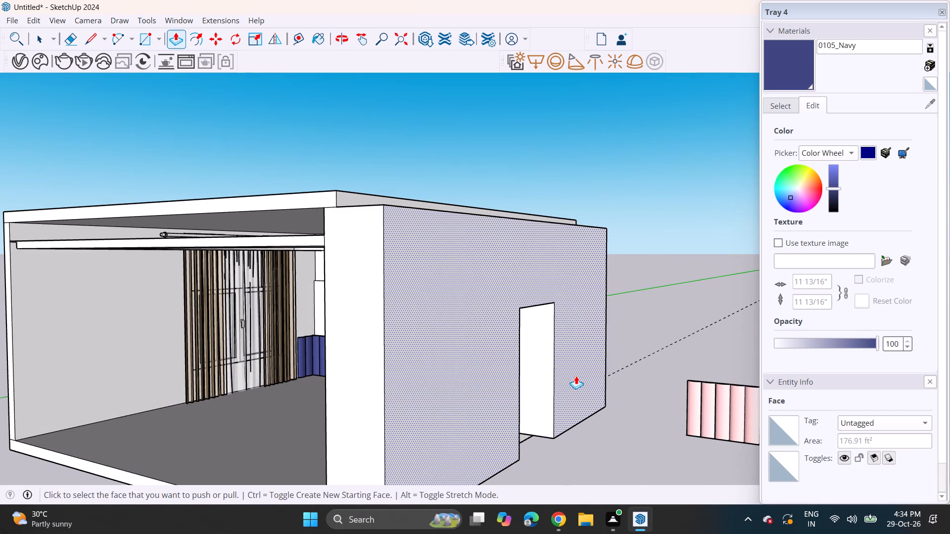
double_click(522, 438)
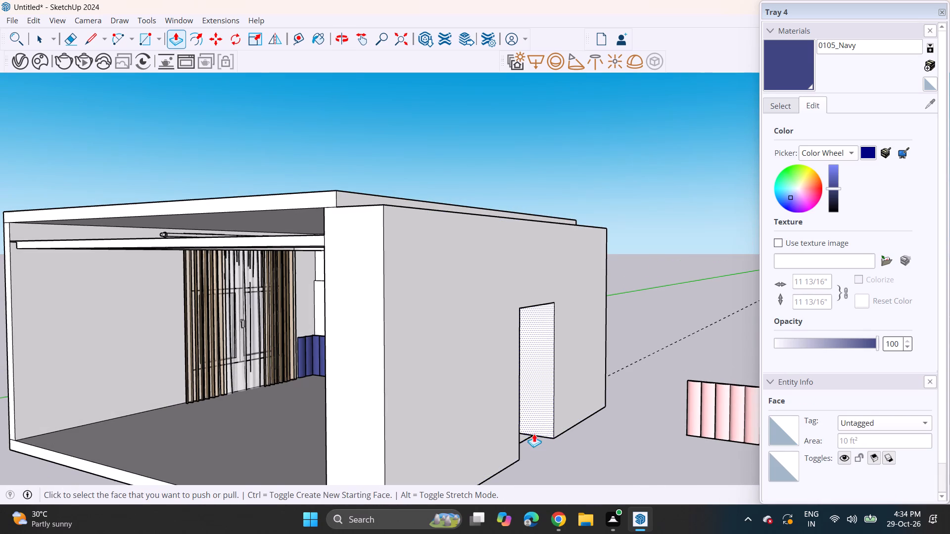
click(527, 437)
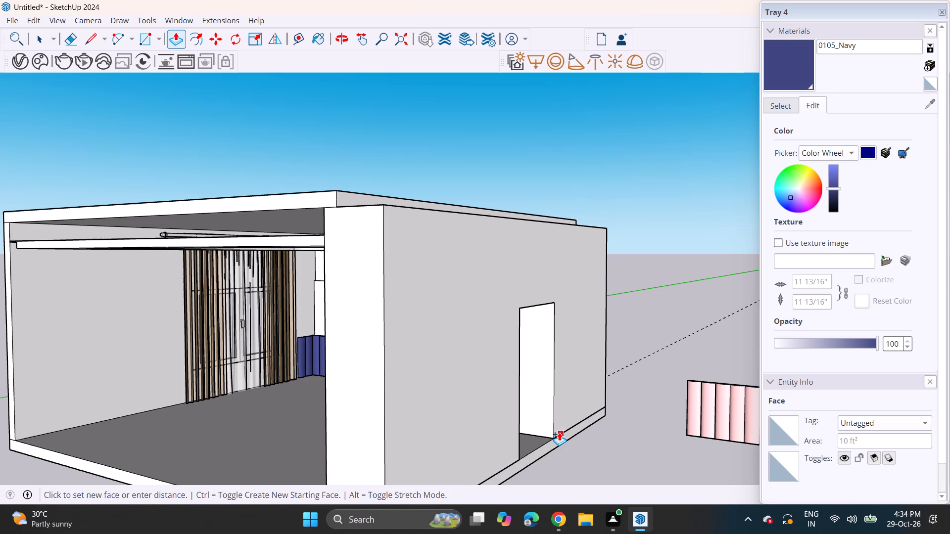
click(559, 432)
double_click(360, 200)
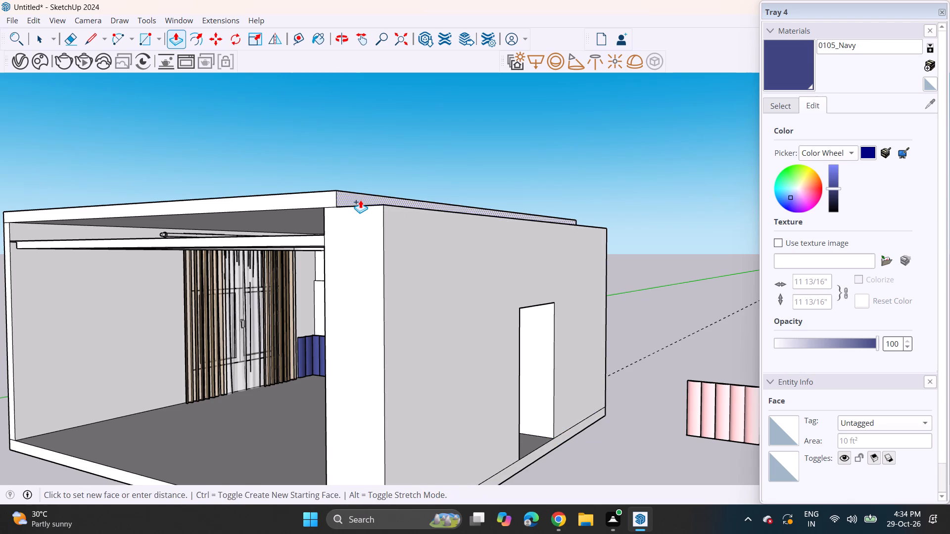
Place a guide about 5 1/8 inches above the bottom edge of the door opening's inner side face.
middle_drag(334, 198, 572, 178)
scroll(570, 309, up, 3)
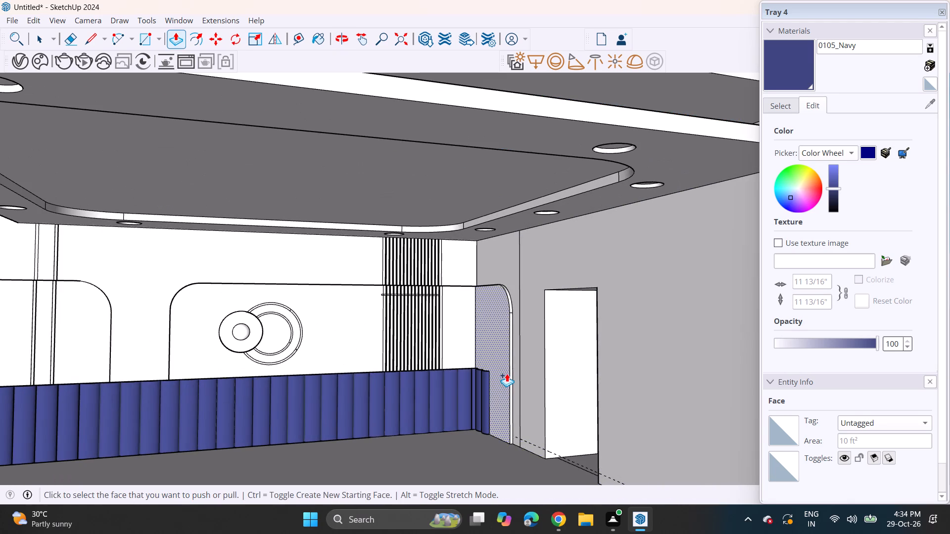
middle_drag(507, 373, 608, 352)
middle_click(599, 352)
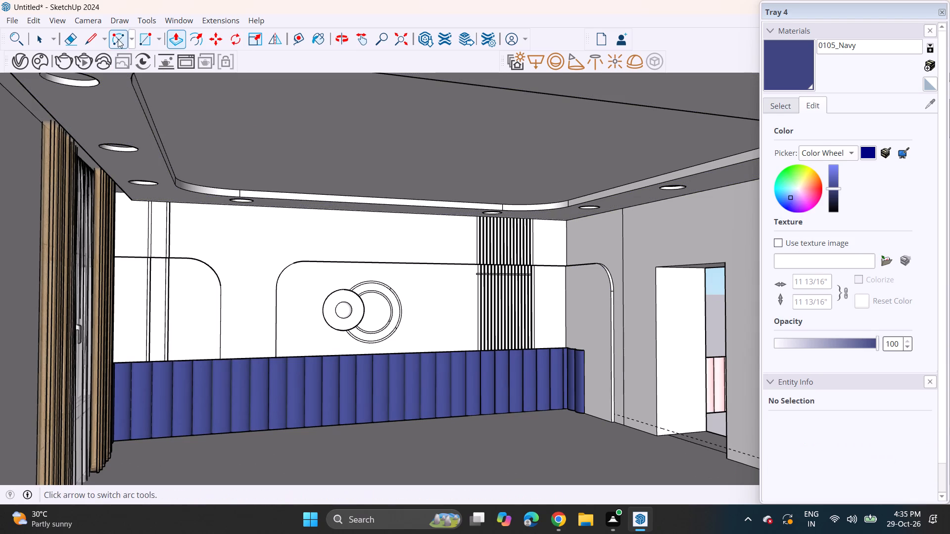
click(300, 43)
click(696, 432)
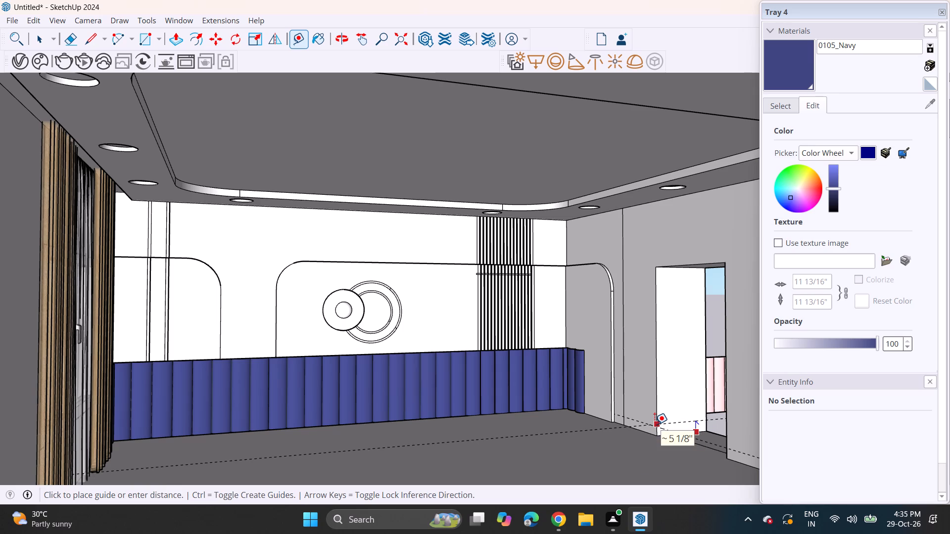
click(655, 424)
Draw a skirting rectangle along the wall base, from the arched panel's edge to the door opening, up to the guide height.
scroll(693, 431, up, 3)
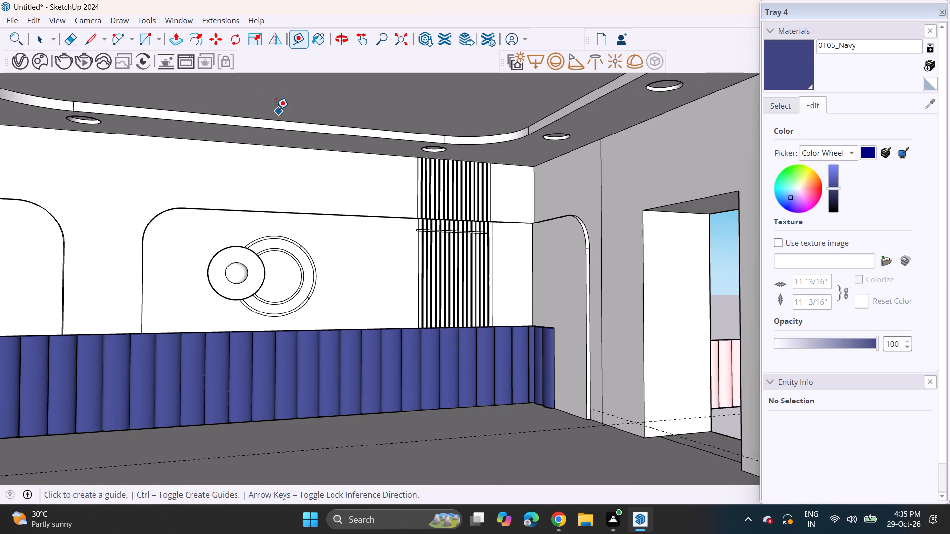
click(146, 44)
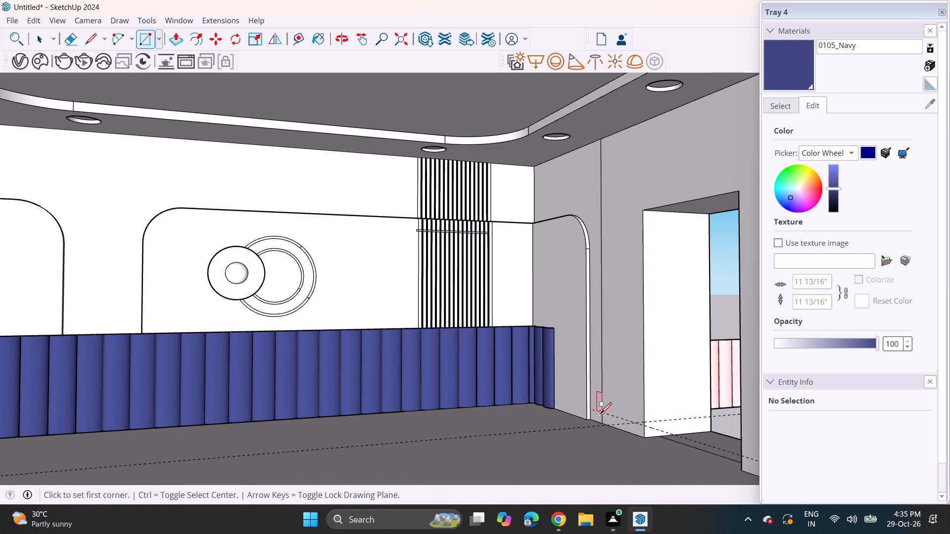
click(592, 408)
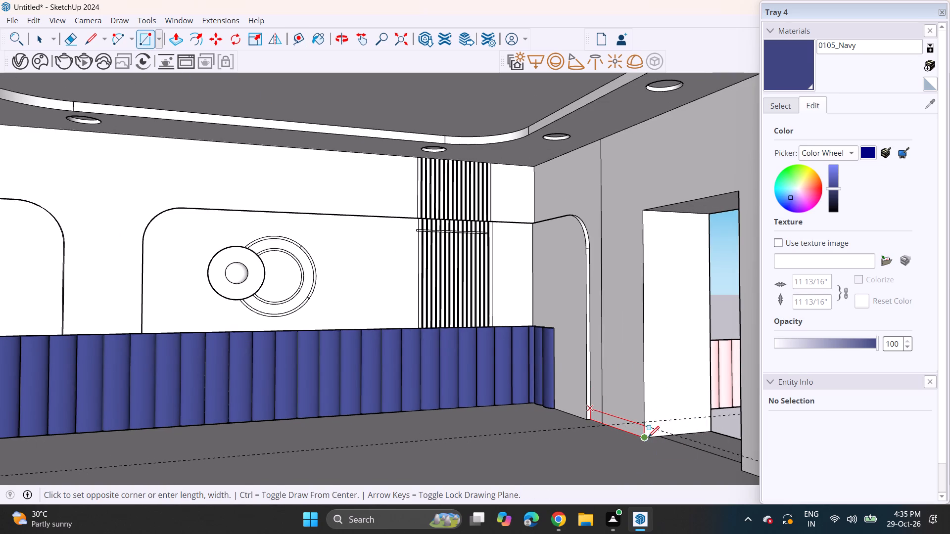
click(648, 437)
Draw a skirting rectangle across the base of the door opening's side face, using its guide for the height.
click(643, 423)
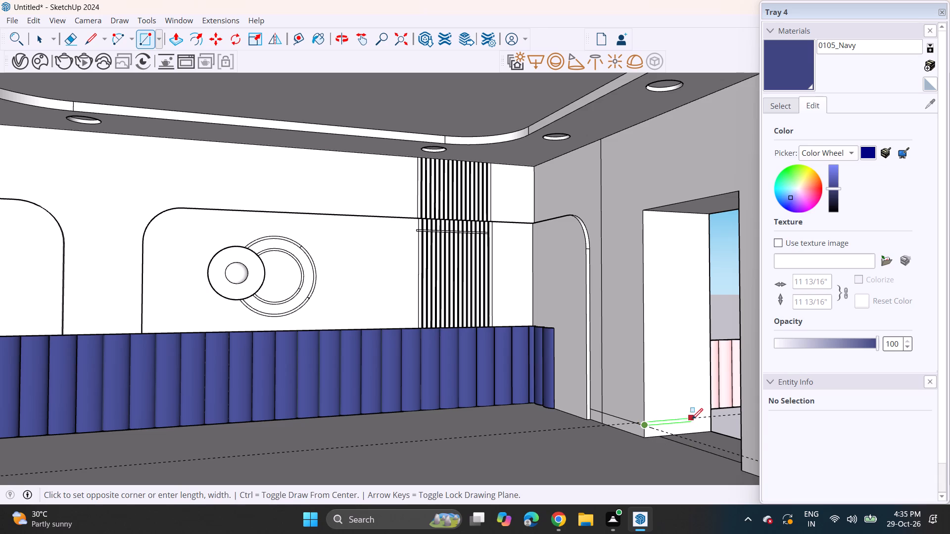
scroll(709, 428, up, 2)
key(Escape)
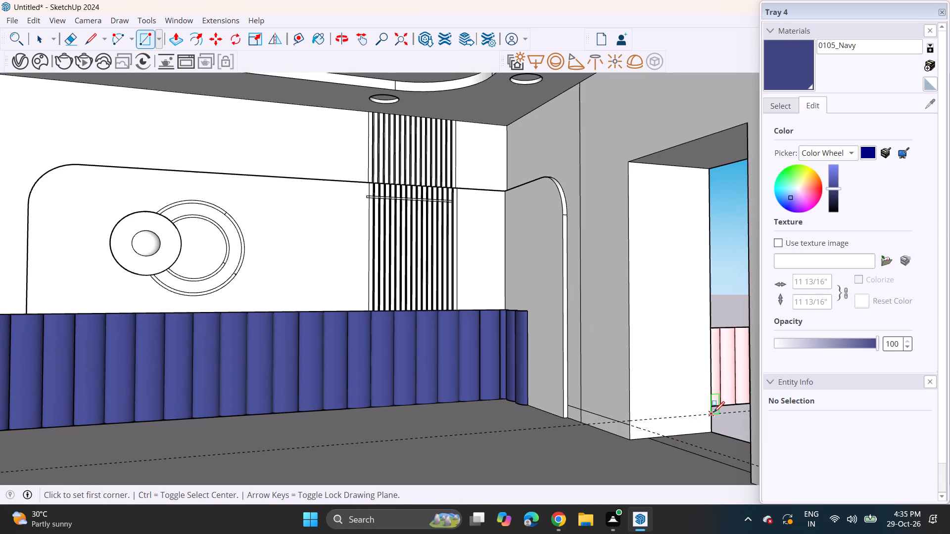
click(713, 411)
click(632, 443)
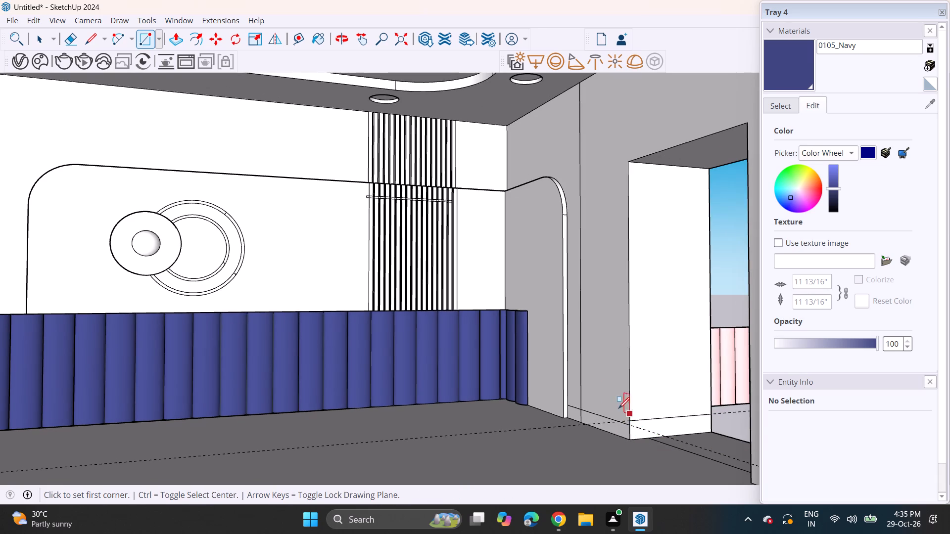
Erase the guide running across the floor from the door opening's side face.
scroll(610, 403, down, 4)
click(75, 36)
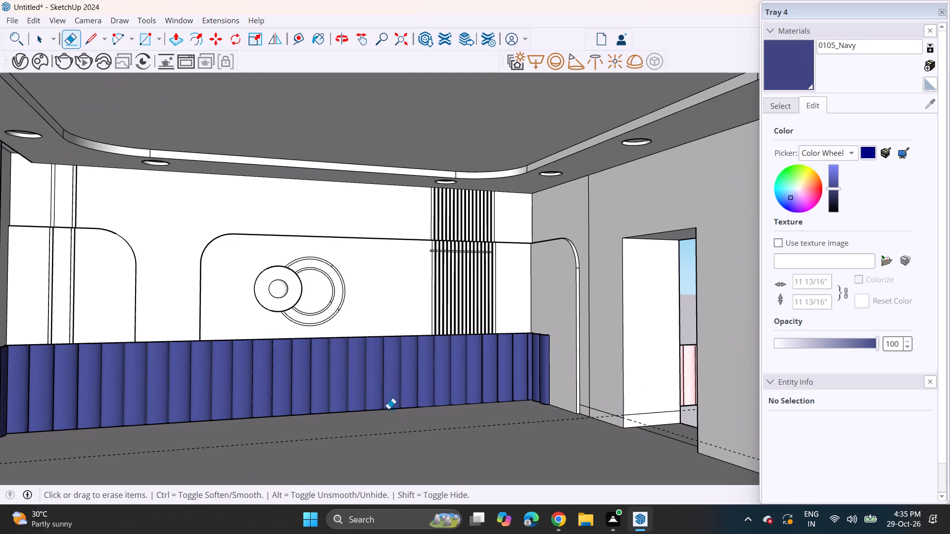
drag(402, 429, 413, 447)
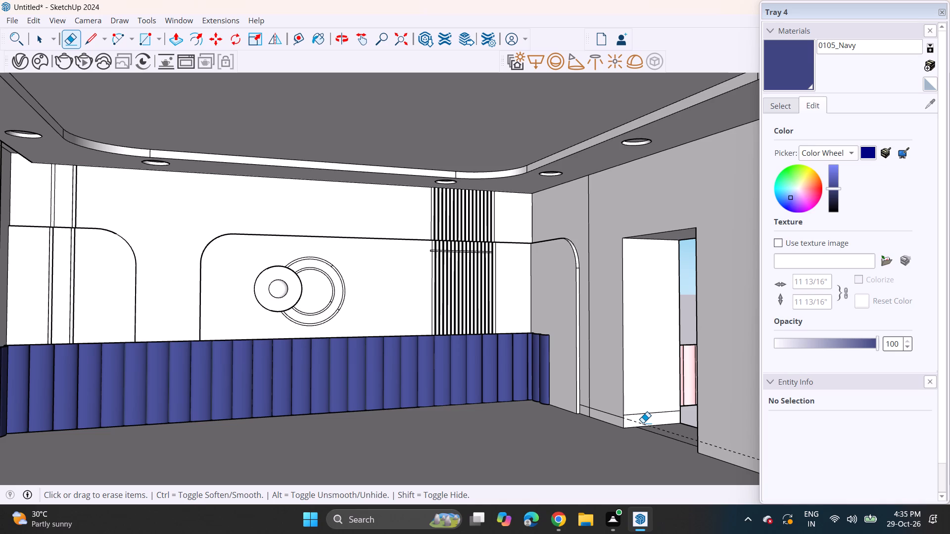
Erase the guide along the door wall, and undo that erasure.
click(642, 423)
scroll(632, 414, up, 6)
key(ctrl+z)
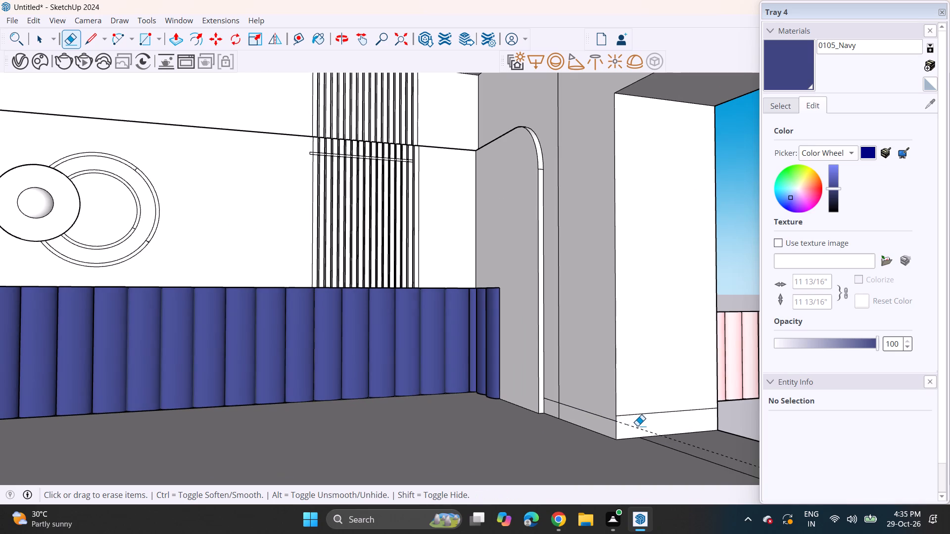
Redraw the door side face's skirting rectangle level with the wall skirting's top corner, and erase the old line above it.
scroll(637, 426, up, 2)
click(141, 44)
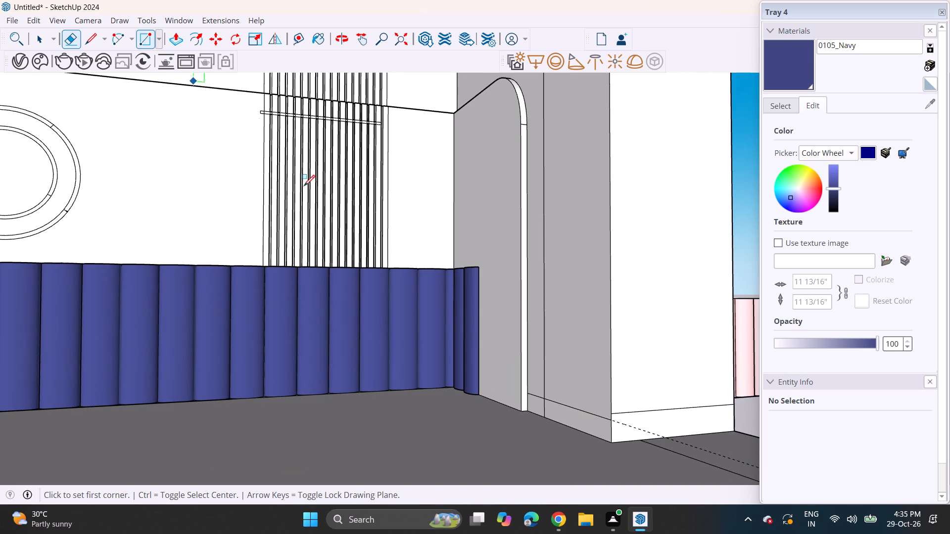
click(613, 422)
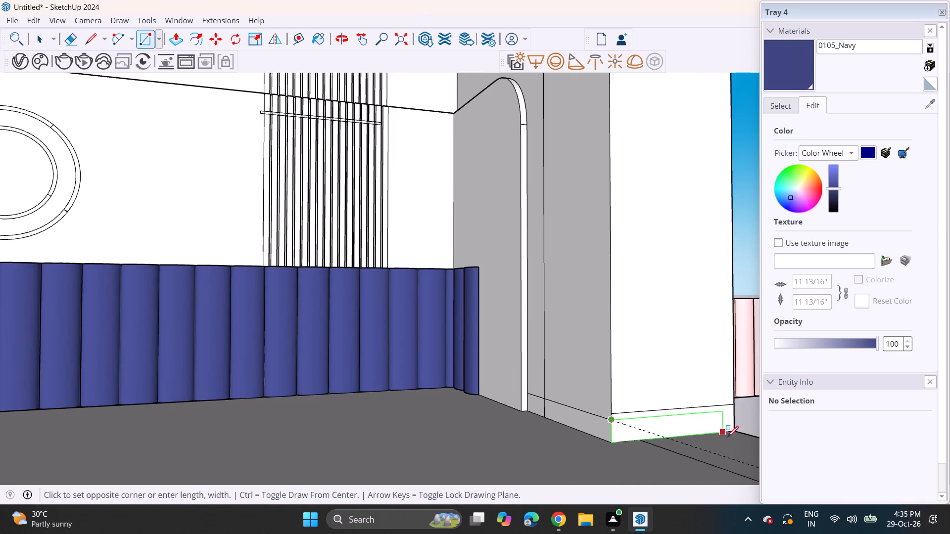
click(735, 430)
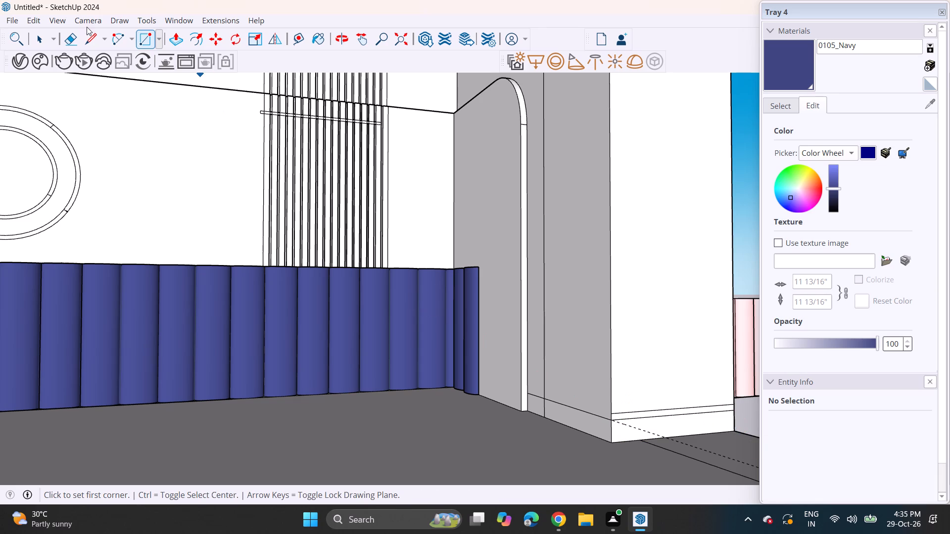
click(71, 38)
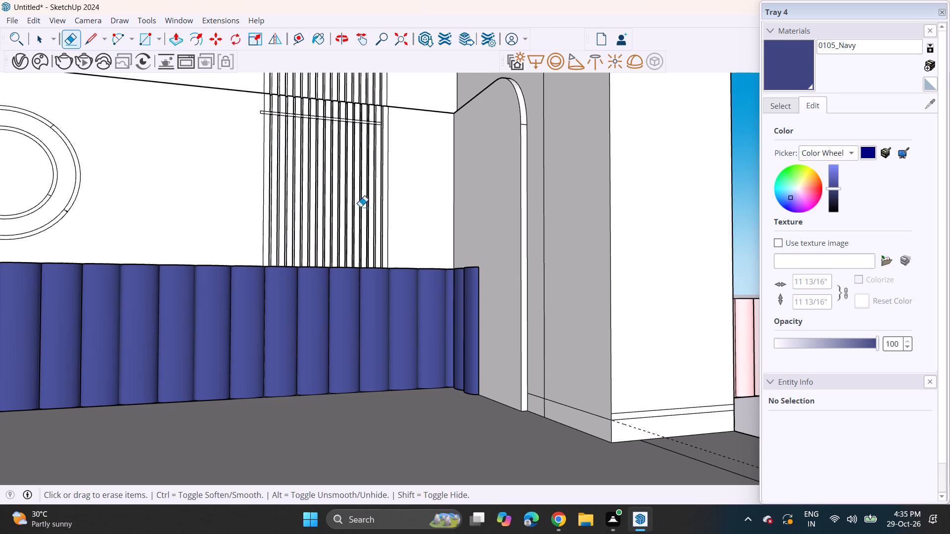
click(632, 411)
Erase the remaining guide along the base of the door wall.
scroll(586, 395, down, 2)
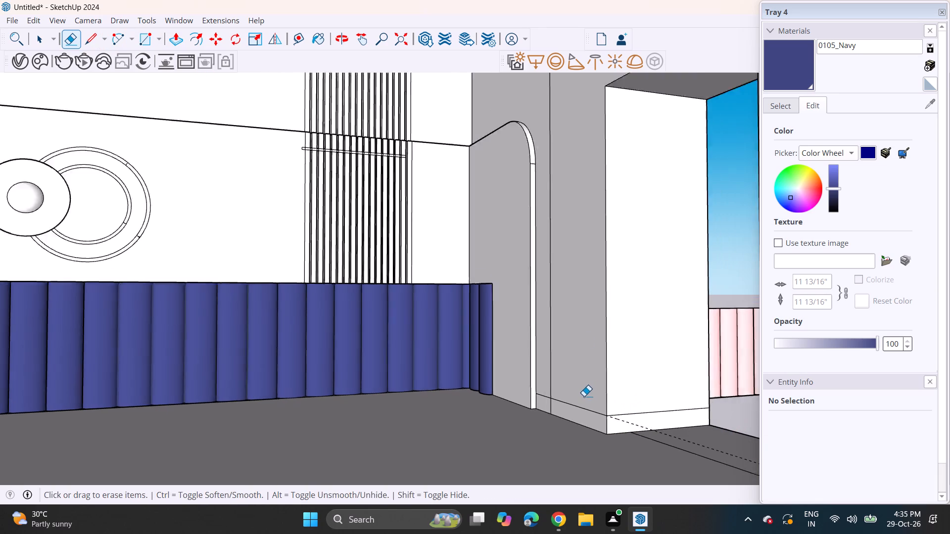
scroll(584, 396, down, 2)
click(681, 437)
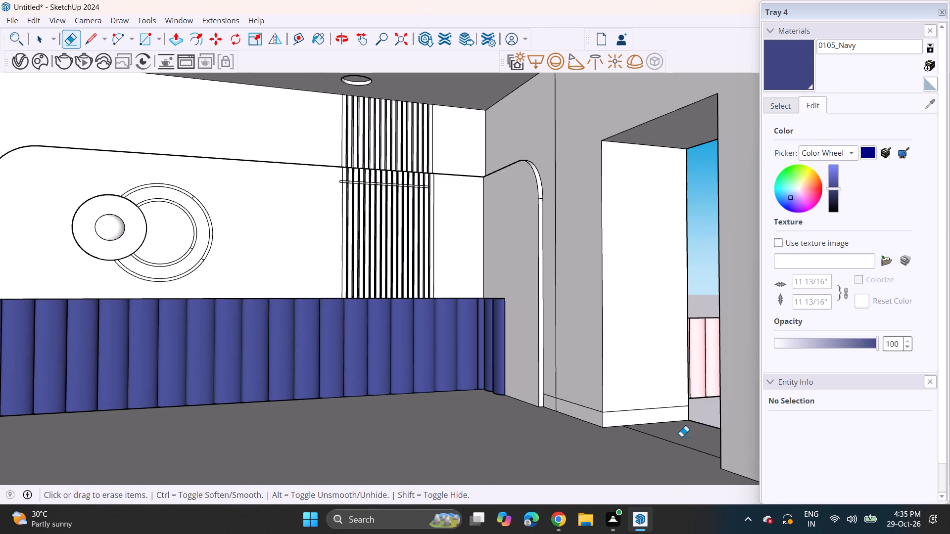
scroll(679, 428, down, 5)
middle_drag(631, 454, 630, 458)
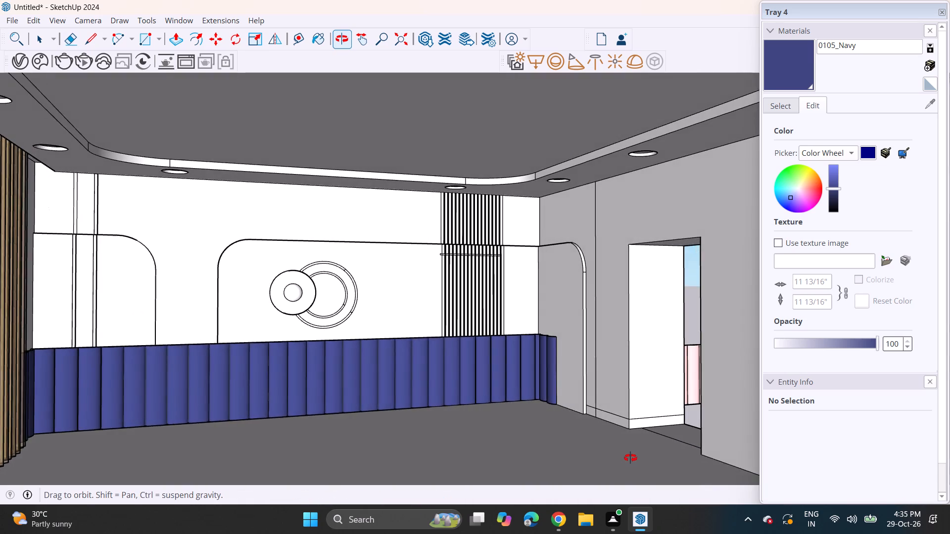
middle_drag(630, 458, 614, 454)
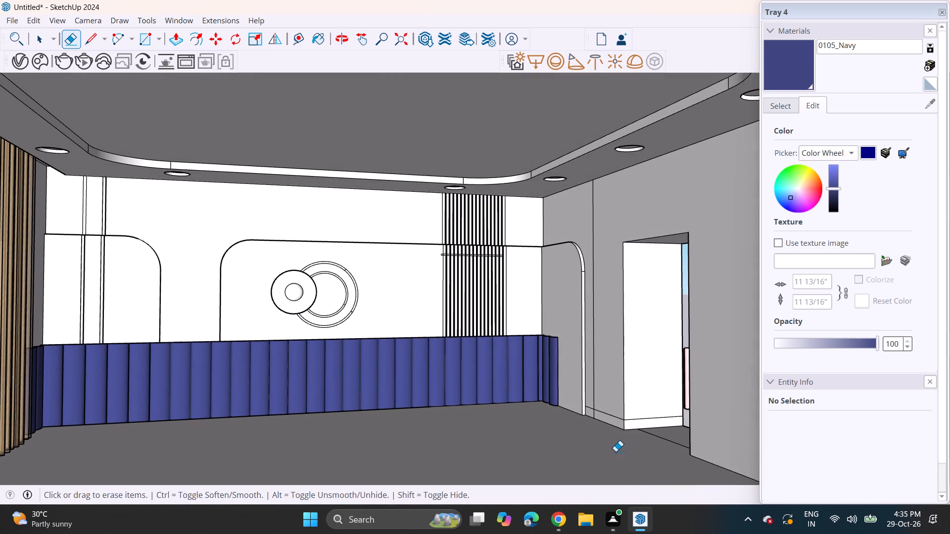
Extrude the door wall's skirting face outward with Push/Pull, repeating the distance on the short adjoining segment and the door opening's side face.
click(185, 44)
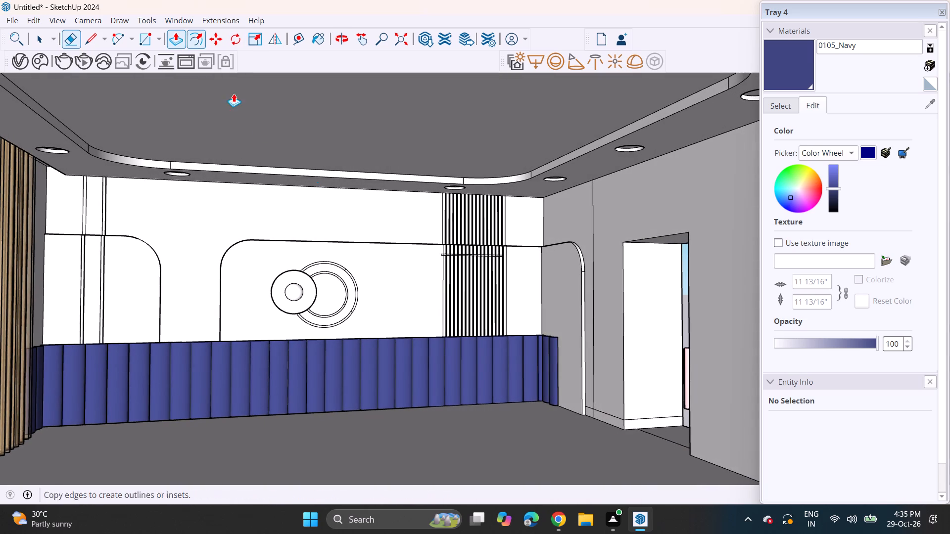
scroll(665, 440, up, 2)
click(602, 420)
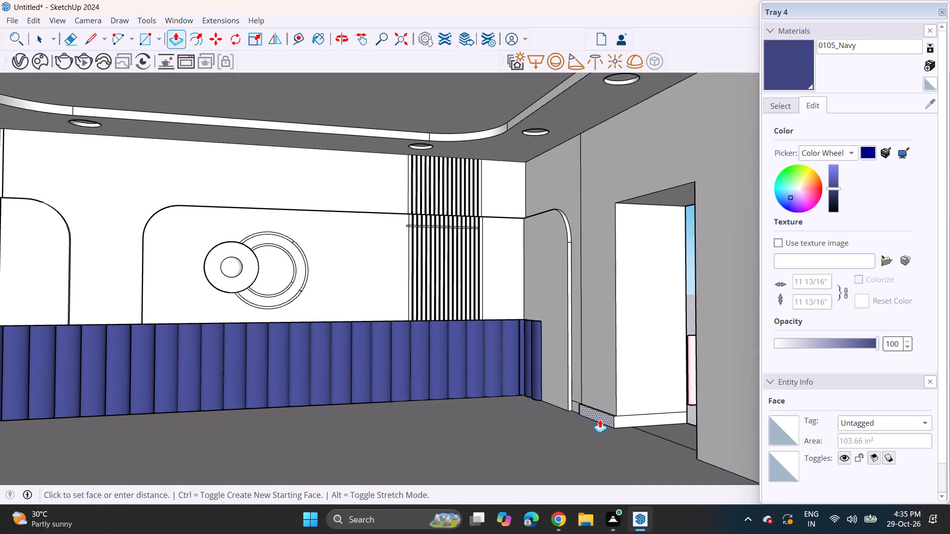
click(600, 419)
double_click(577, 408)
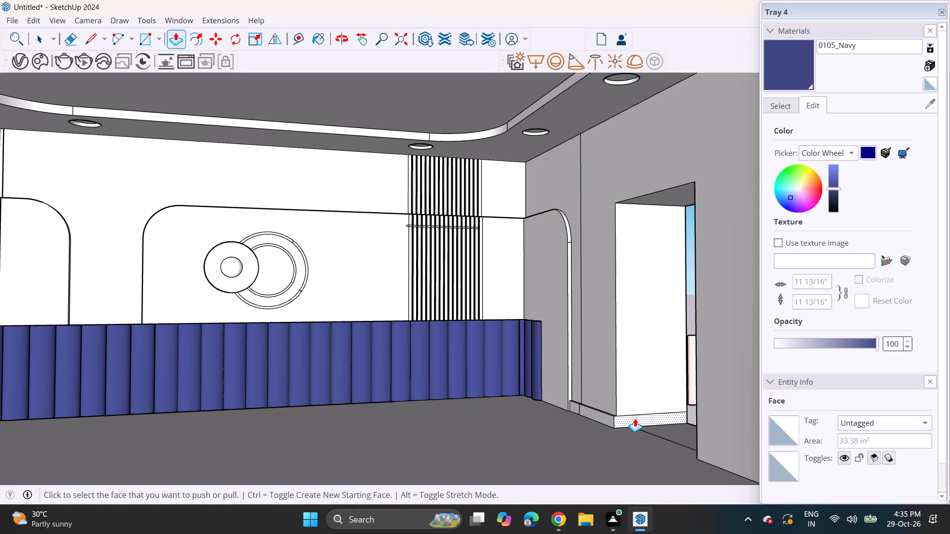
double_click(636, 418)
scroll(582, 401, up, 1)
scroll(582, 401, down, 1)
scroll(582, 401, up, 13)
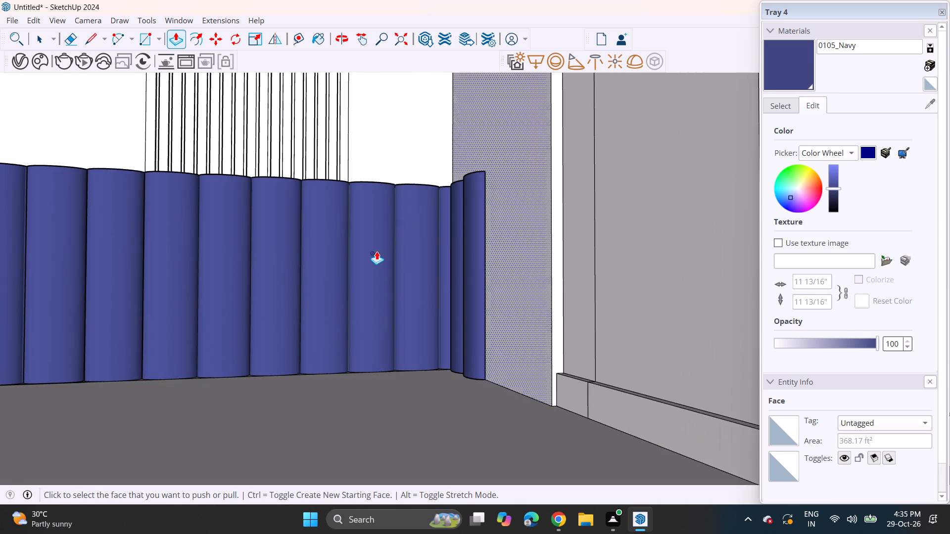
Erase the vertical seam dividing the extruded skirting's front face near the arch panel.
click(65, 41)
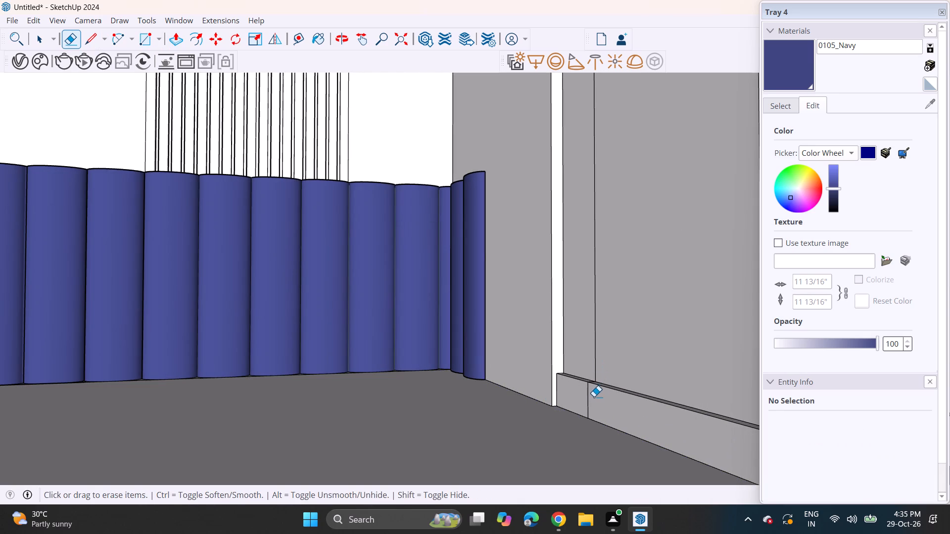
click(591, 398)
drag(582, 397, 594, 402)
scroll(594, 396, down, 11)
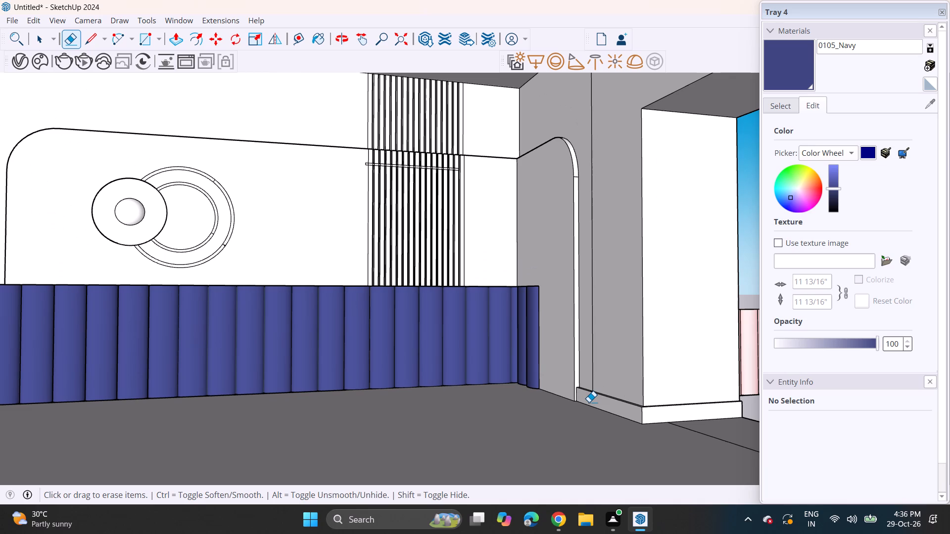
Push/Pull the door wall's upper face by a slight amount and repeat it on the back wall's upper faces beside the slats.
scroll(589, 402, down, 3)
shift+middle_drag(570, 411, 626, 411)
middle_drag(617, 409, 552, 409)
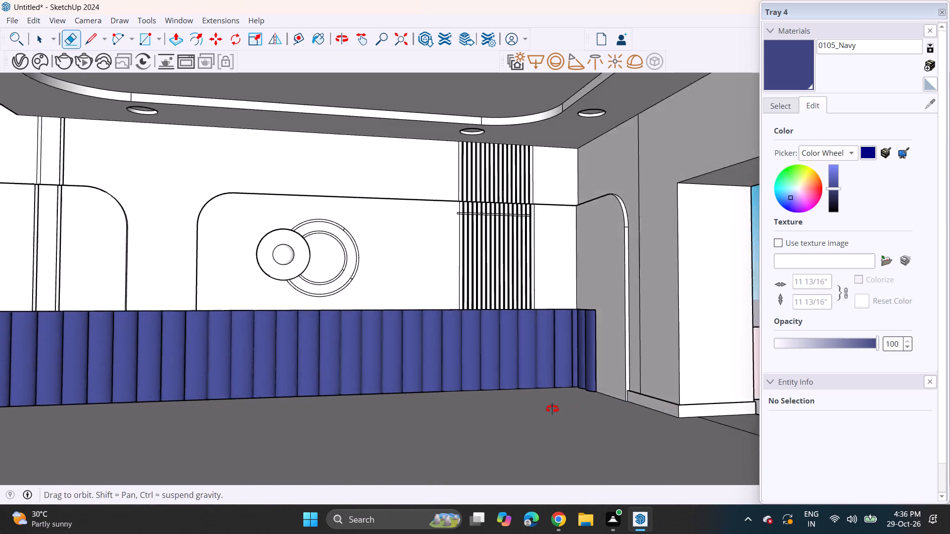
middle_drag(552, 409, 550, 409)
scroll(532, 404, down, 4)
shift+middle_drag(512, 412, 589, 414)
middle_drag(592, 416, 605, 410)
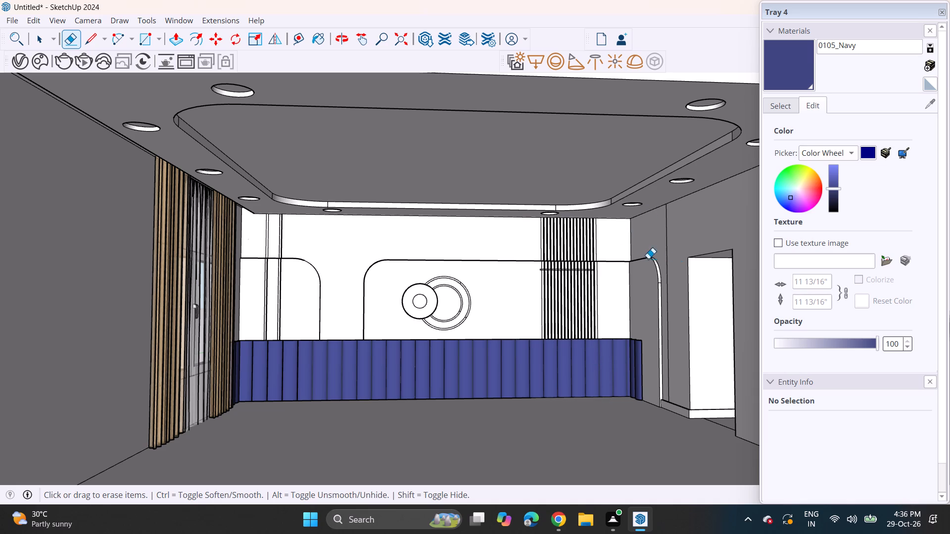
click(180, 40)
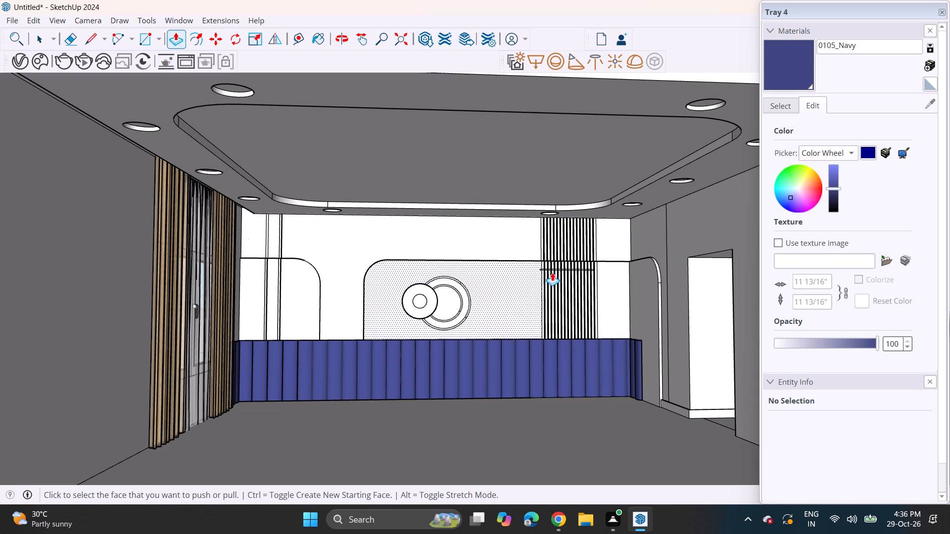
scroll(574, 272, up, 4)
click(677, 200)
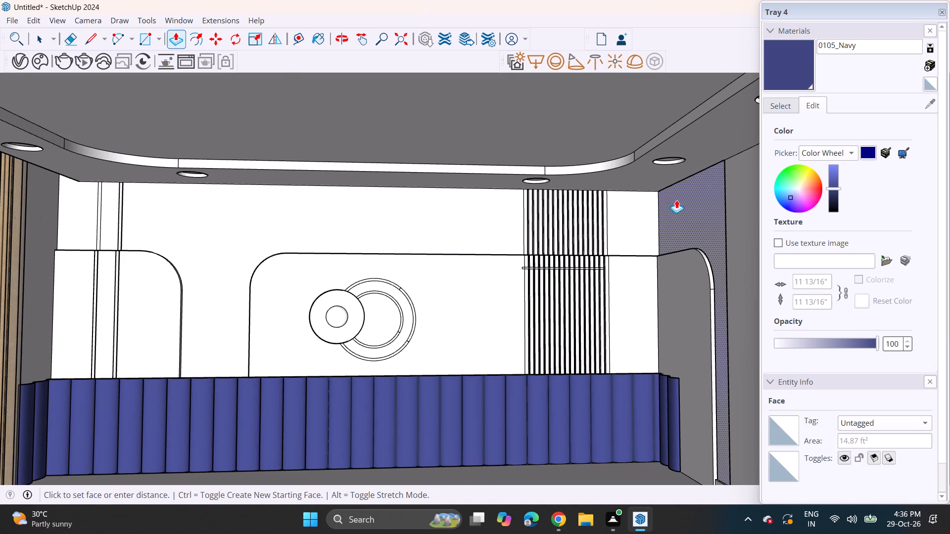
click(676, 200)
double_click(647, 218)
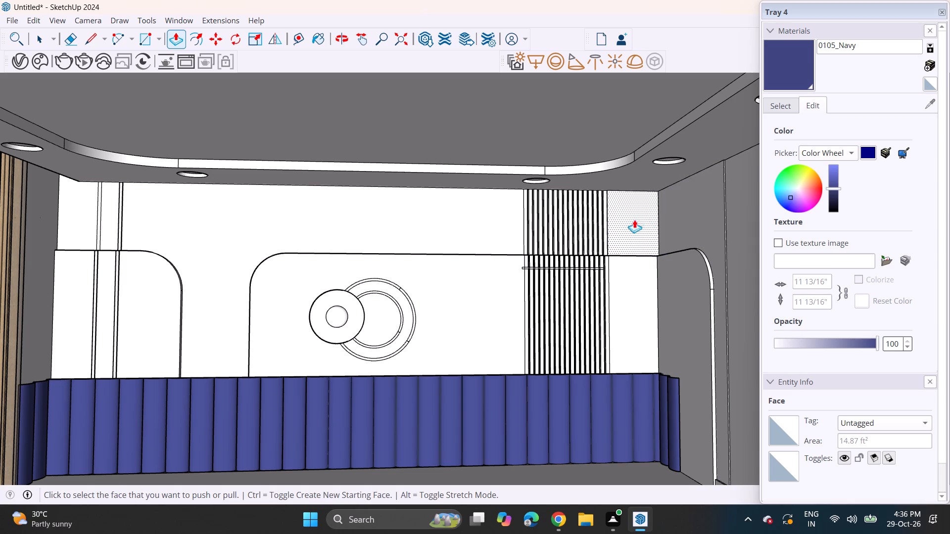
double_click(479, 219)
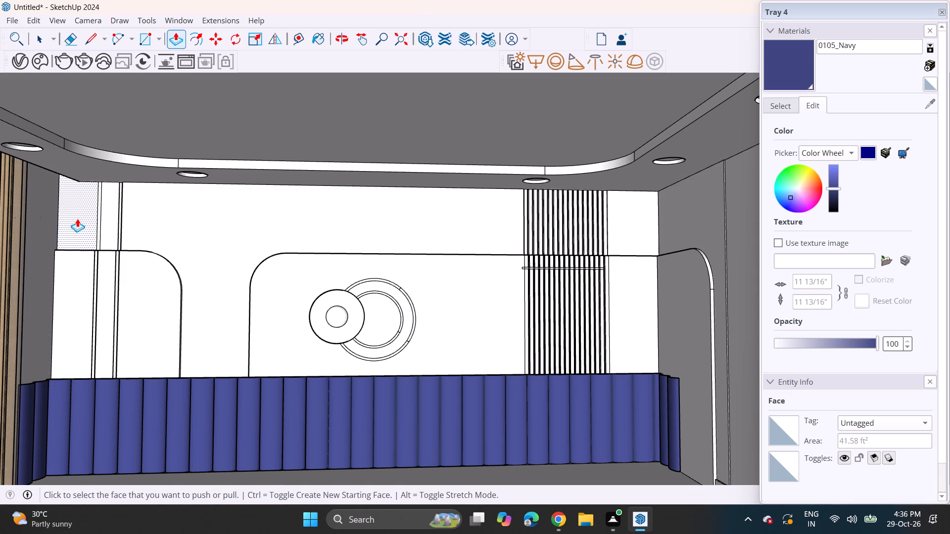
Push/Pull the upper face at the curtain-side corner level with the central upper wall face, and repeat on the strip between the grooves.
double_click(77, 219)
key(Escape)
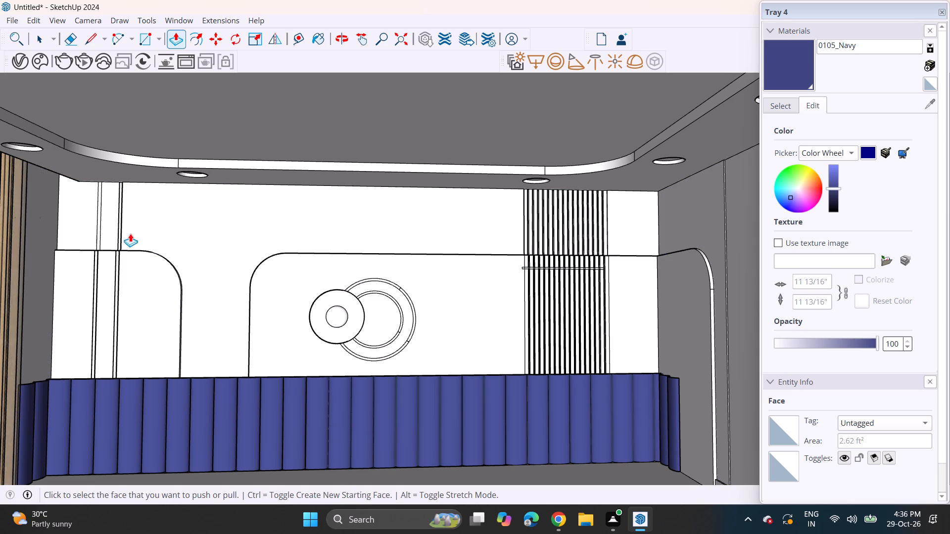
click(81, 223)
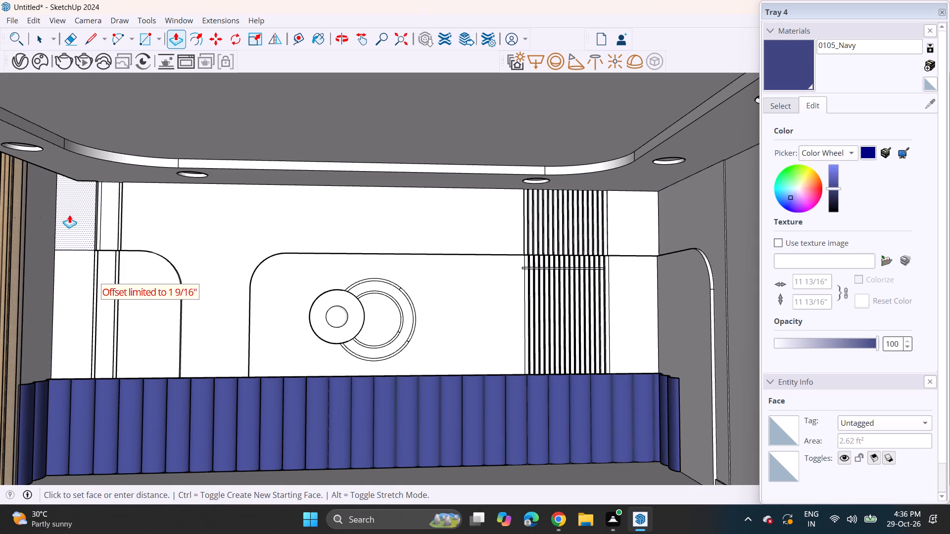
scroll(73, 233, up, 11)
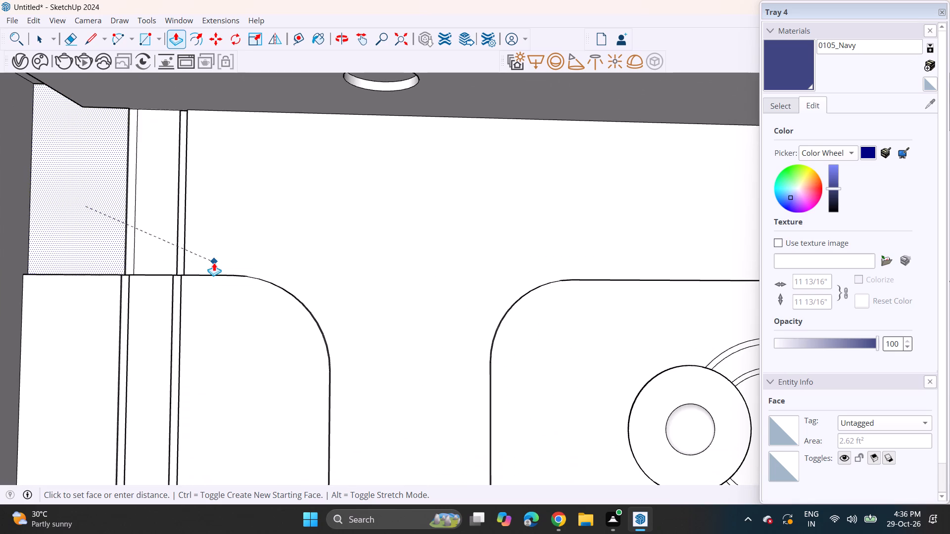
click(214, 263)
double_click(165, 238)
Import the model file 1 (1), the one with the bedroom furniture thumbnail, from the Downloads folder.
scroll(193, 265, down, 3)
scroll(193, 265, up, 1)
scroll(193, 266, down, 3)
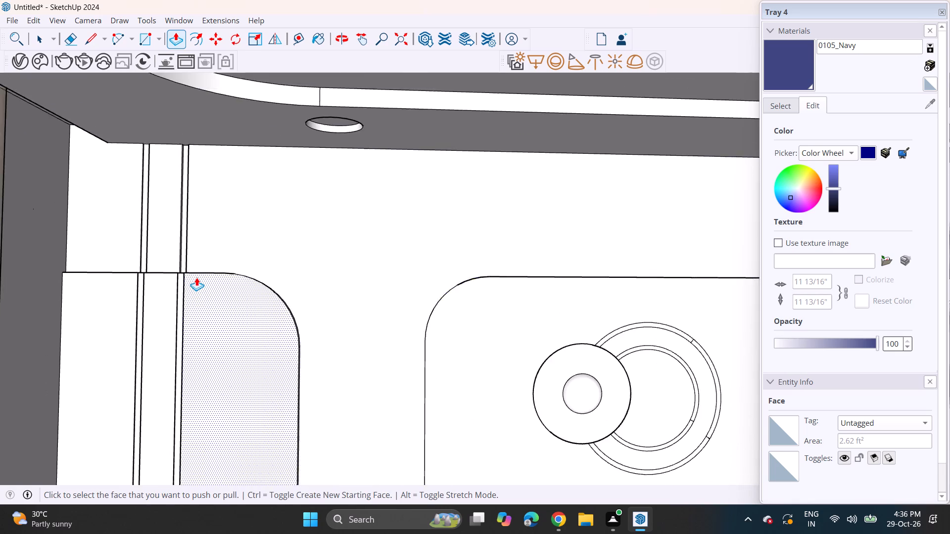
scroll(196, 277, down, 2)
shift+middle_drag(292, 362, 216, 313)
scroll(204, 302, down, 6)
middle_drag(302, 353, 354, 318)
middle_drag(354, 318, 347, 324)
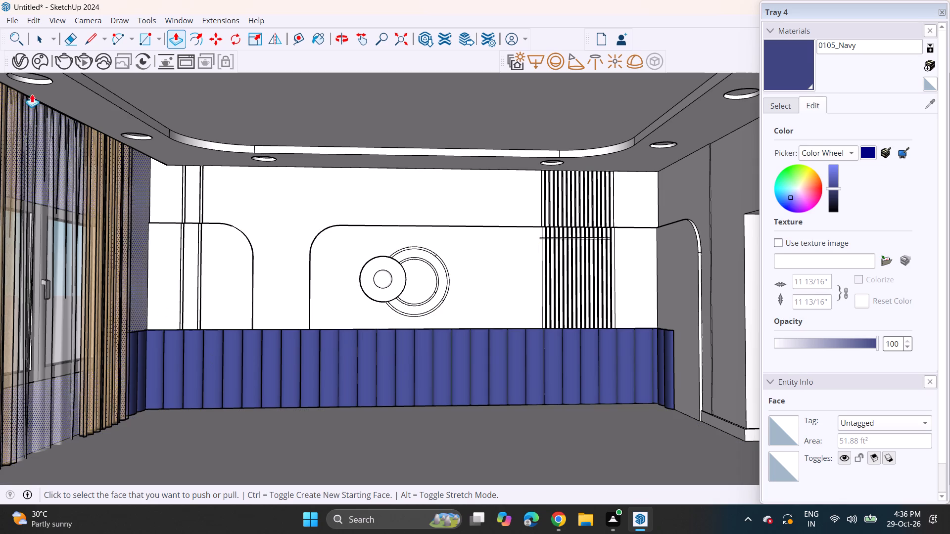
click(15, 20)
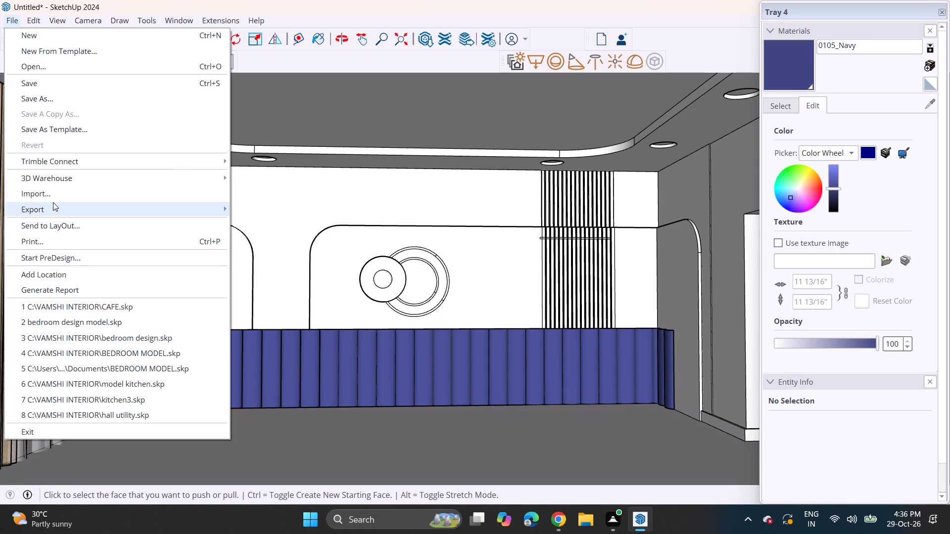
click(60, 190)
scroll(285, 204, down, 6)
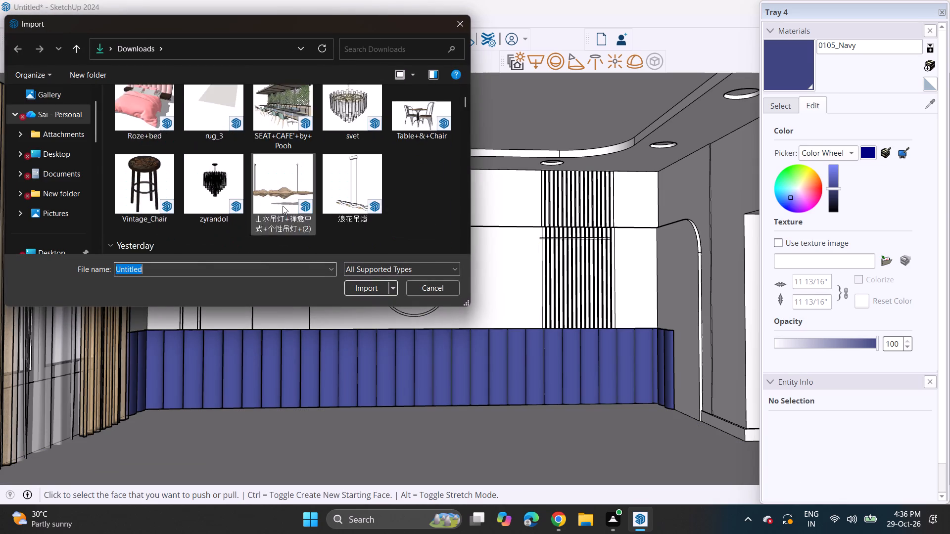
scroll(283, 206, down, 10)
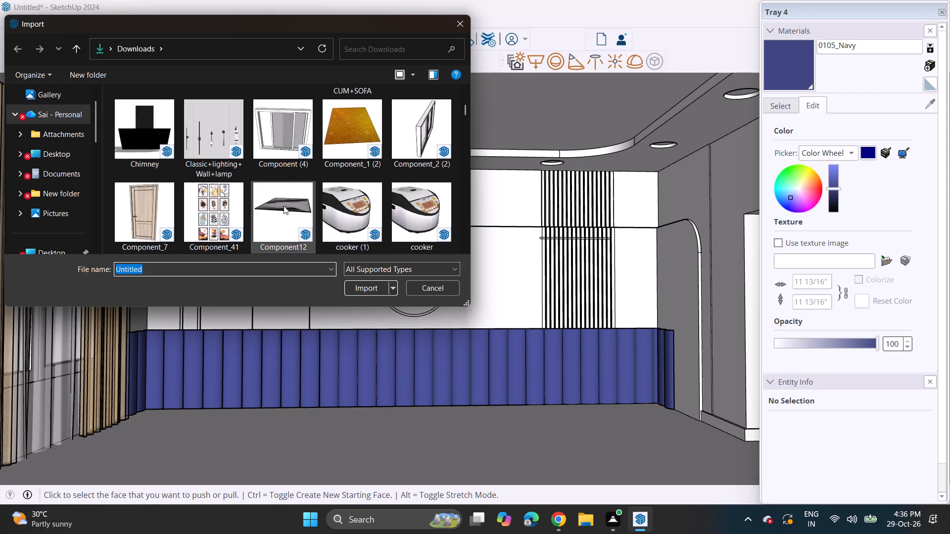
scroll(284, 206, down, 2)
scroll(284, 206, up, 2)
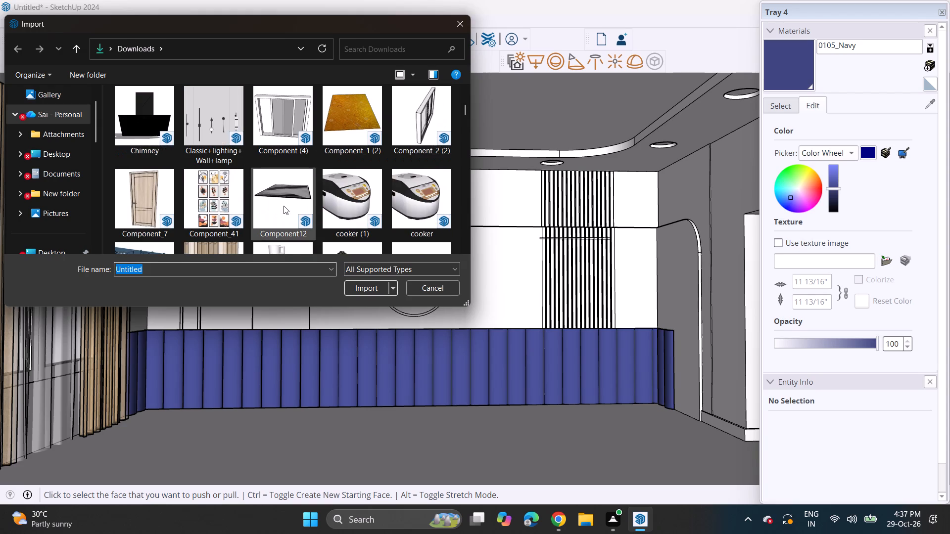
scroll(284, 206, down, 7)
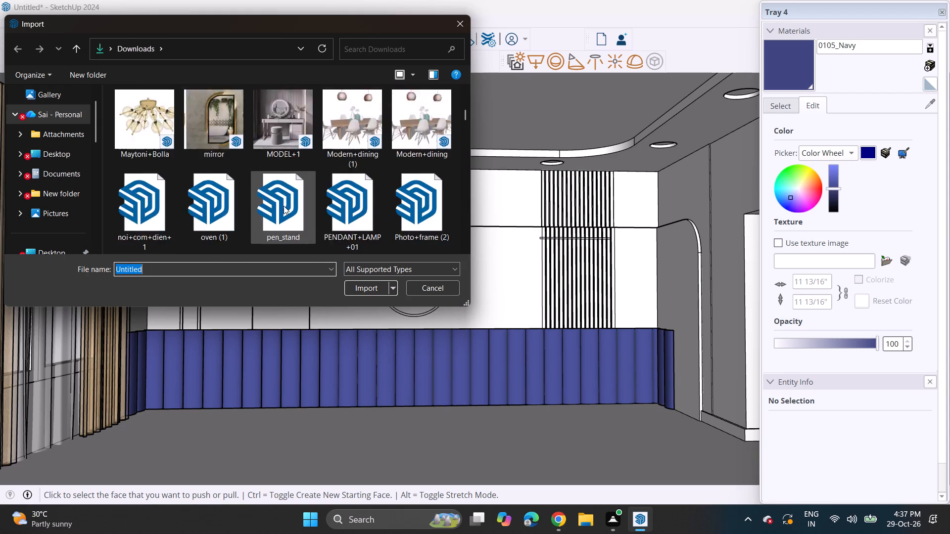
scroll(284, 206, down, 6)
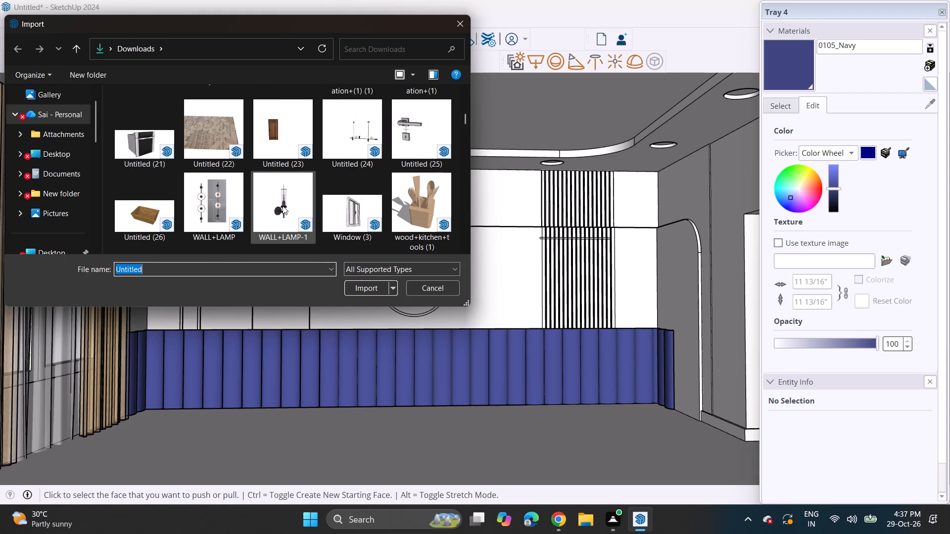
scroll(283, 206, down, 3)
scroll(281, 207, up, 2)
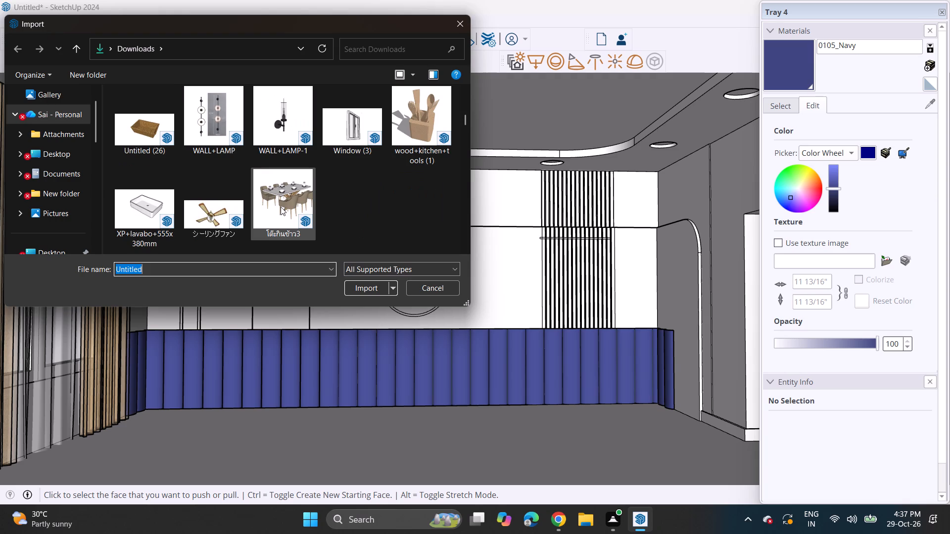
scroll(281, 207, up, 3)
scroll(281, 207, down, 2)
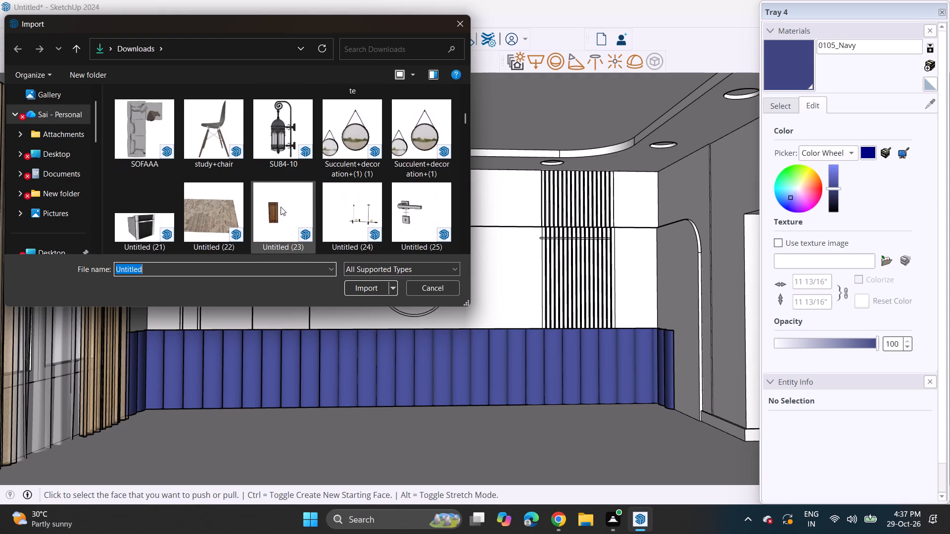
scroll(281, 207, down, 2)
scroll(281, 207, up, 3)
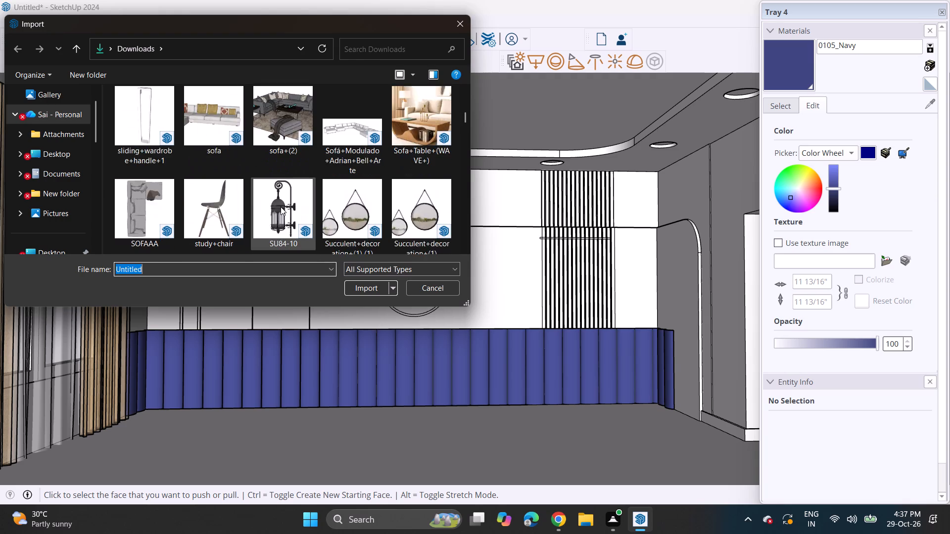
scroll(281, 207, up, 4)
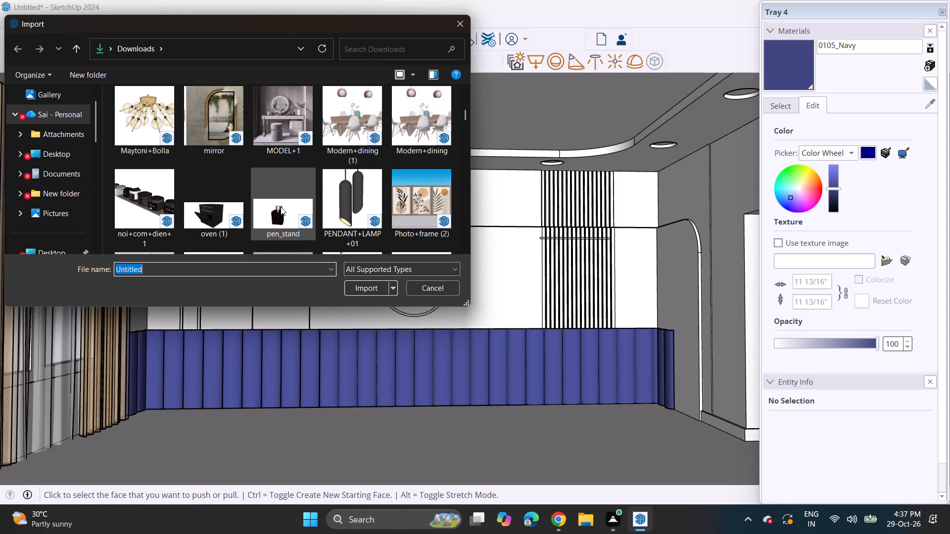
scroll(281, 207, up, 1)
scroll(281, 207, down, 3)
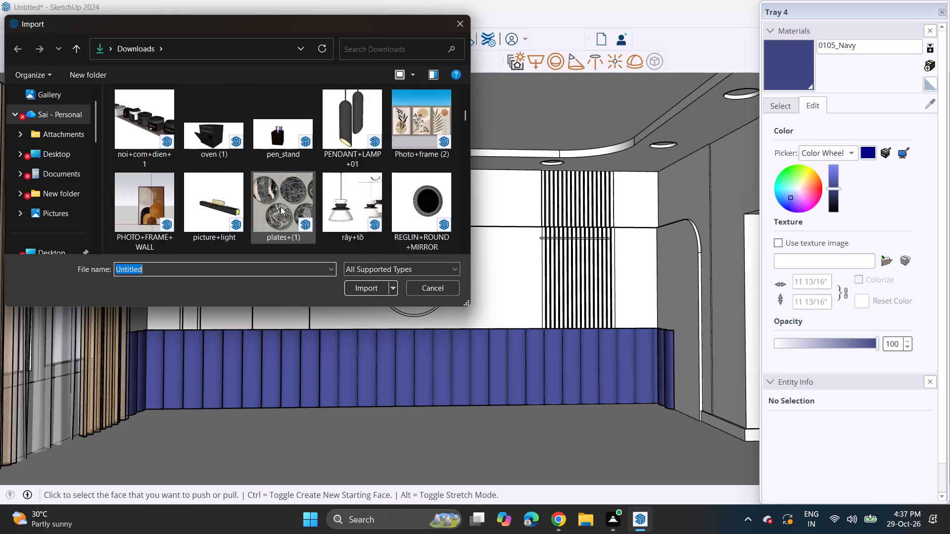
scroll(281, 207, down, 10)
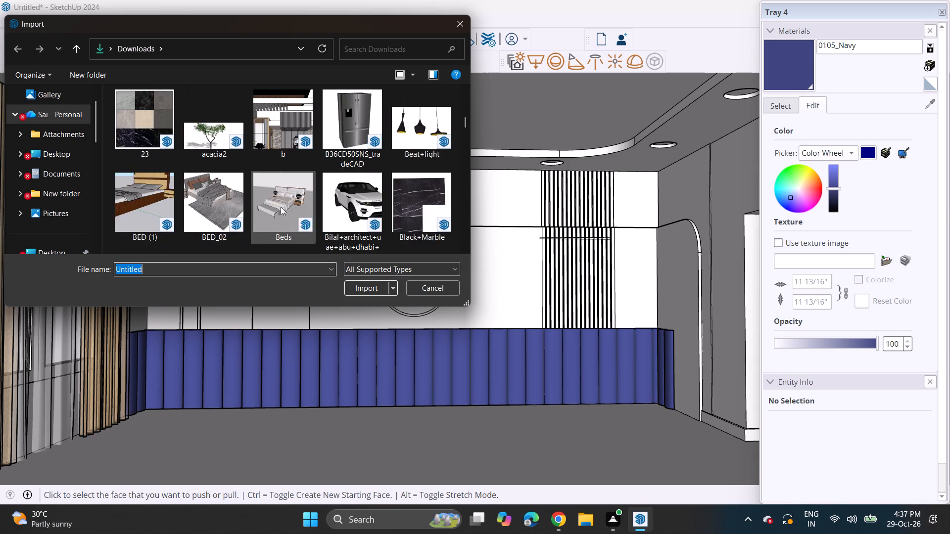
scroll(281, 207, down, 8)
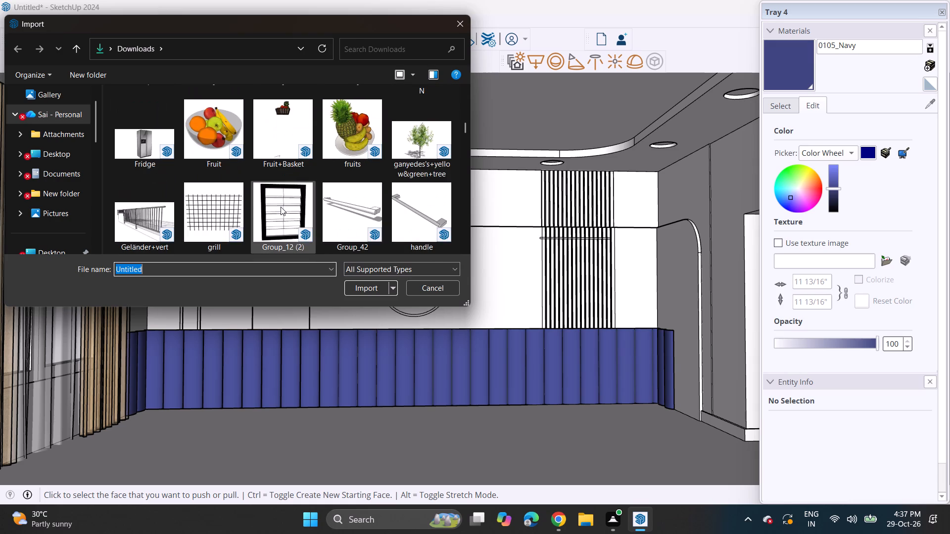
scroll(281, 207, down, 9)
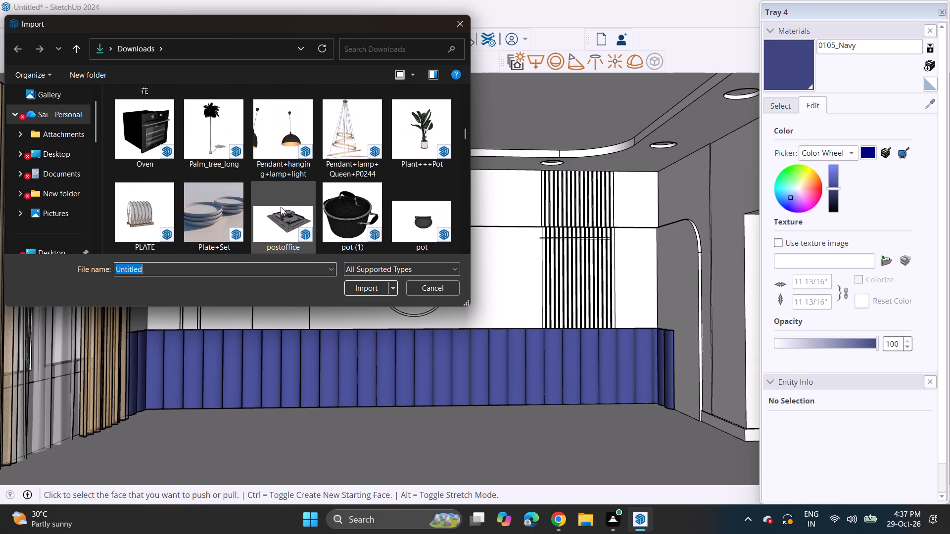
scroll(281, 207, down, 2)
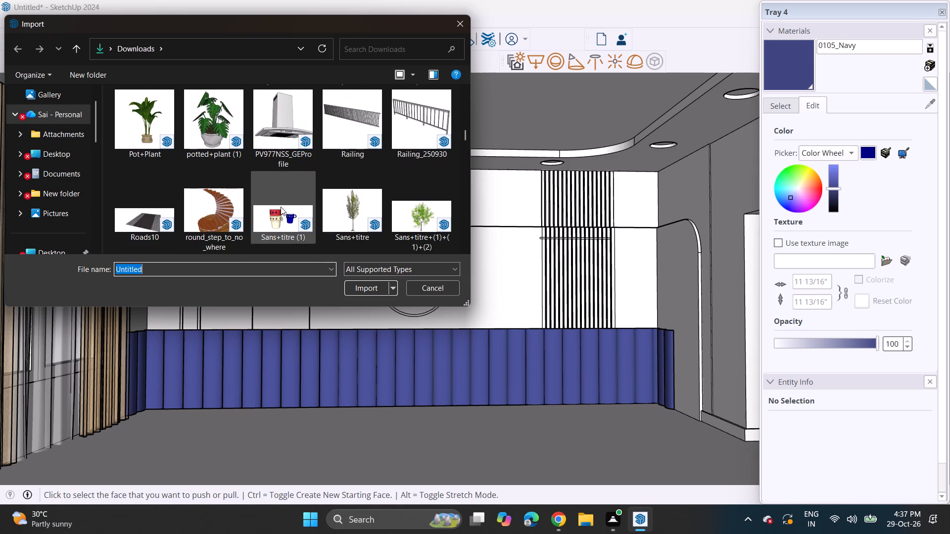
scroll(281, 207, down, 2)
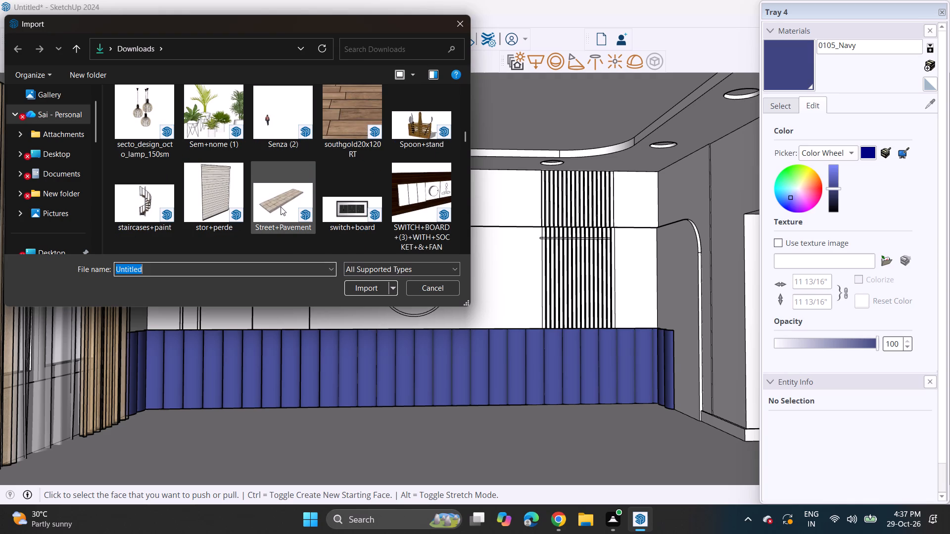
scroll(281, 207, down, 4)
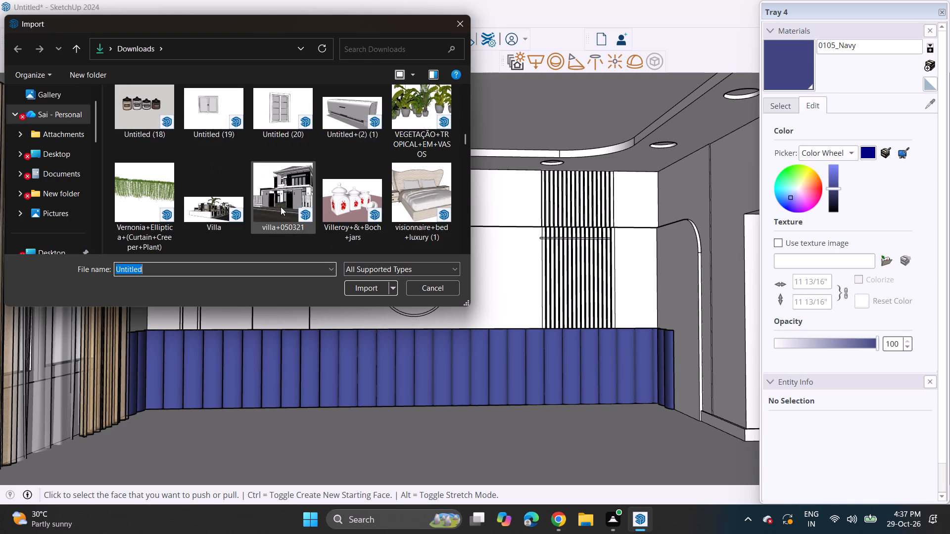
scroll(281, 207, down, 3)
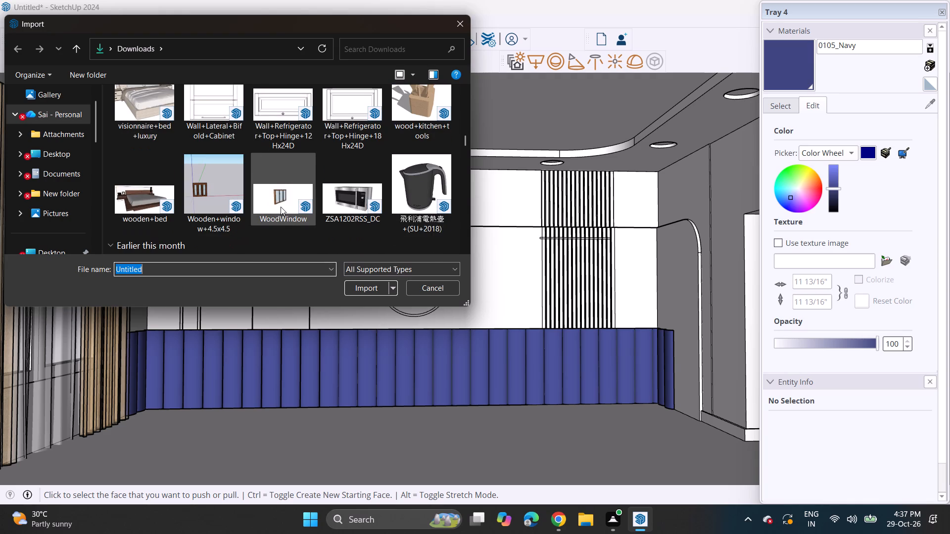
scroll(281, 207, down, 11)
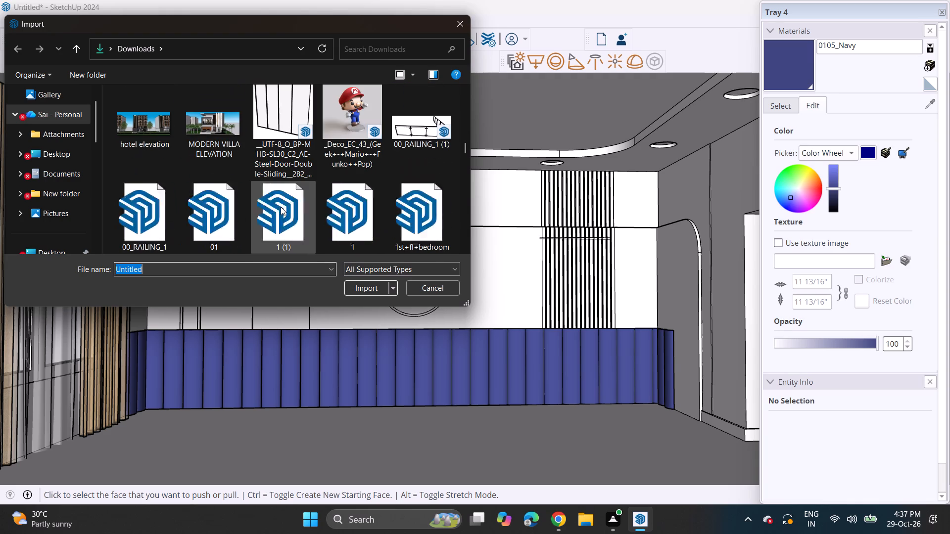
scroll(281, 207, up, 1)
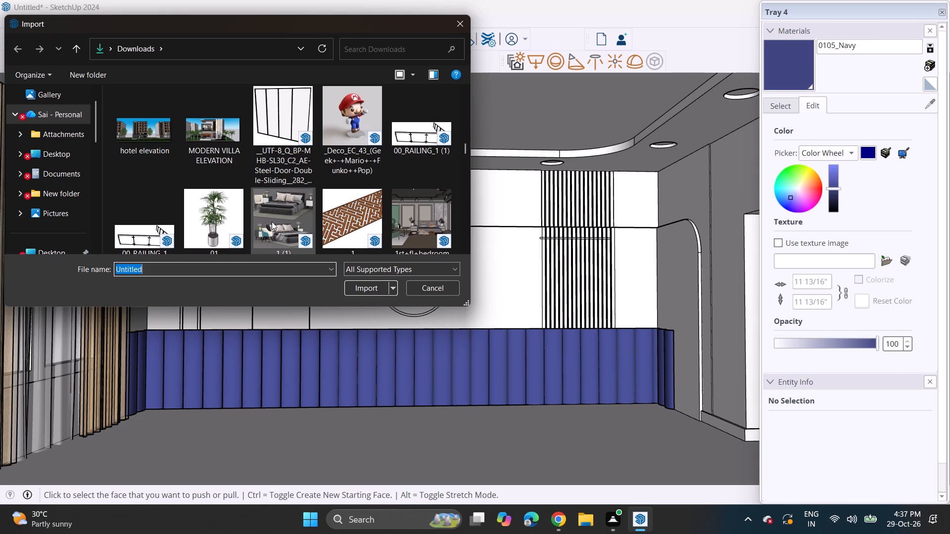
click(279, 216)
click(372, 292)
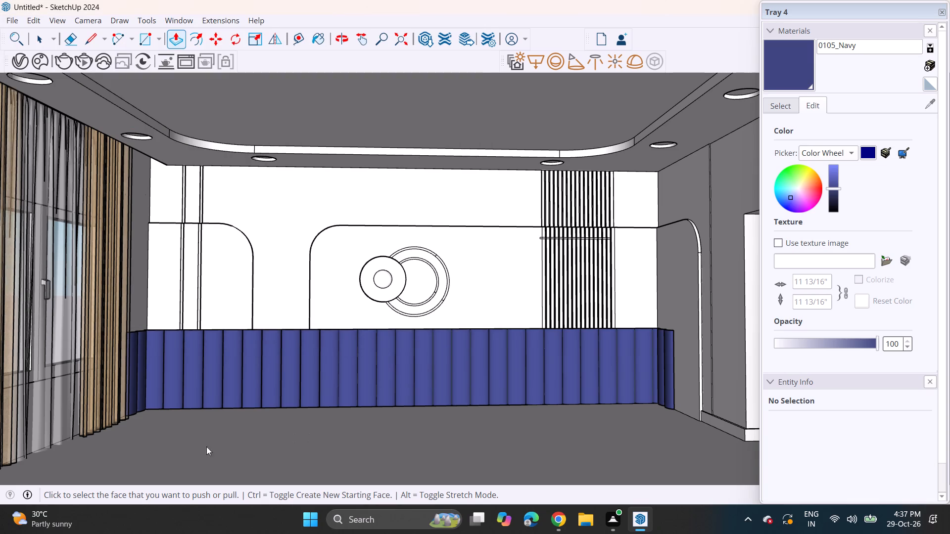
scroll(211, 405, down, 1)
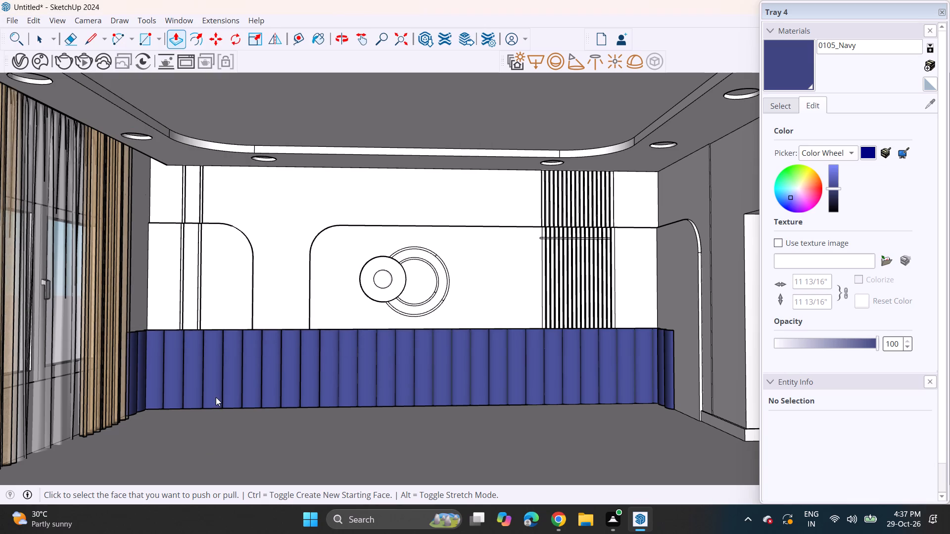
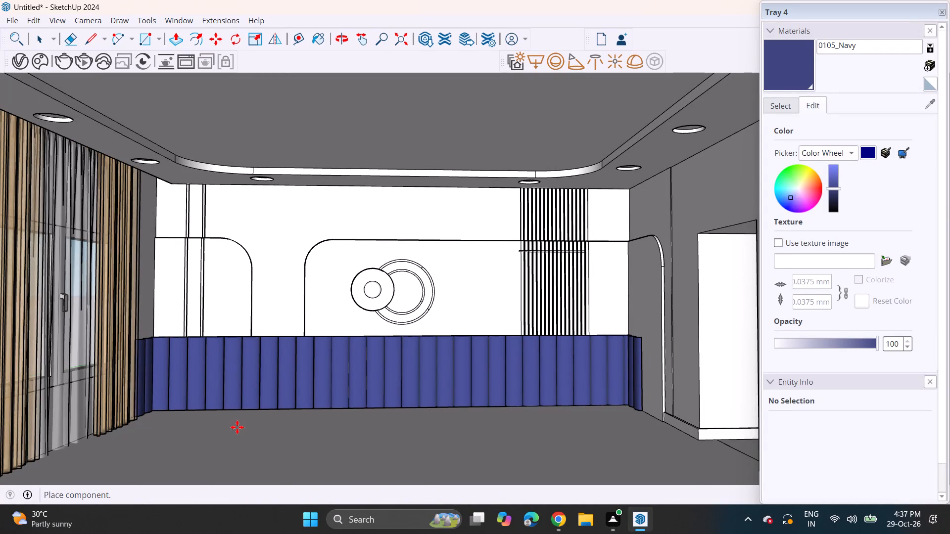
Place the imported bedroom furniture component on the ground outside the room, beyond the loose curtains.
scroll(243, 447, down, 7)
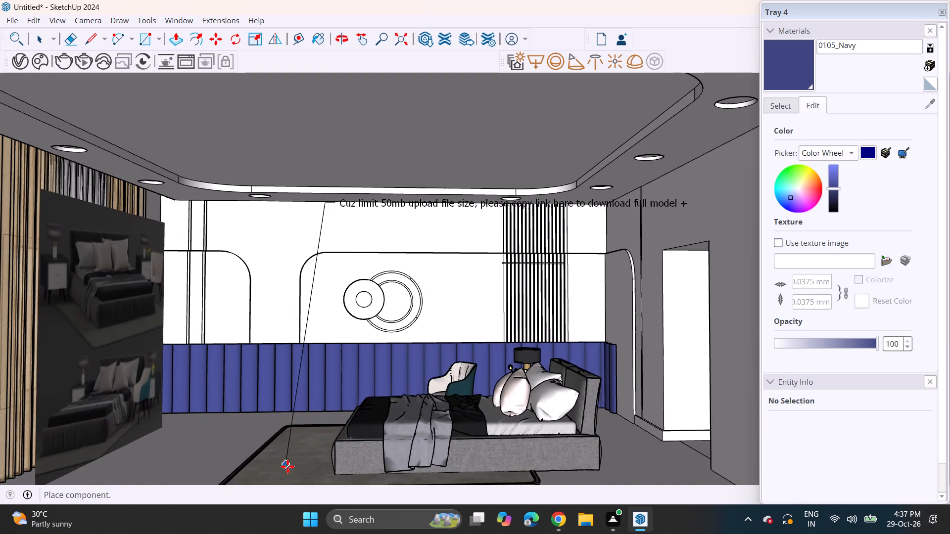
scroll(301, 455, down, 10)
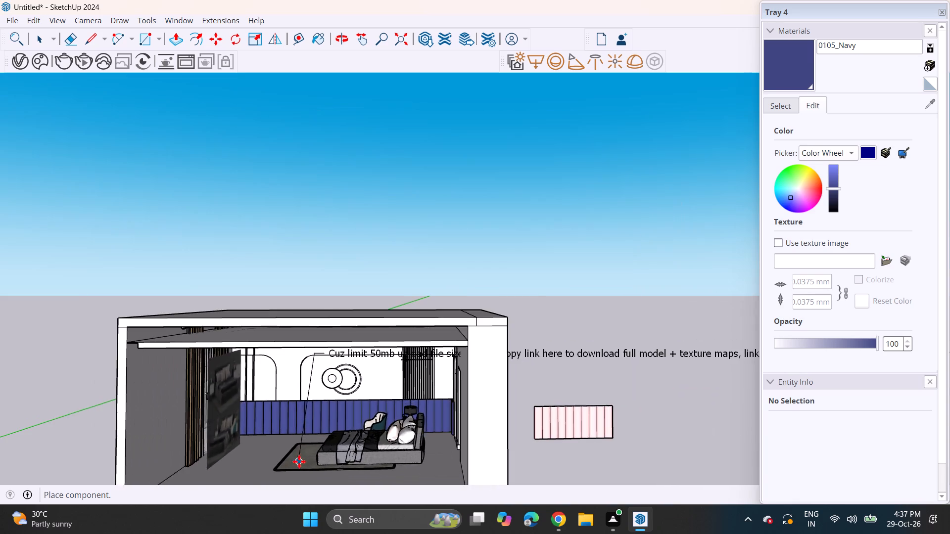
scroll(300, 458, down, 4)
shift+middle_drag(286, 452, 172, 353)
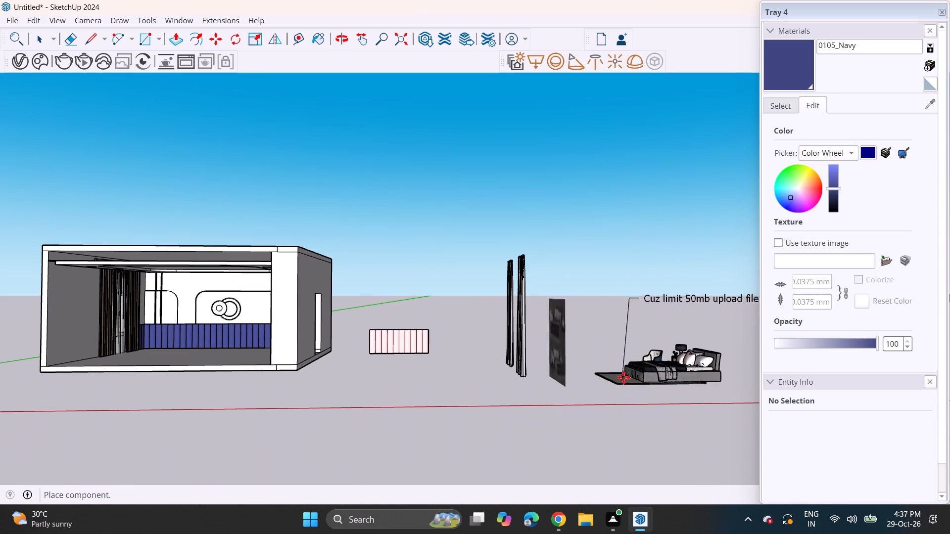
click(630, 367)
Explode the imported bedroom furniture component.
middle_drag(626, 347, 786, 386)
scroll(676, 358, up, 6)
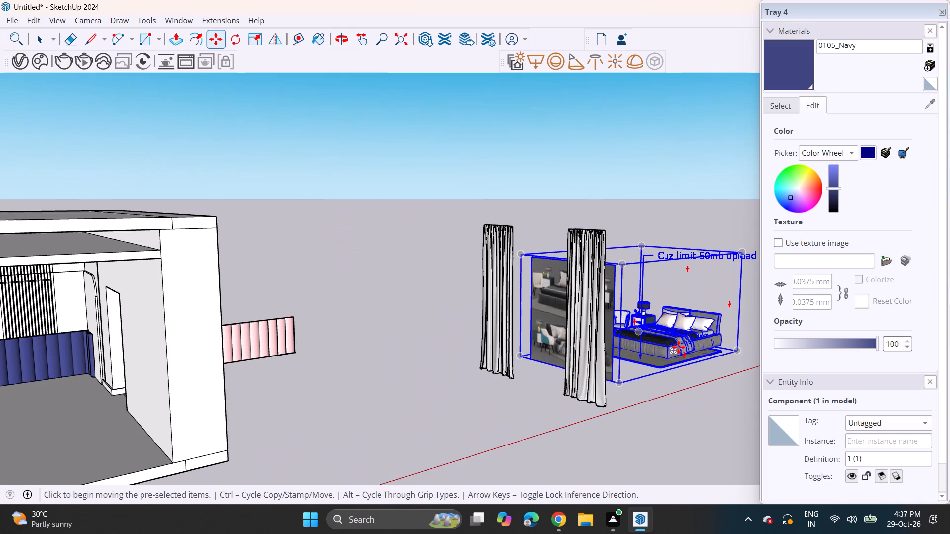
scroll(678, 347, up, 2)
scroll(678, 345, down, 1)
scroll(678, 342, up, 2)
scroll(678, 332, down, 2)
scroll(678, 332, up, 12)
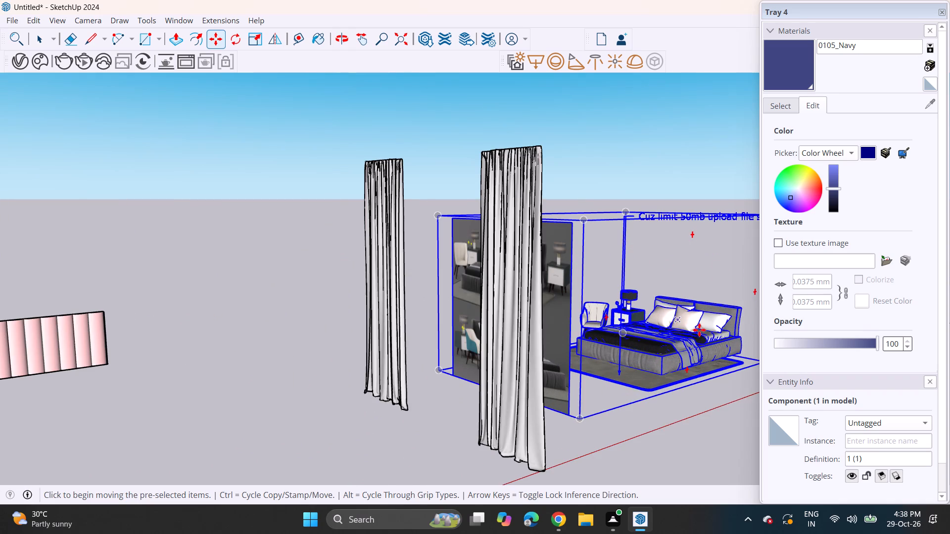
scroll(664, 343, up, 6)
scroll(655, 355, down, 1)
scroll(655, 355, up, 2)
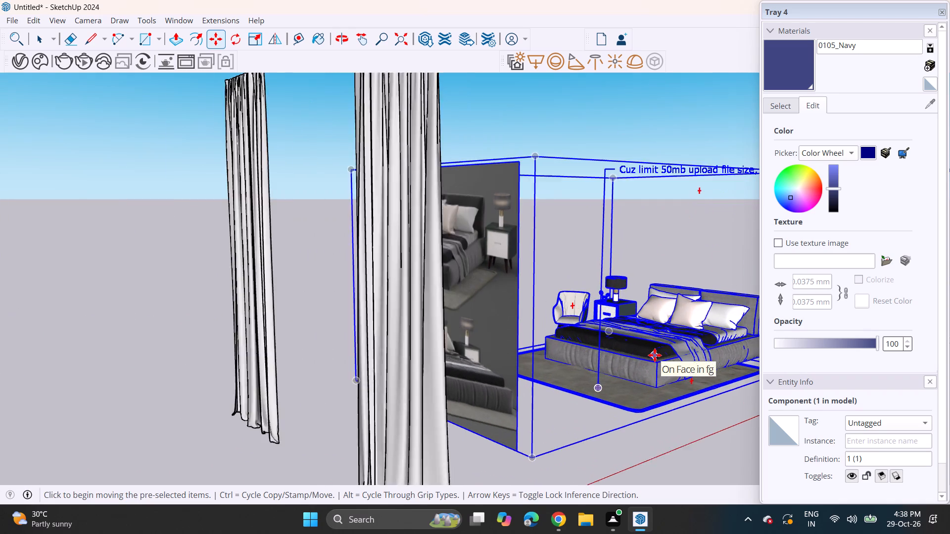
scroll(655, 355, up, 8)
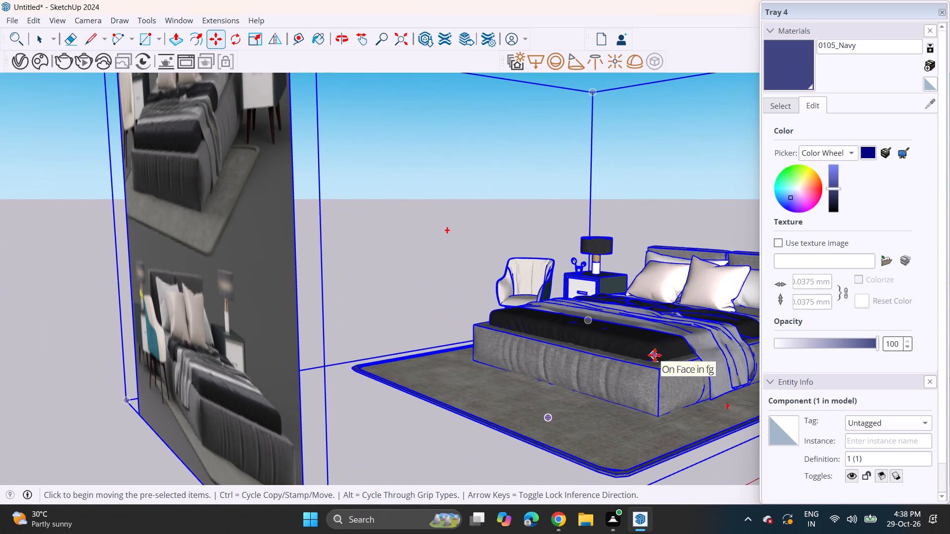
scroll(655, 355, down, 14)
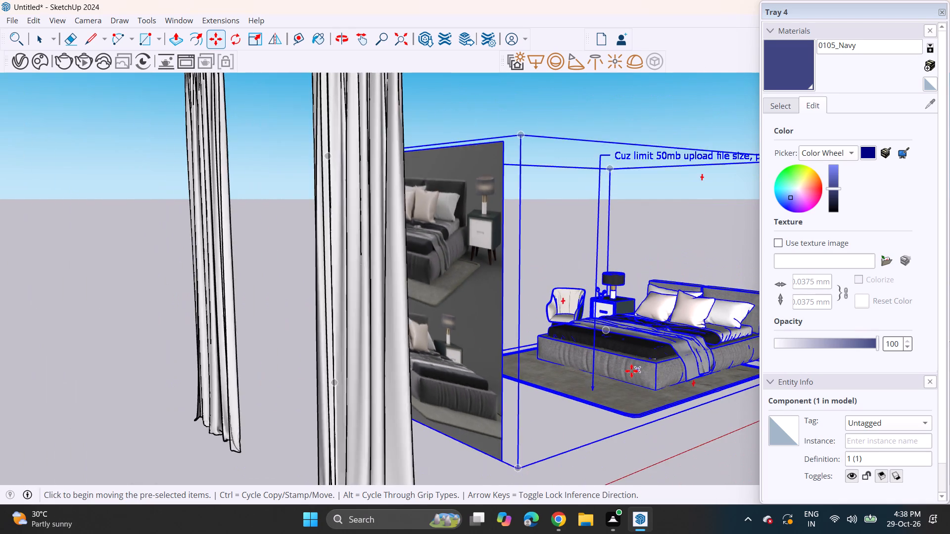
scroll(630, 370, down, 7)
middle_drag(623, 369, 584, 375)
key(space)
right_click(613, 379)
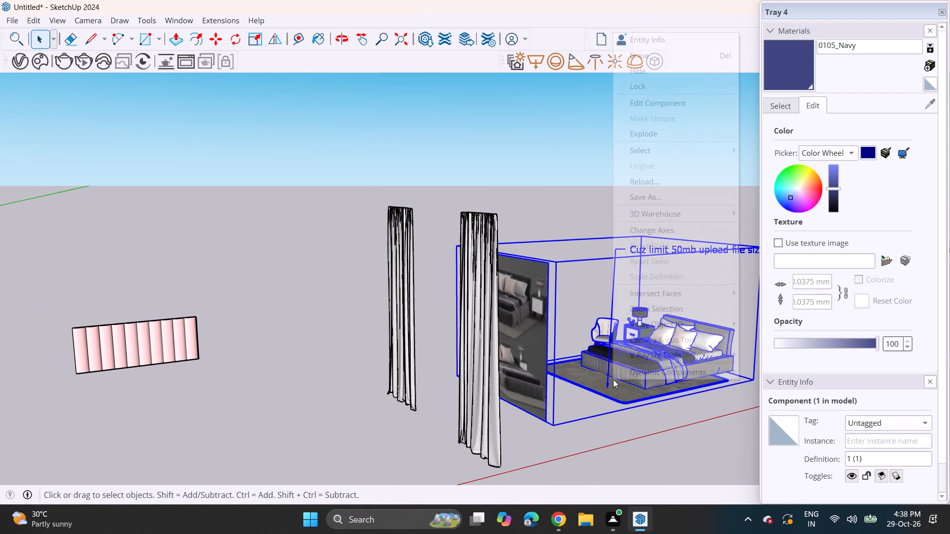
click(650, 134)
Explode the bedroom furniture's outer group and the group nested in it, so the individual pieces can be selected.
click(617, 372)
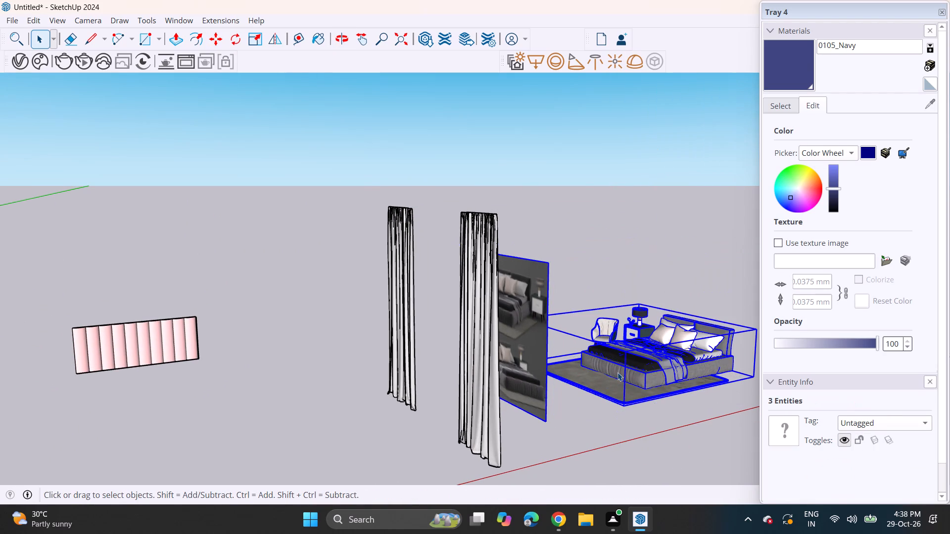
ctrl+click(609, 330)
ctrl+shift+click(609, 330)
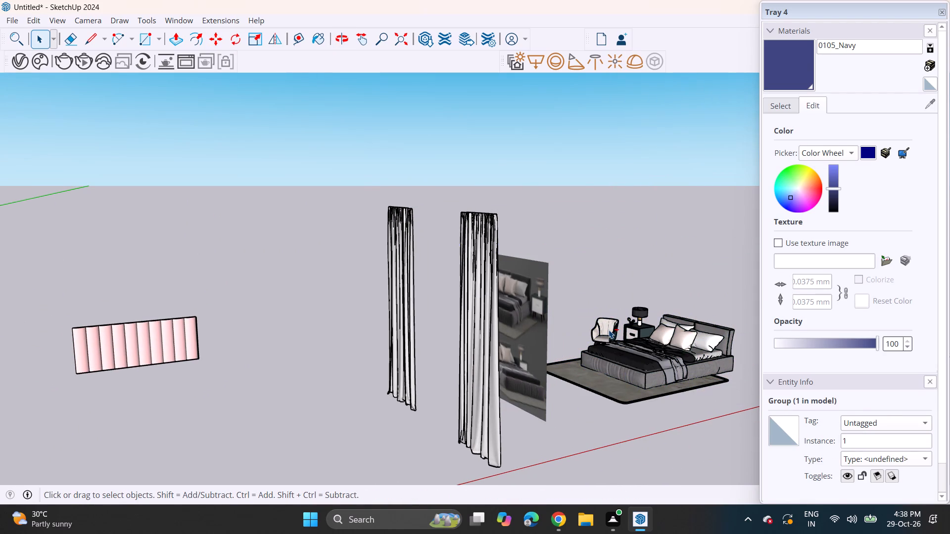
click(613, 376)
right_click(615, 367)
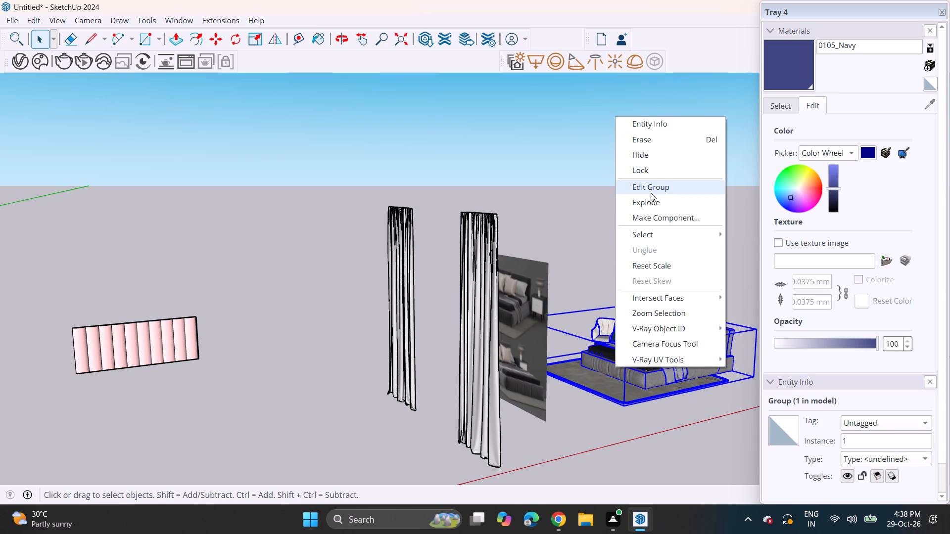
click(651, 200)
middle_drag(587, 316, 662, 472)
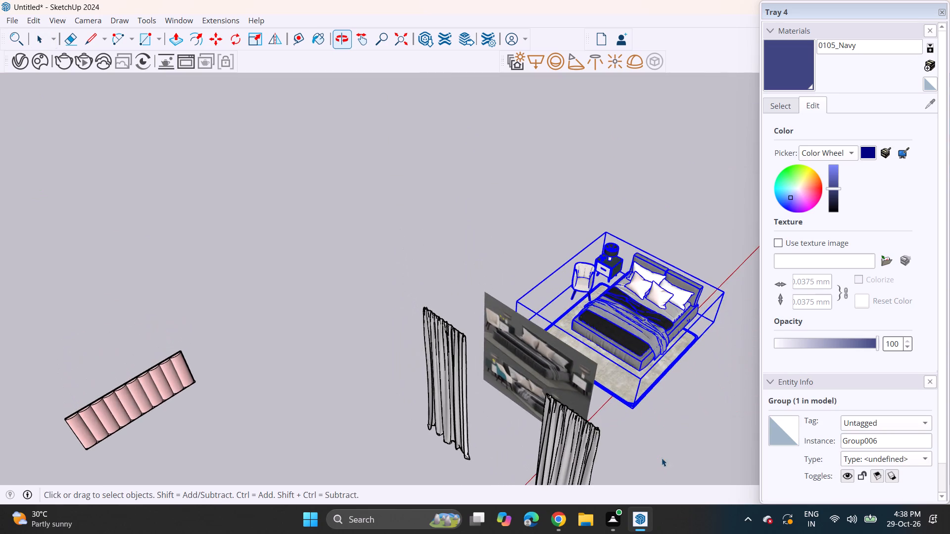
scroll(599, 301, up, 5)
click(585, 273)
click(541, 219)
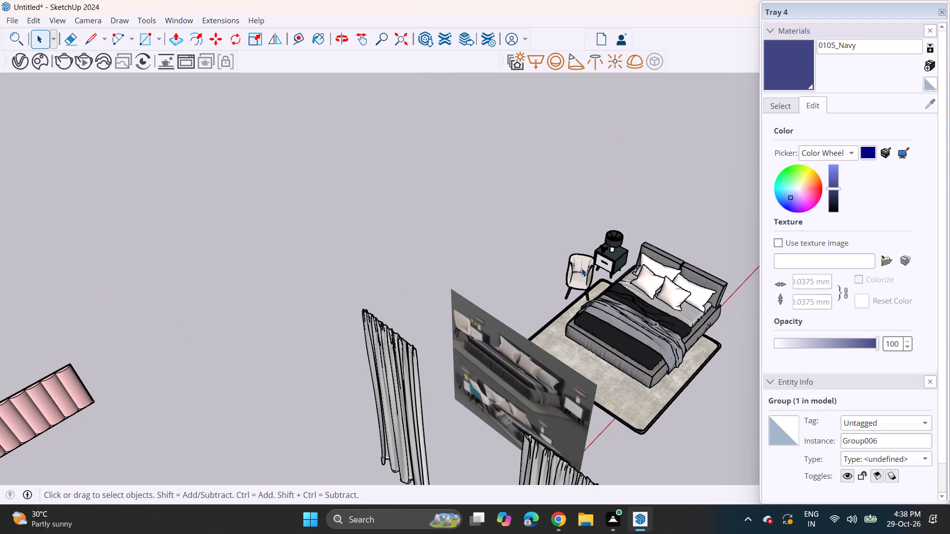
click(588, 276)
right_click(588, 276)
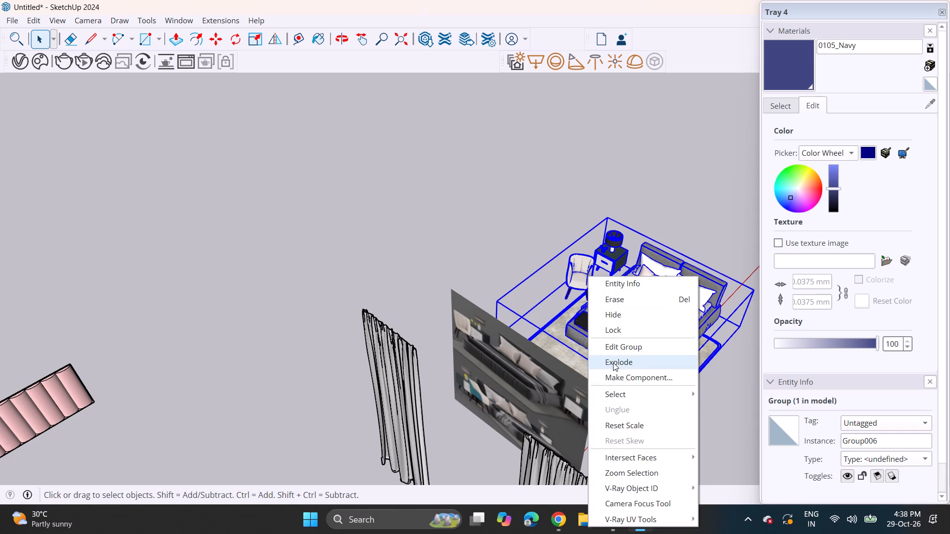
click(613, 362)
Delete the armchair, the bedside table with its lamp and ornaments, and the rug, keeping only the bed.
click(579, 269)
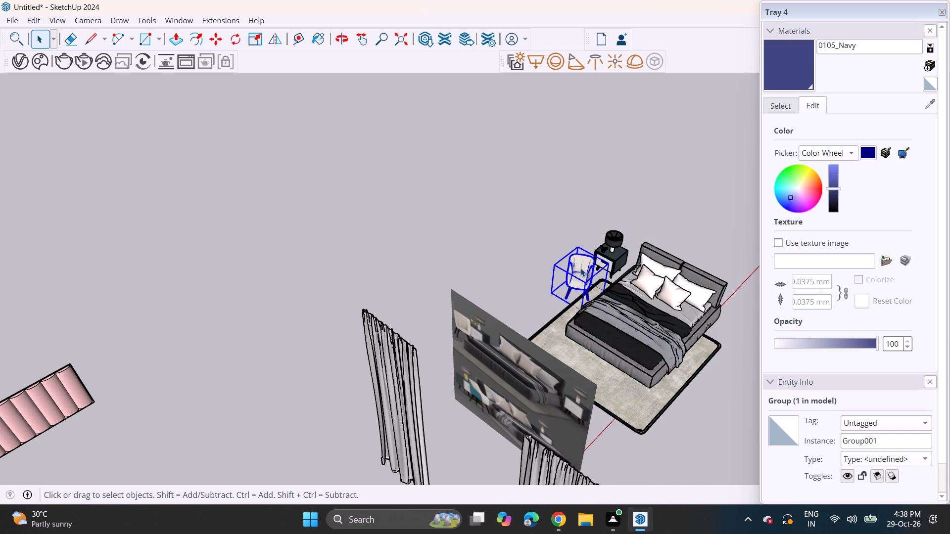
key(Delete)
click(608, 255)
key(Delete)
click(607, 250)
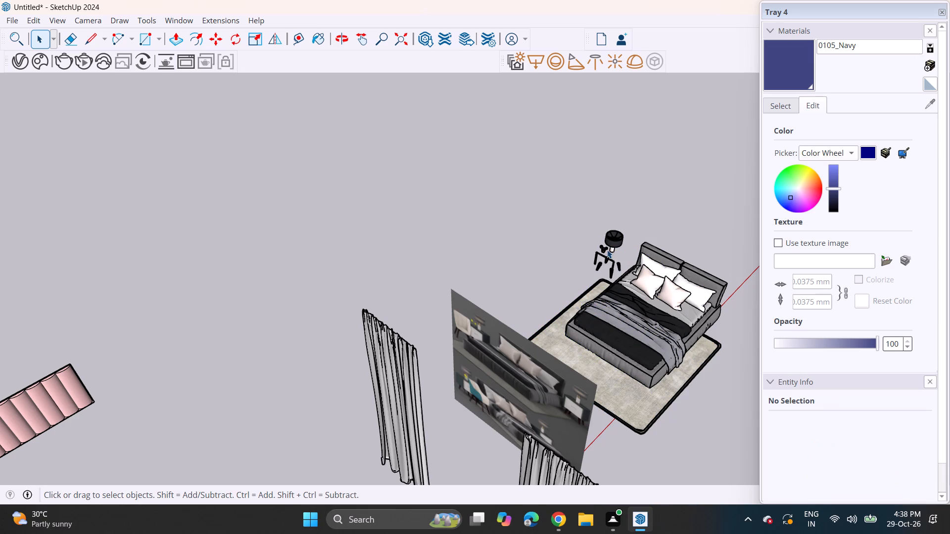
drag(583, 229, 619, 270)
middle_drag(583, 240, 731, 306)
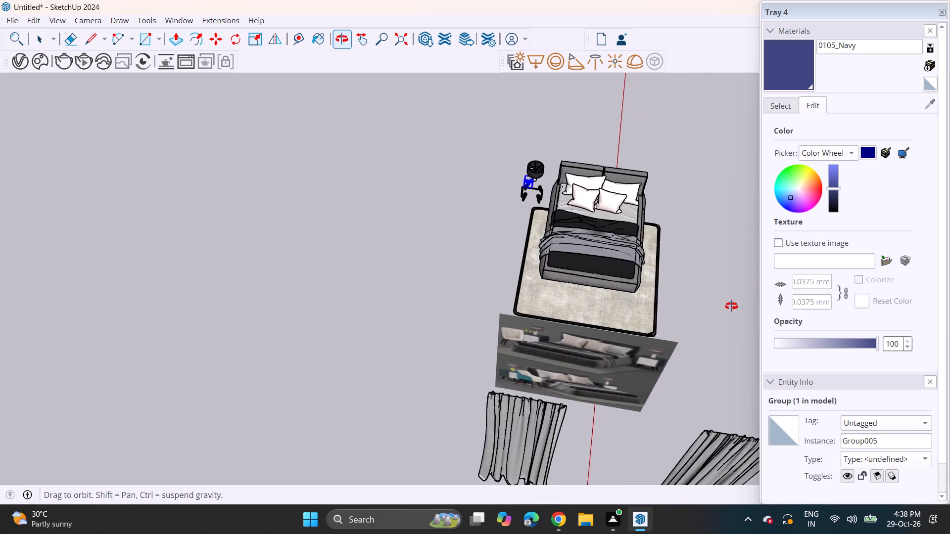
middle_drag(731, 306, 723, 301)
scroll(536, 207, up, 4)
drag(499, 103, 547, 189)
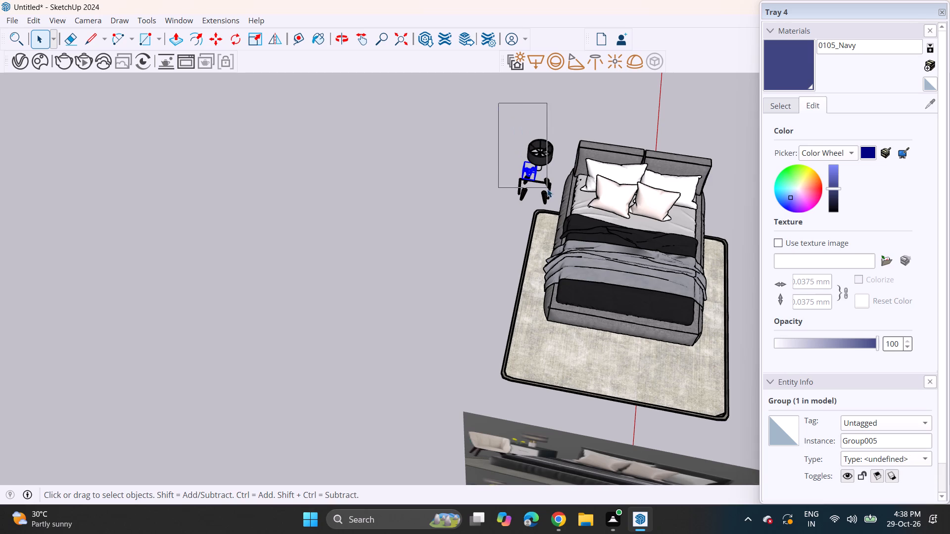
drag(547, 189, 557, 210)
key(Delete)
click(543, 224)
key(Delete)
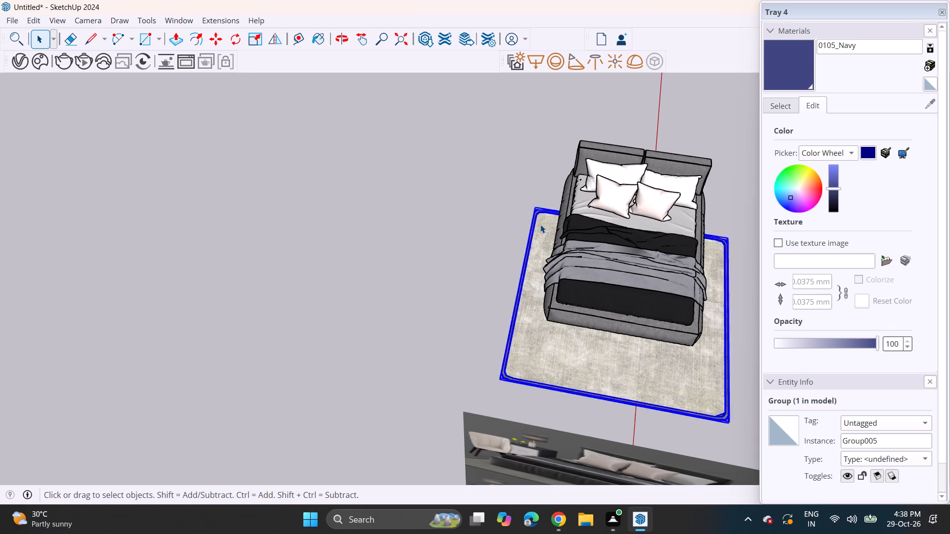
Select all the parts of the bed and make them one group.
scroll(556, 283, down, 5)
drag(527, 112, 672, 311)
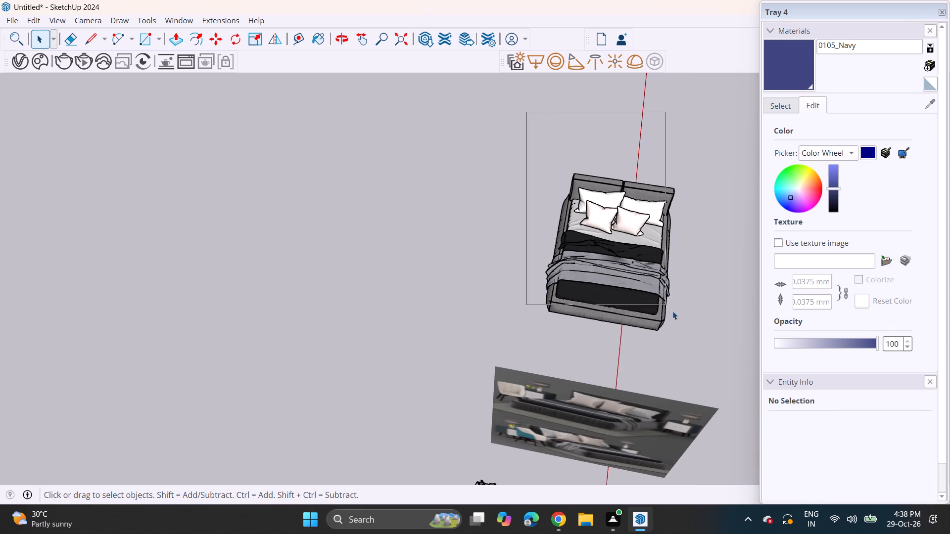
drag(672, 311, 689, 344)
right_click(630, 289)
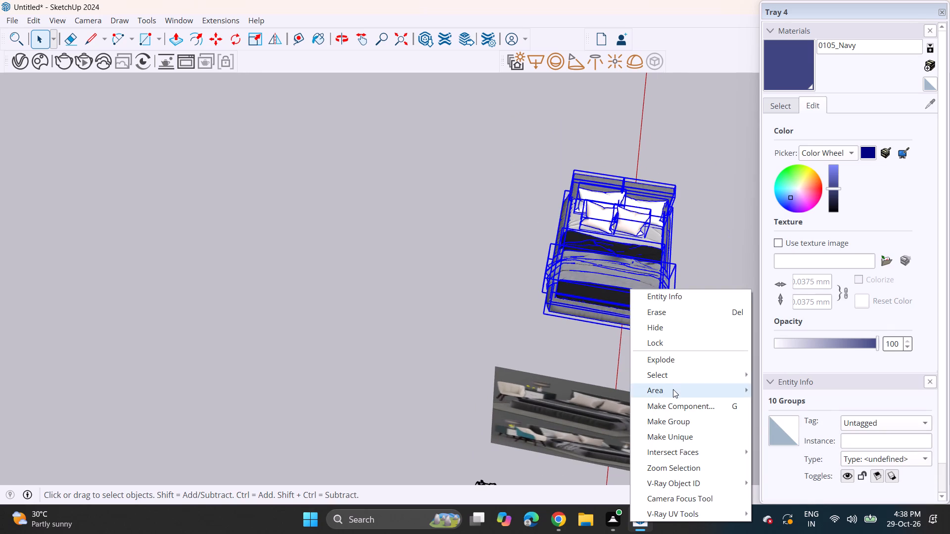
click(673, 416)
Rotate the bed group a quarter turn on the ground plane to align its headboard with the room's back wall.
scroll(634, 396, down, 4)
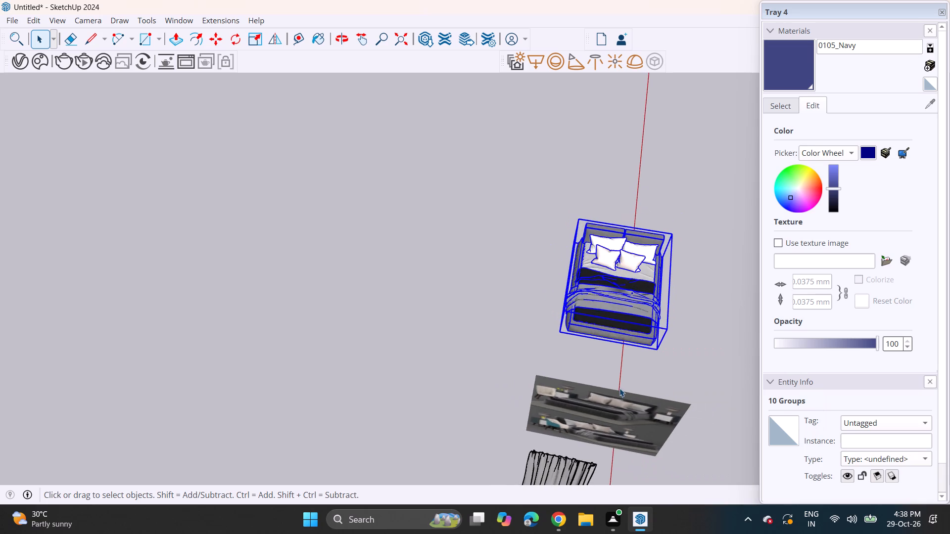
middle_drag(601, 376, 383, 311)
scroll(376, 311, up, 1)
scroll(366, 313, down, 6)
middle_drag(478, 408, 458, 397)
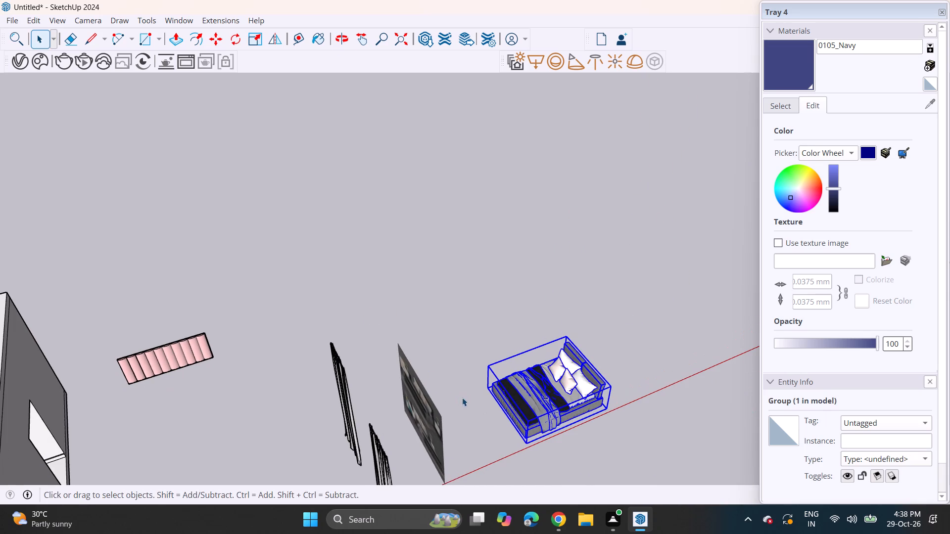
shift+middle_drag(472, 411, 358, 354)
click(228, 35)
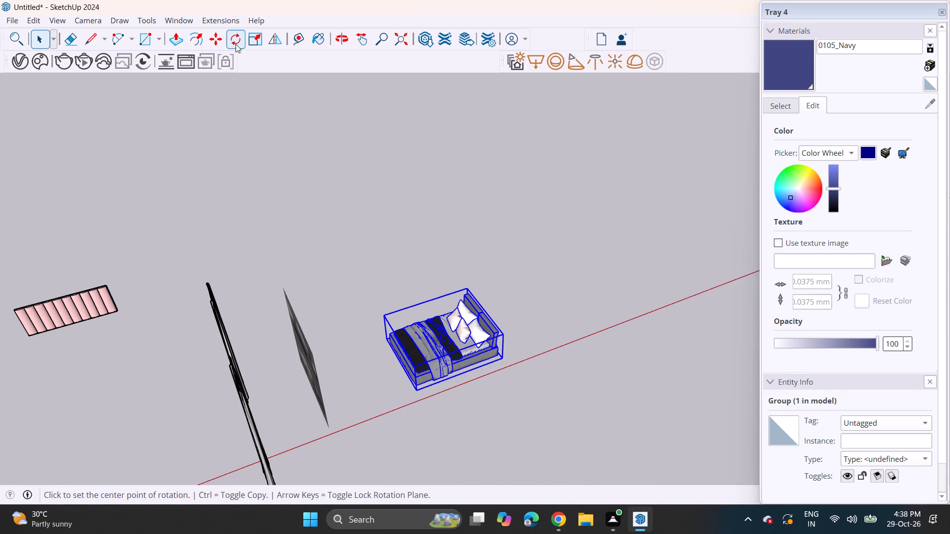
click(474, 425)
click(434, 441)
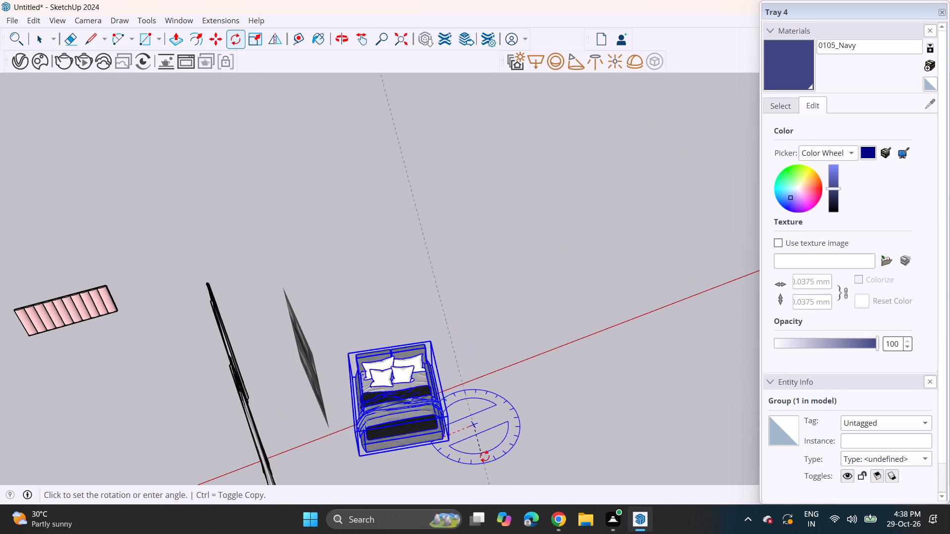
click(486, 456)
Move the bed group by its bottom corner onto the room floor, in front of the navy panelled wall.
scroll(464, 440, down, 6)
middle_drag(445, 457, 472, 385)
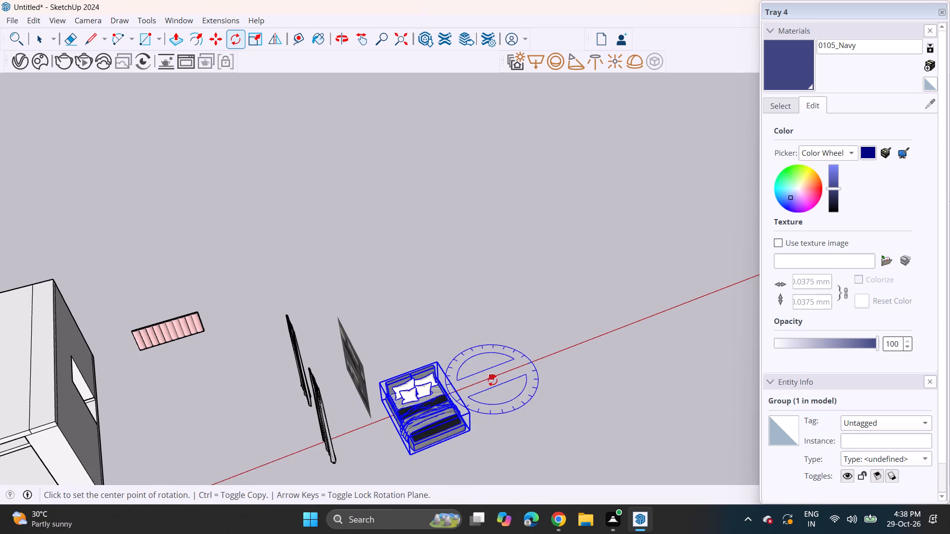
middle_drag(490, 380, 482, 319)
scroll(427, 427, up, 2)
click(212, 33)
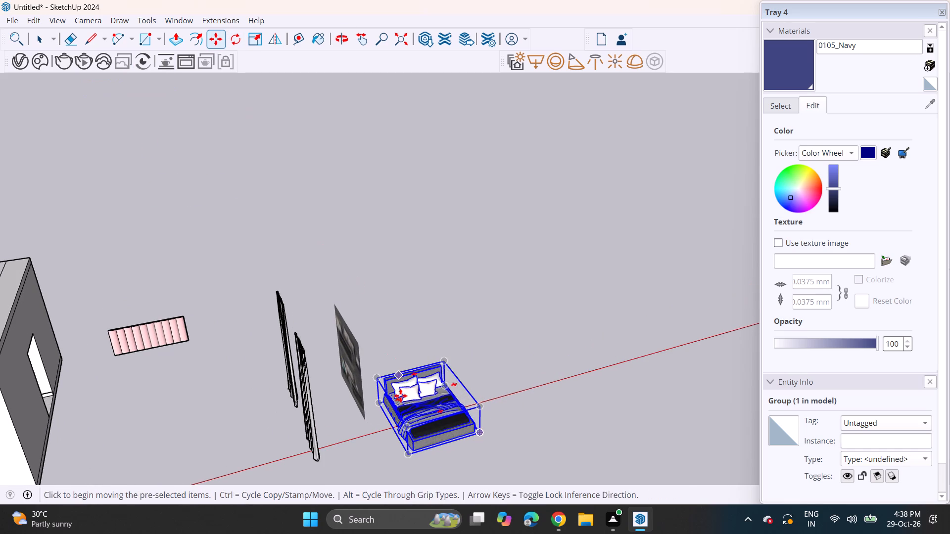
click(405, 458)
shift+middle_drag(218, 379, 607, 194)
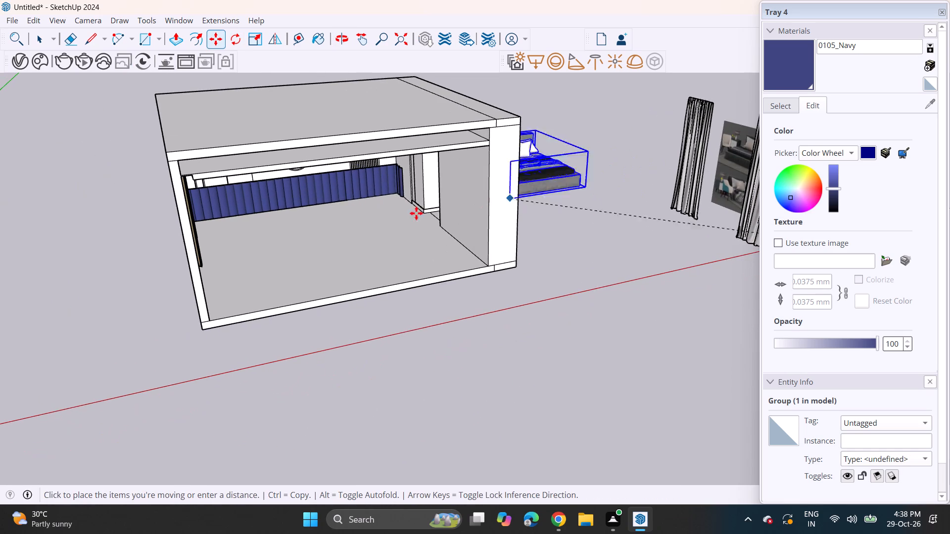
click(279, 243)
Scale the bed group up uniformly from its lower front corner to suit the room.
scroll(356, 231, up, 7)
shift+middle_drag(343, 219, 410, 260)
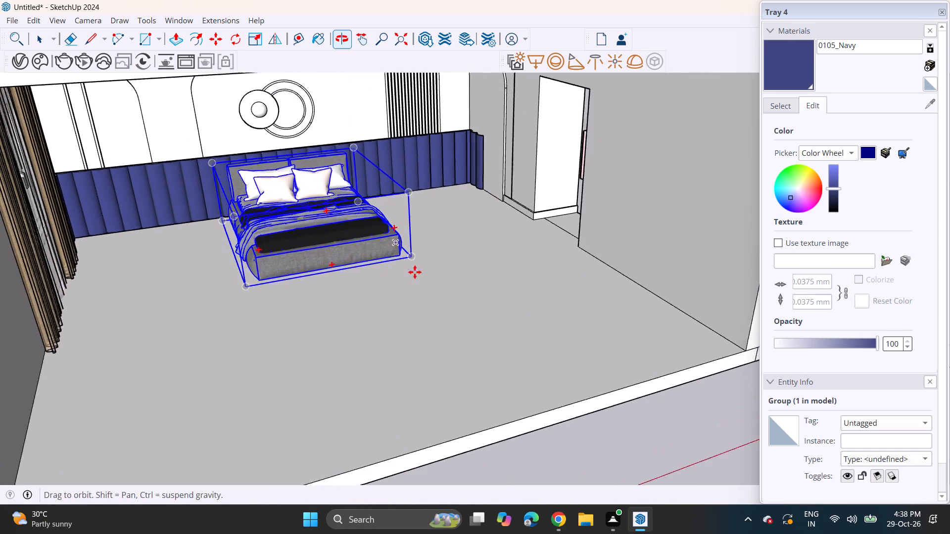
middle_drag(399, 268, 324, 197)
scroll(398, 221, up, 3)
shift+middle_drag(382, 220, 445, 302)
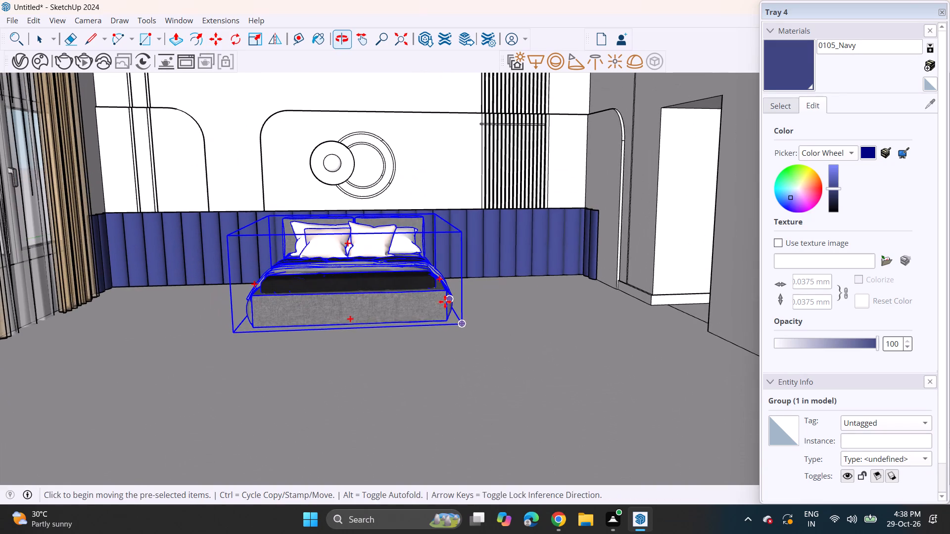
shift+middle_drag(445, 302, 445, 296)
middle_drag(436, 298, 421, 320)
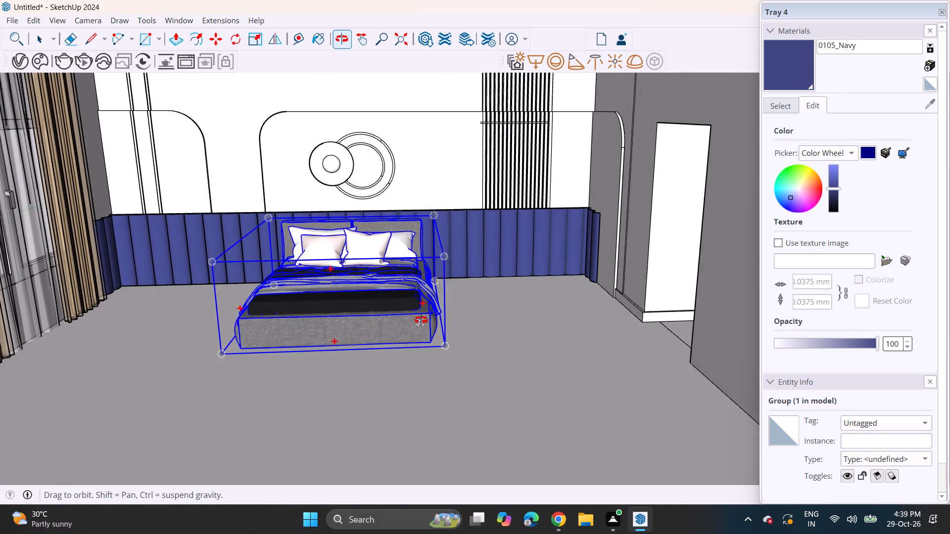
middle_drag(421, 320, 417, 321)
click(253, 42)
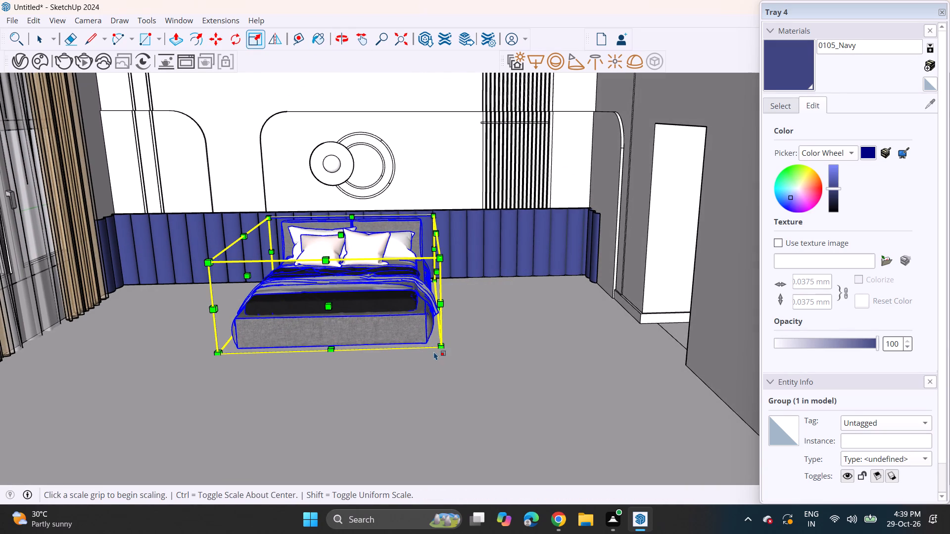
click(438, 352)
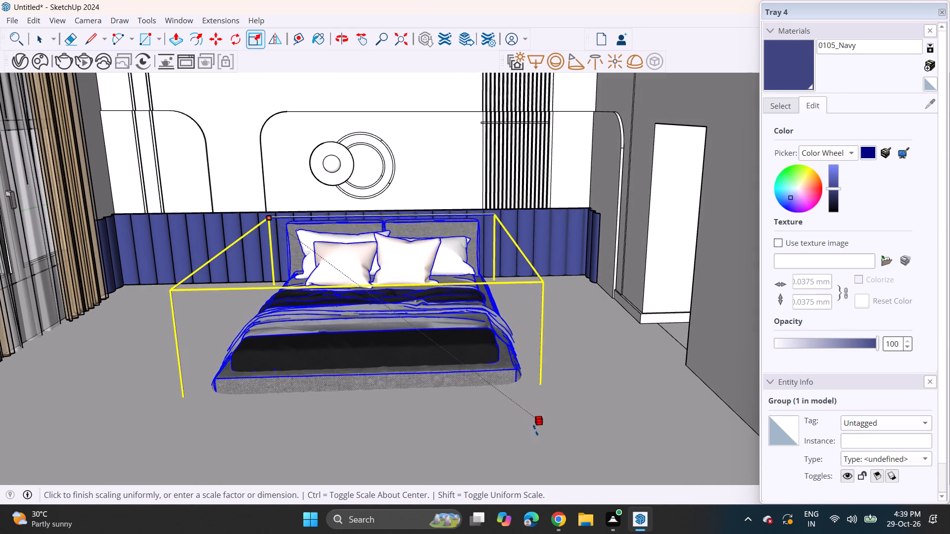
click(551, 458)
Raise the scaled bed group out of the floor, moving it by its lower front corner so its base sits on the floor.
shift+middle_drag(483, 412, 543, 331)
click(215, 40)
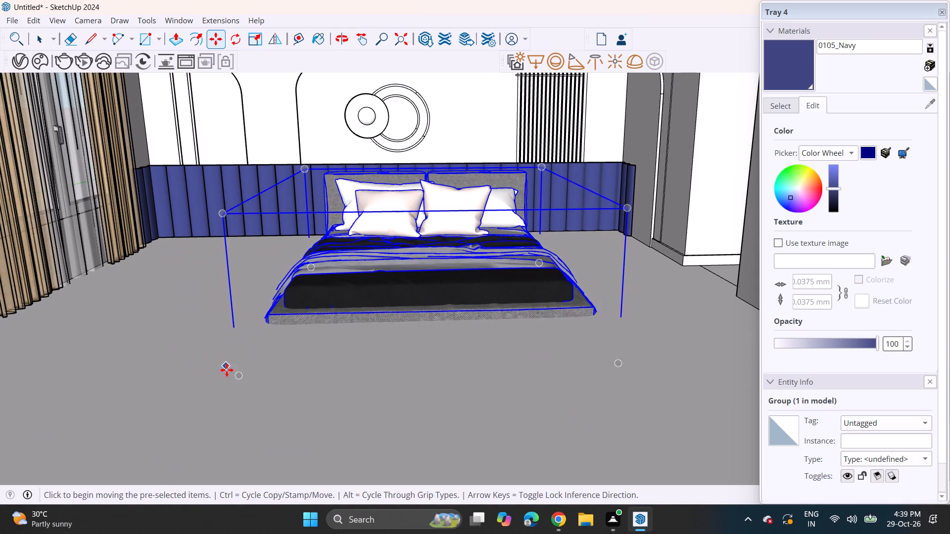
click(235, 382)
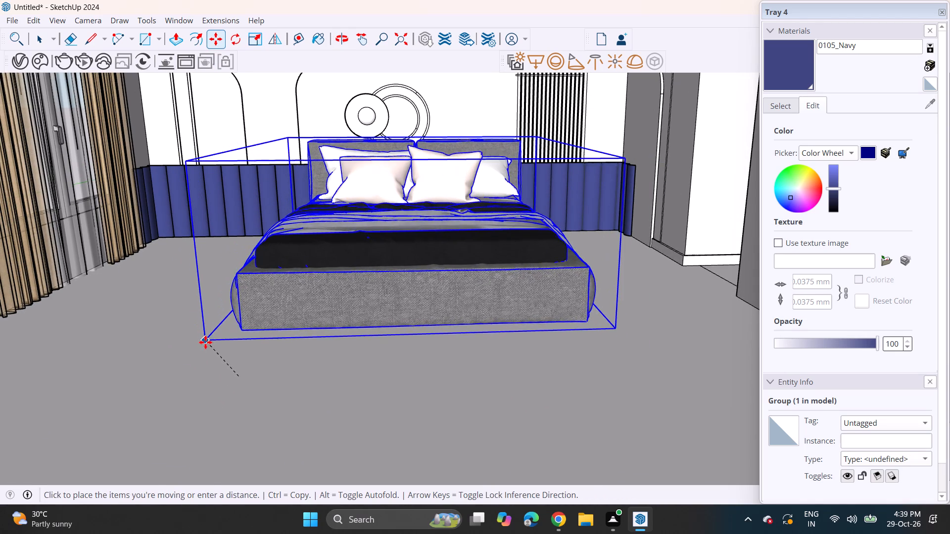
click(205, 342)
Move the bed group back in small adjustments to bring its headboard up to the navy panelled wall.
middle_drag(224, 359, 205, 401)
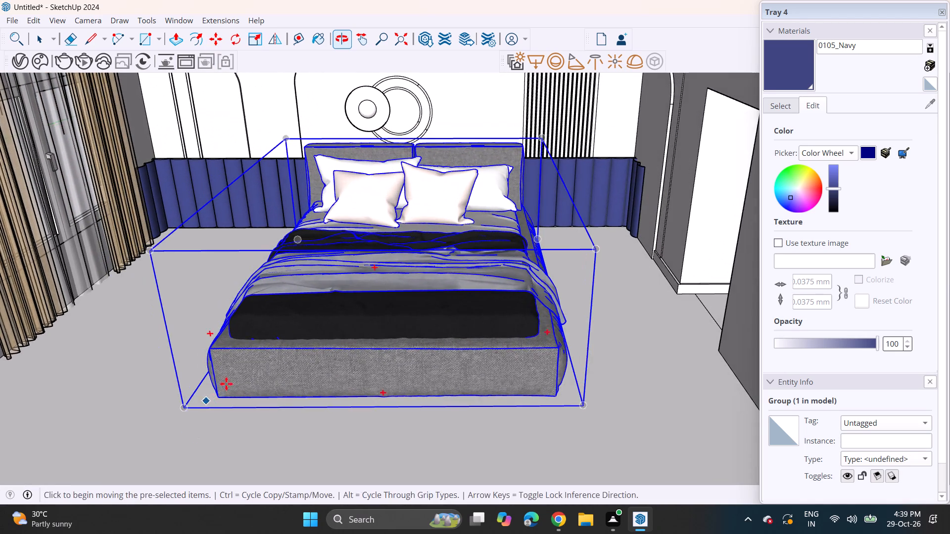
scroll(445, 226, down, 6)
scroll(447, 282, down, 5)
click(467, 307)
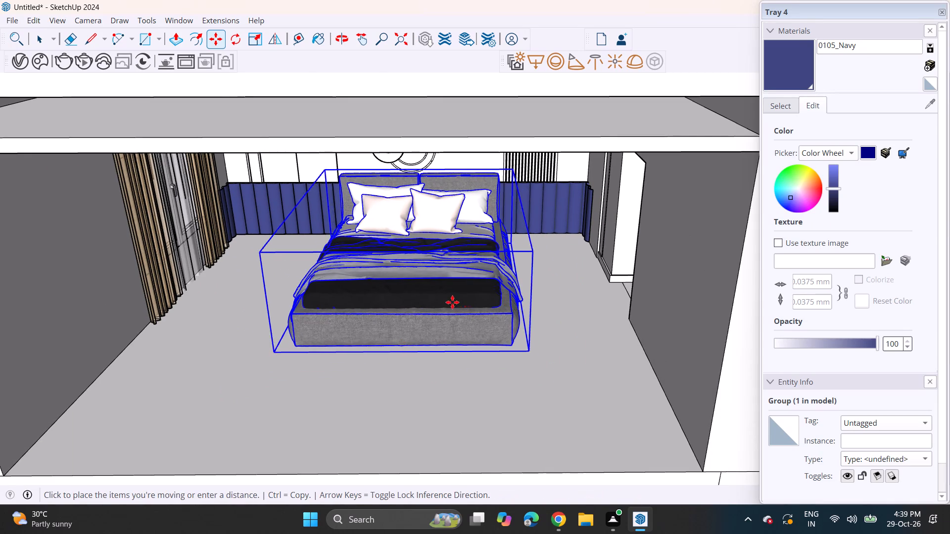
click(447, 293)
scroll(552, 212, up, 5)
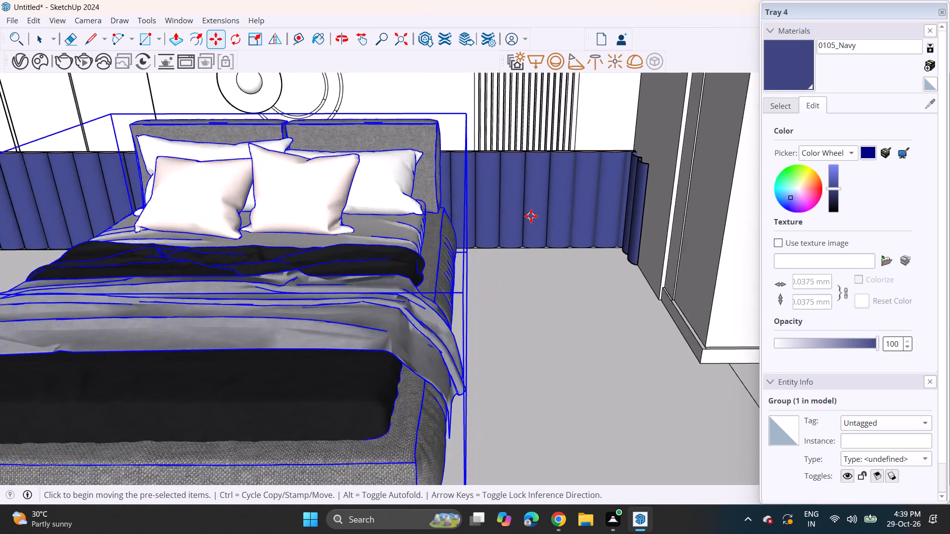
scroll(531, 216, up, 5)
middle_drag(509, 243, 358, 250)
click(283, 276)
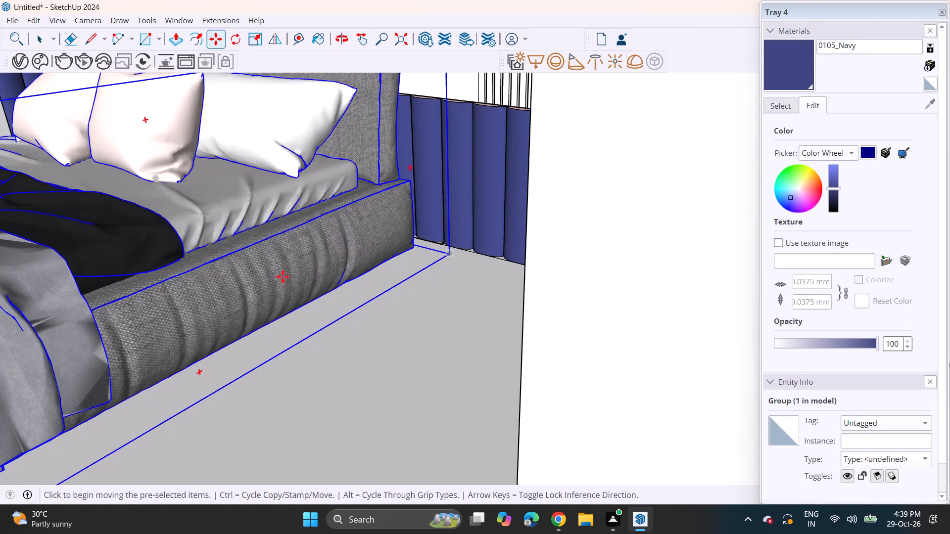
click(298, 270)
Scale the bed group down in height only, bringing the headboard top to about the navy panelling's top edge, and deselect it.
middle_drag(160, 313, 461, 227)
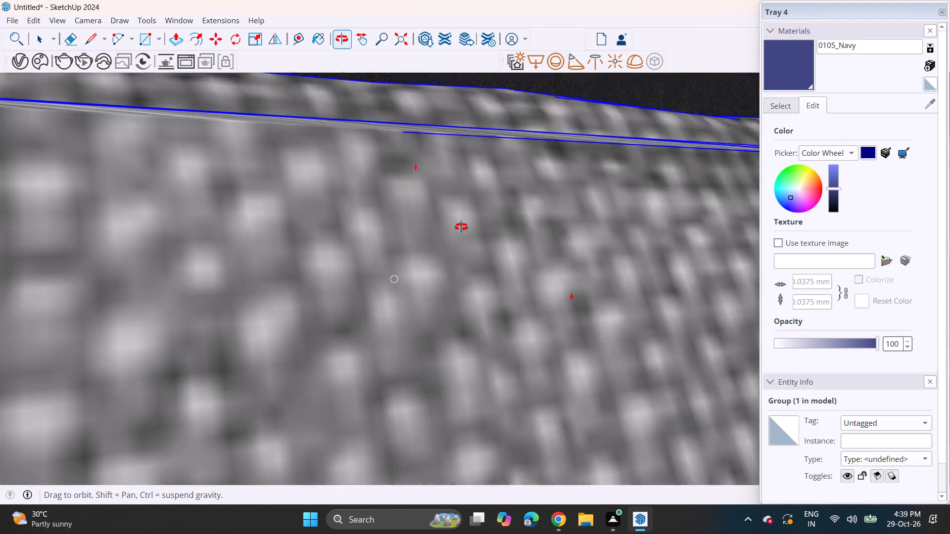
middle_drag(461, 227, 463, 227)
scroll(438, 229, down, 11)
scroll(215, 250, up, 1)
scroll(215, 250, down, 1)
middle_drag(214, 250, 124, 240)
scroll(137, 241, up, 1)
scroll(137, 241, down, 2)
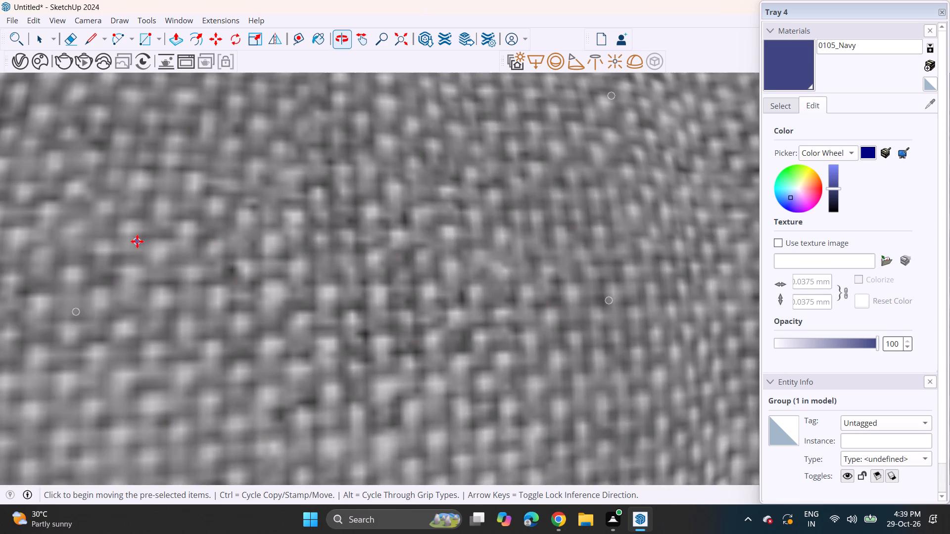
scroll(137, 241, down, 14)
scroll(156, 264, up, 1)
scroll(157, 265, down, 4)
scroll(168, 272, up, 1)
scroll(169, 272, down, 6)
scroll(175, 278, up, 1)
scroll(176, 278, down, 10)
scroll(181, 283, up, 1)
scroll(183, 286, down, 6)
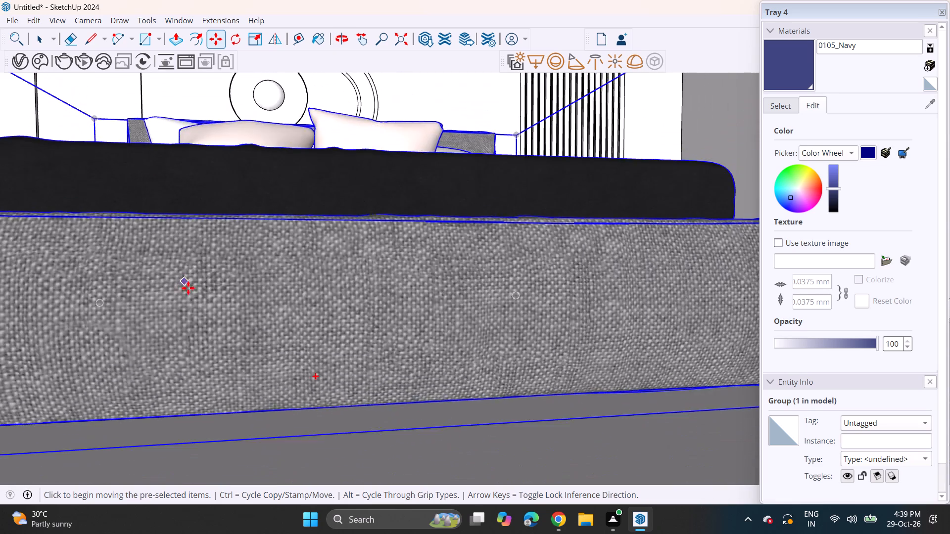
scroll(188, 288, down, 20)
scroll(188, 288, down, 2)
scroll(202, 293, up, 1)
scroll(203, 295, down, 10)
middle_drag(212, 288, 267, 287)
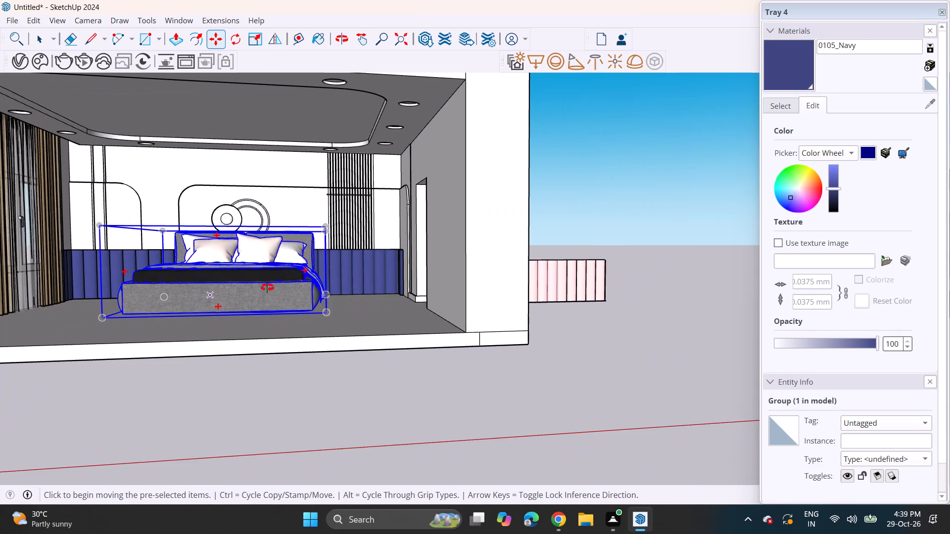
middle_drag(267, 287, 322, 317)
middle_drag(281, 311, 316, 325)
middle_drag(318, 329, 293, 326)
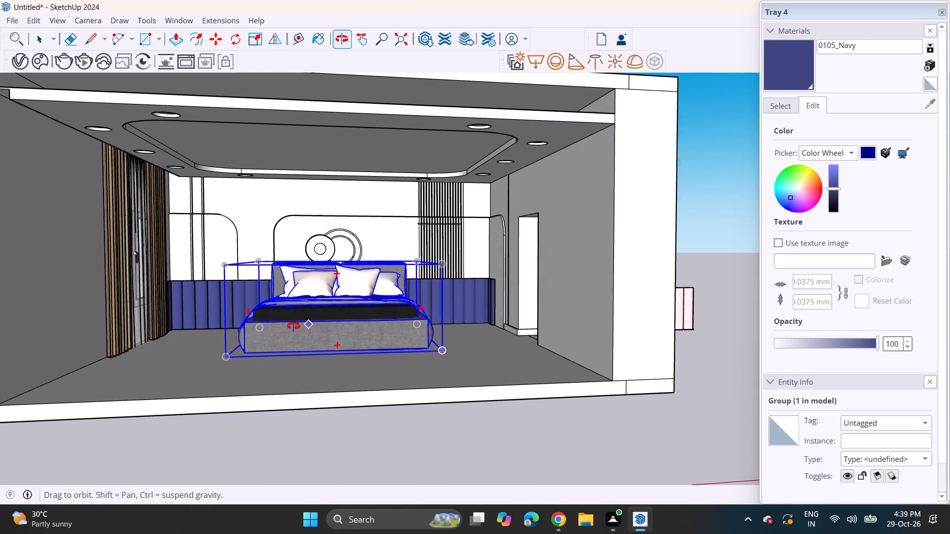
middle_drag(293, 326, 292, 326)
key(space)
click(329, 288)
scroll(340, 287, up, 2)
shift+middle_drag(353, 280, 382, 305)
middle_drag(370, 308, 362, 317)
click(258, 38)
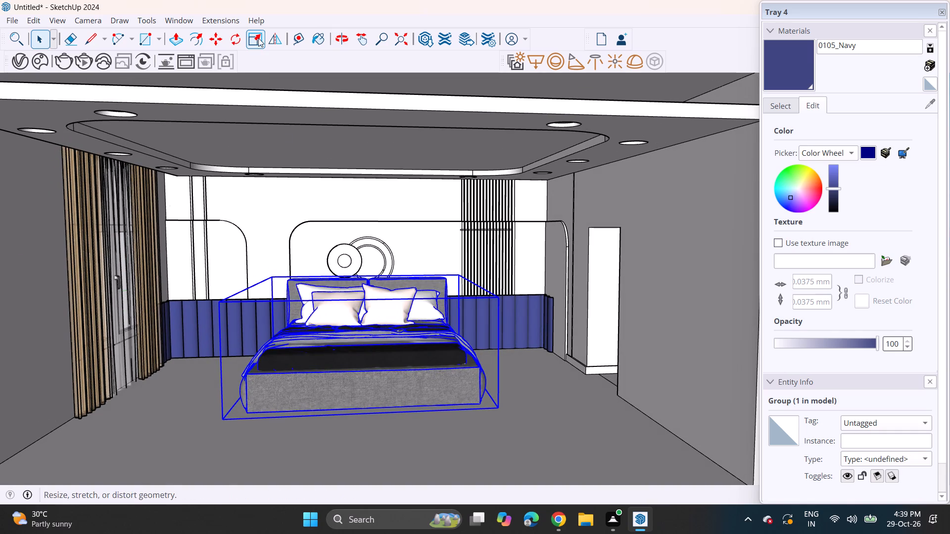
click(362, 285)
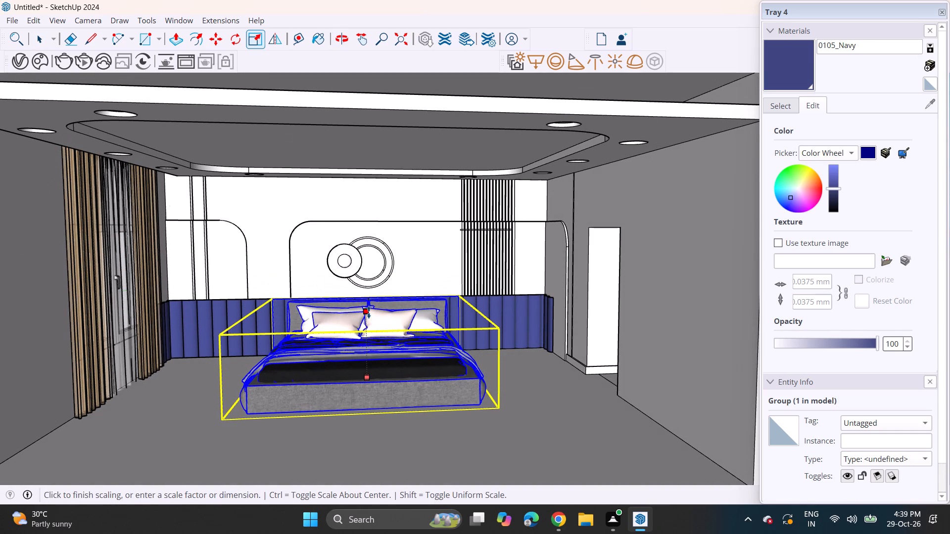
click(369, 312)
key(space)
click(524, 354)
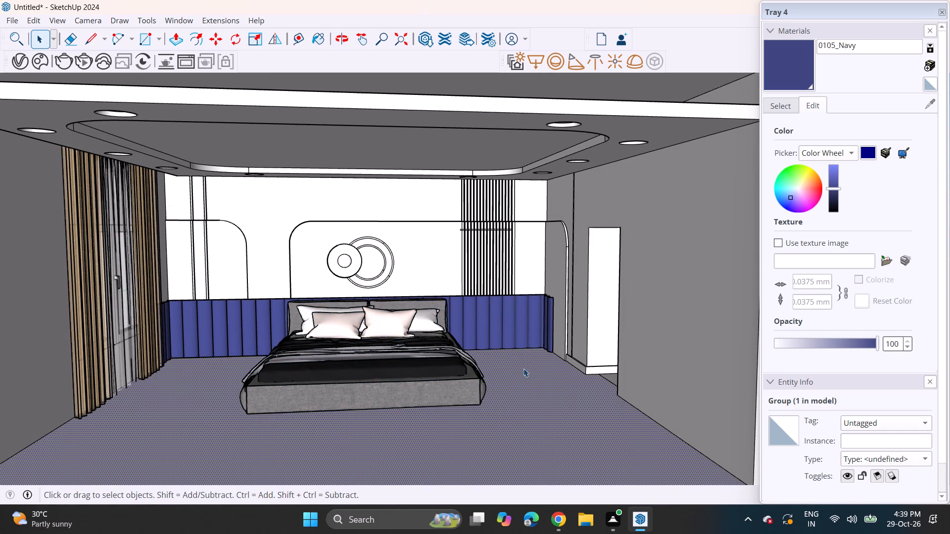
Find the BED_01 model in the Downloads folder and import it, accepting the newer file version.
middle_drag(504, 377, 493, 375)
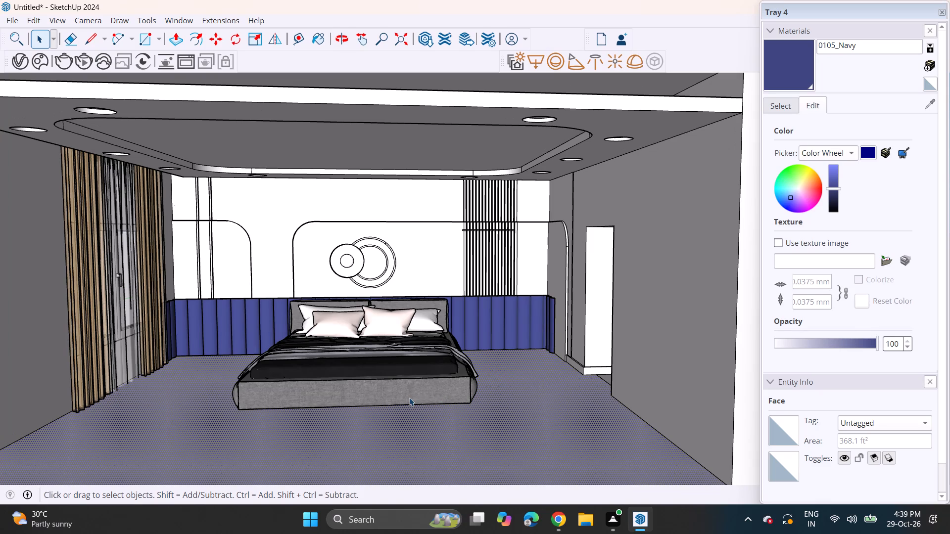
scroll(376, 391, down, 2)
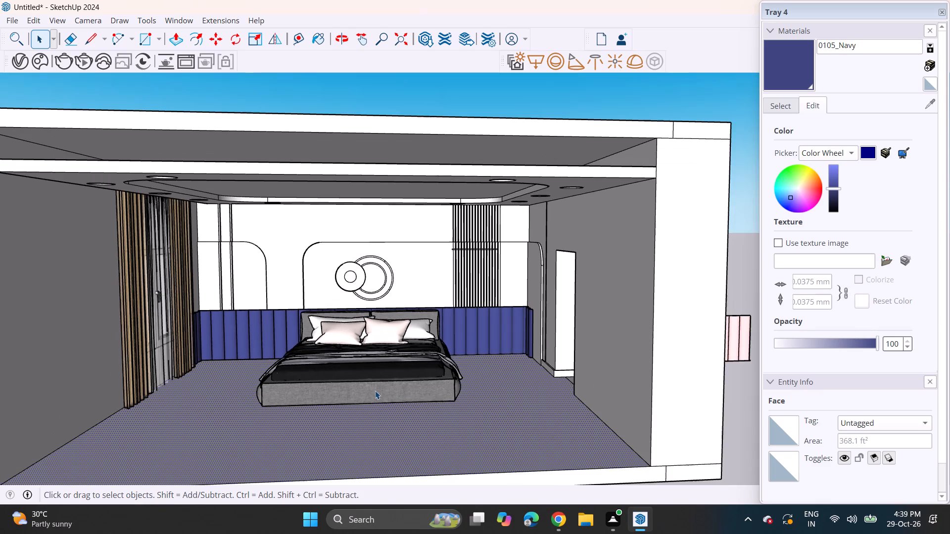
shift+middle_drag(372, 387, 393, 392)
middle_drag(385, 392, 372, 388)
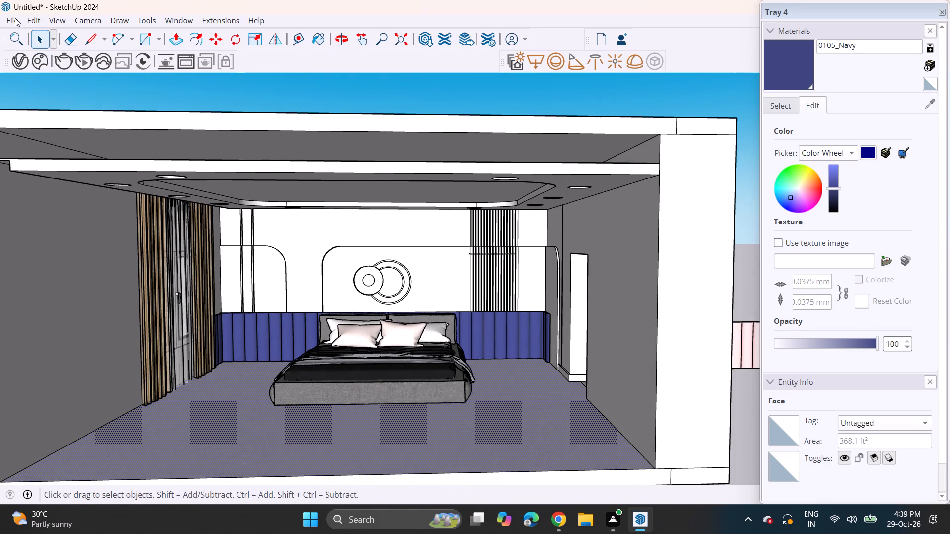
click(15, 18)
click(42, 195)
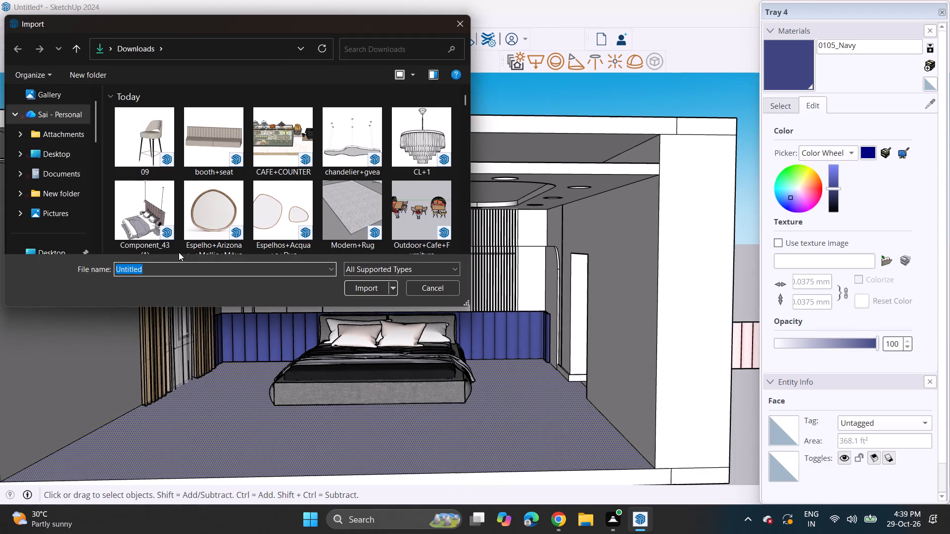
scroll(215, 251, down, 5)
scroll(240, 208, up, 2)
scroll(245, 215, down, 8)
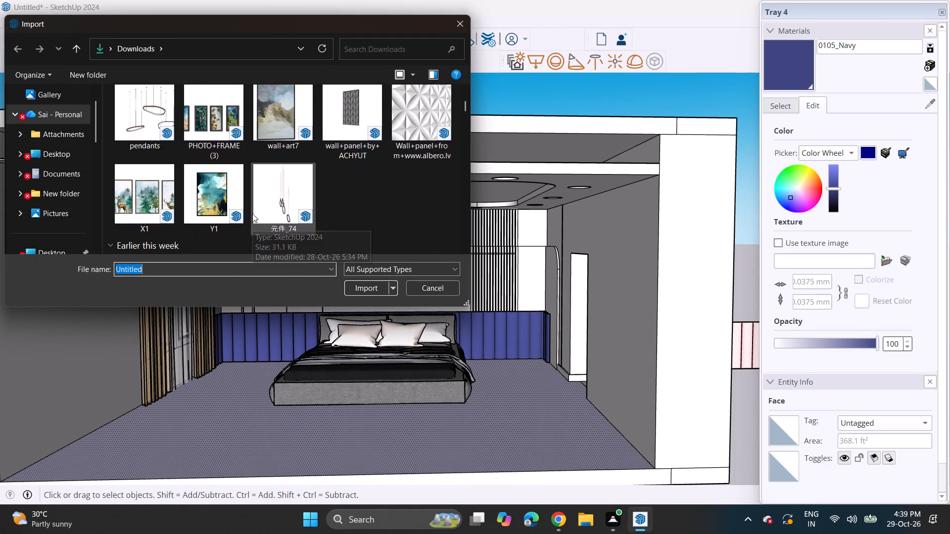
scroll(252, 214, down, 5)
scroll(260, 208, up, 1)
scroll(261, 206, down, 12)
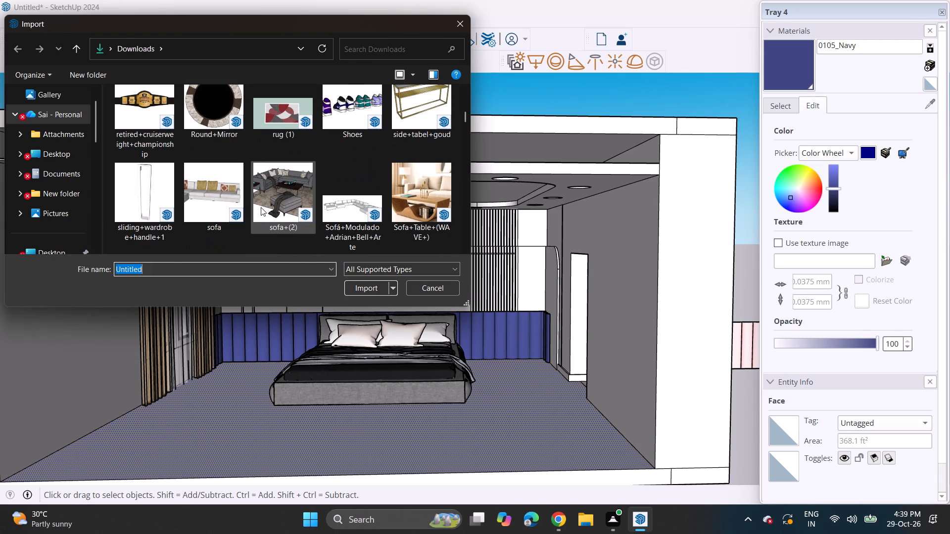
scroll(261, 207, down, 8)
scroll(261, 207, up, 1)
scroll(261, 207, down, 6)
scroll(261, 207, up, 1)
scroll(261, 207, down, 15)
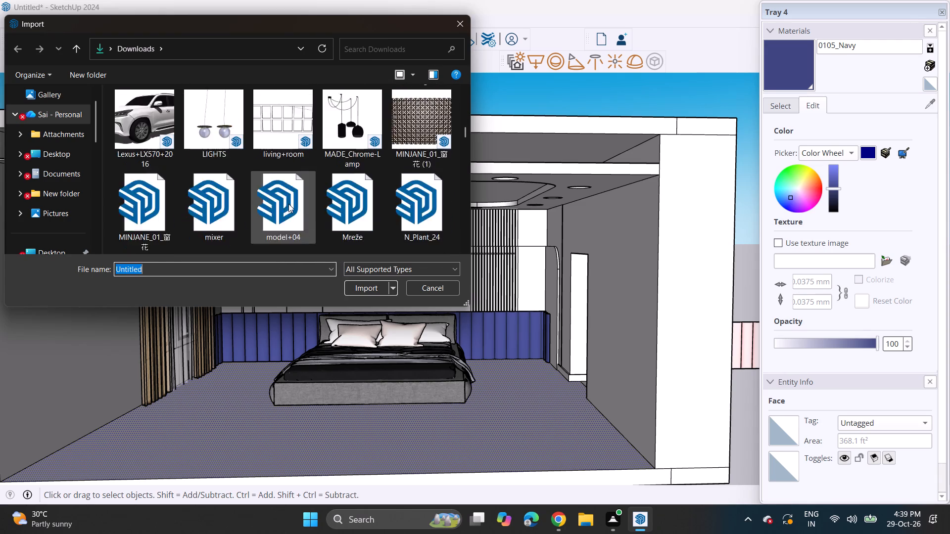
scroll(288, 204, down, 14)
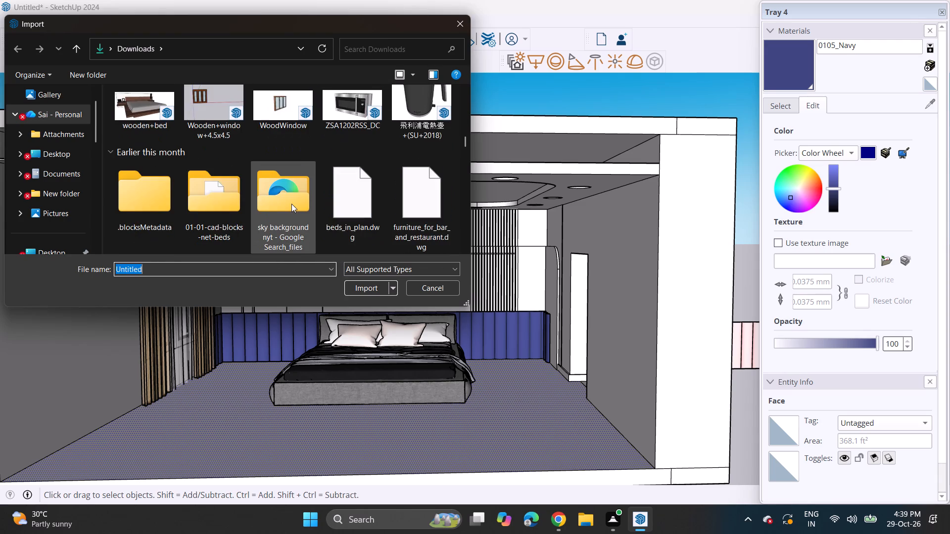
scroll(291, 204, down, 6)
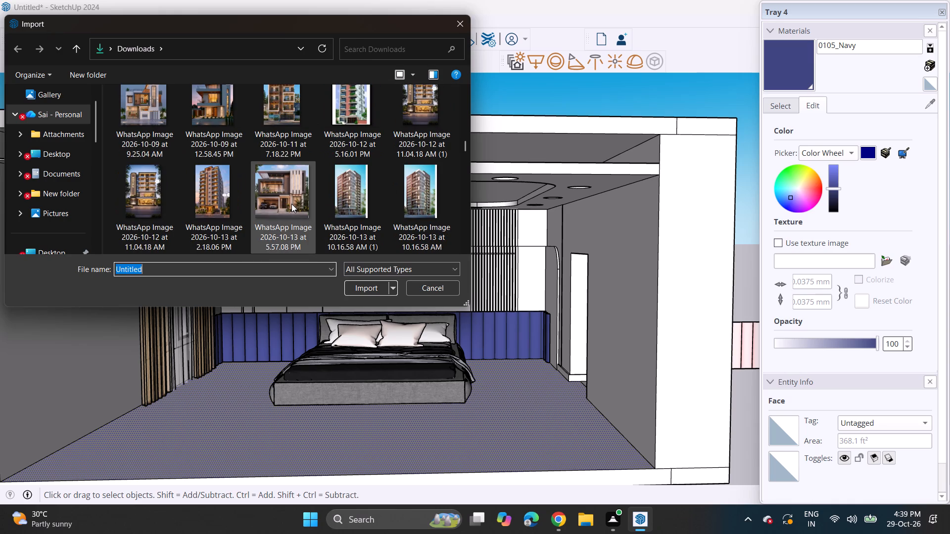
scroll(291, 204, down, 6)
scroll(291, 204, up, 1)
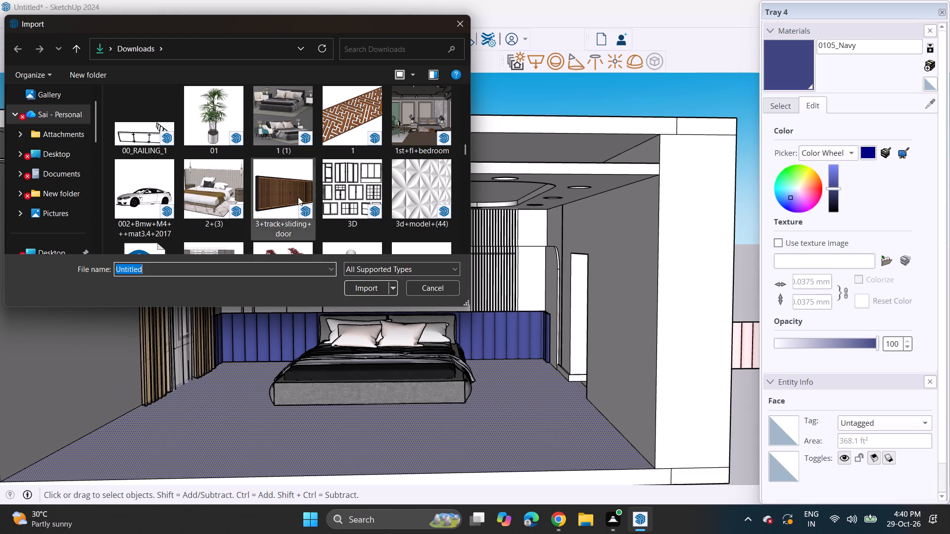
scroll(379, 181, down, 4)
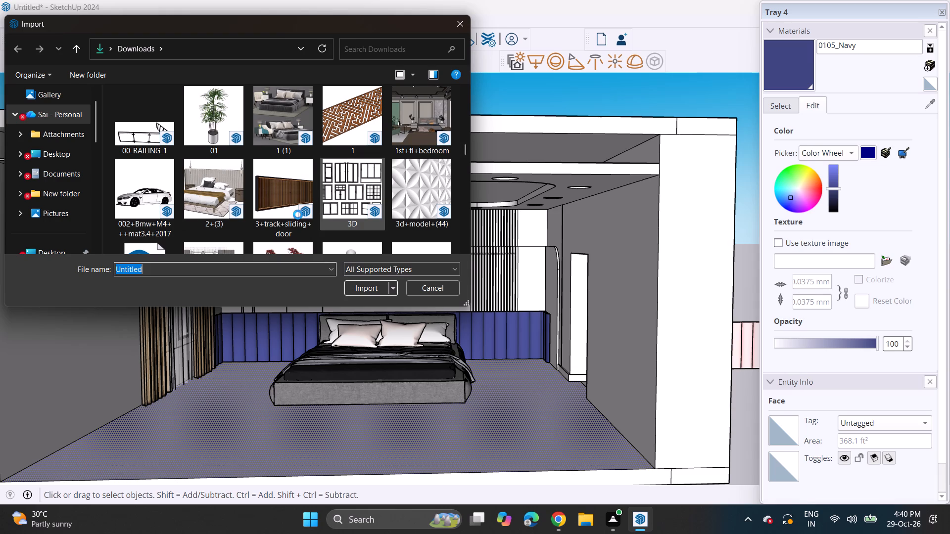
scroll(327, 184, down, 2)
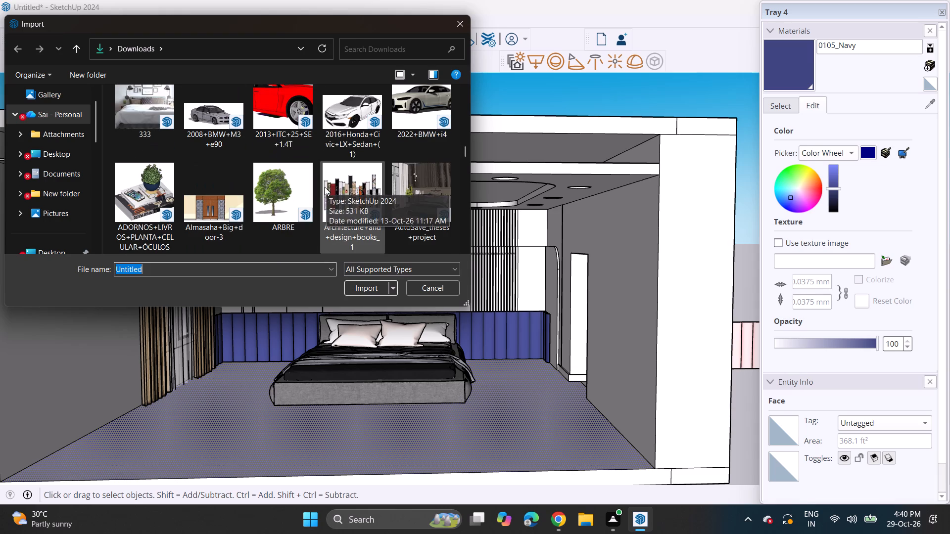
scroll(306, 201, down, 2)
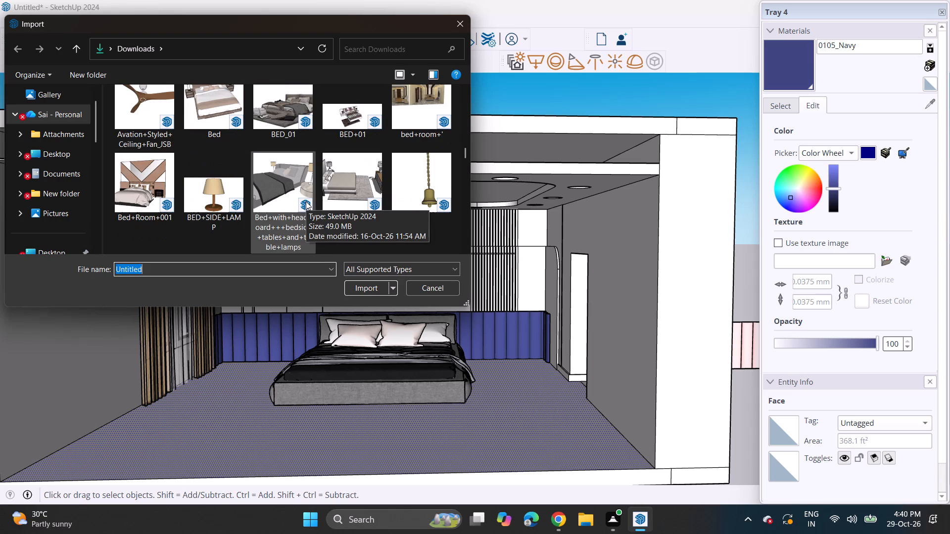
click(287, 96)
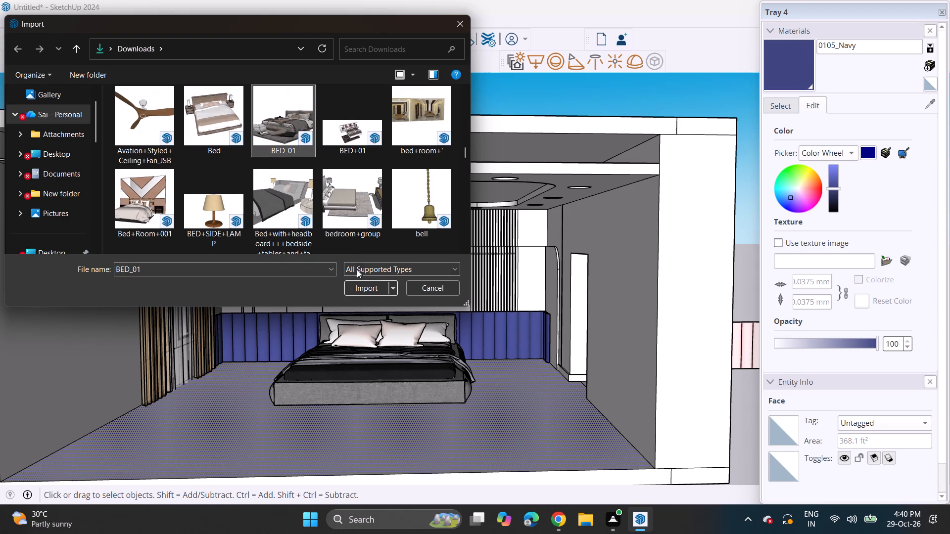
click(360, 284)
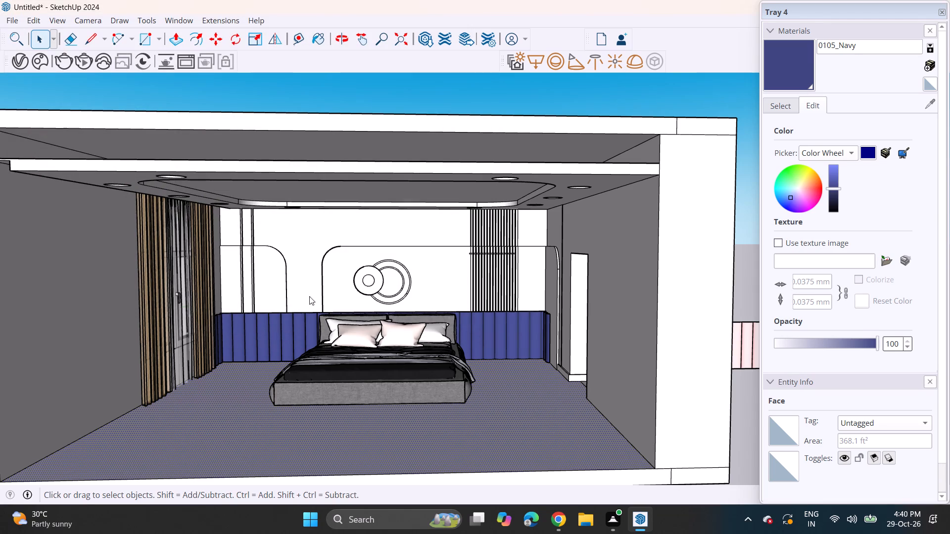
scroll(292, 337, down, 3)
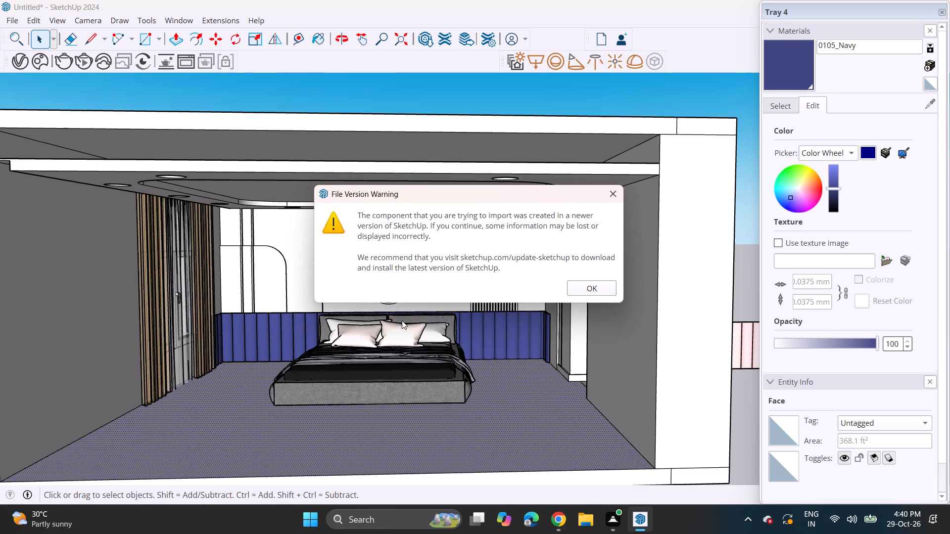
click(575, 287)
Place the imported BED_01 component on open ground outside the room, beyond the spare curtains and the reference image.
scroll(429, 357, down, 6)
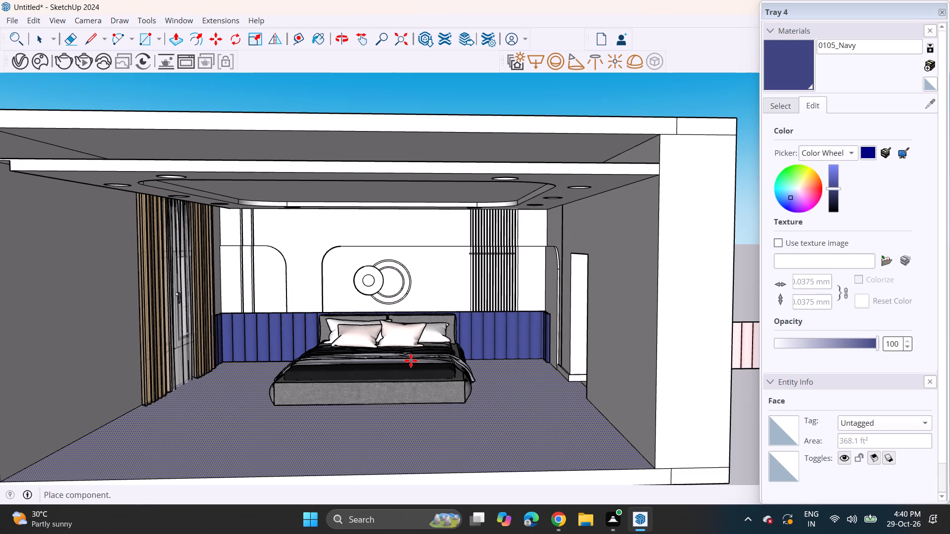
scroll(411, 360, up, 1)
scroll(377, 367, down, 4)
scroll(254, 355, down, 6)
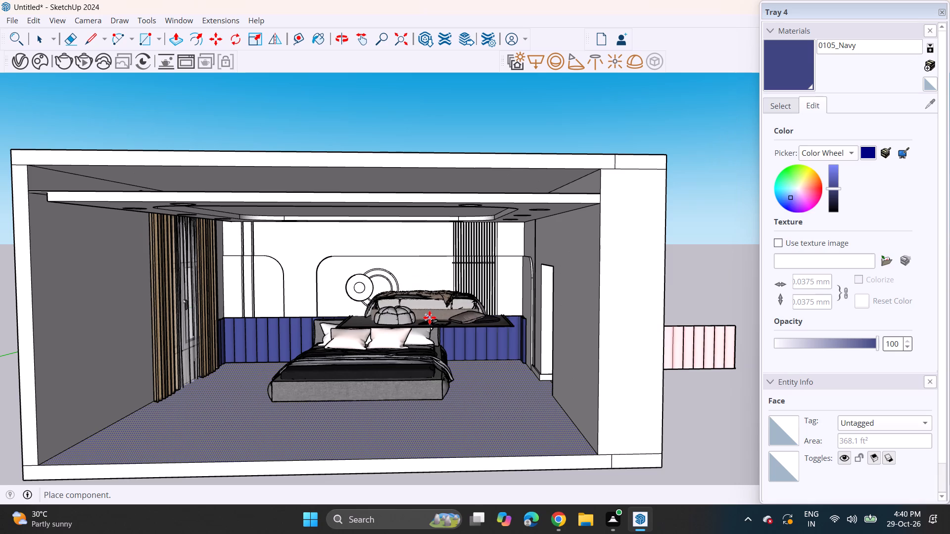
scroll(393, 351, down, 17)
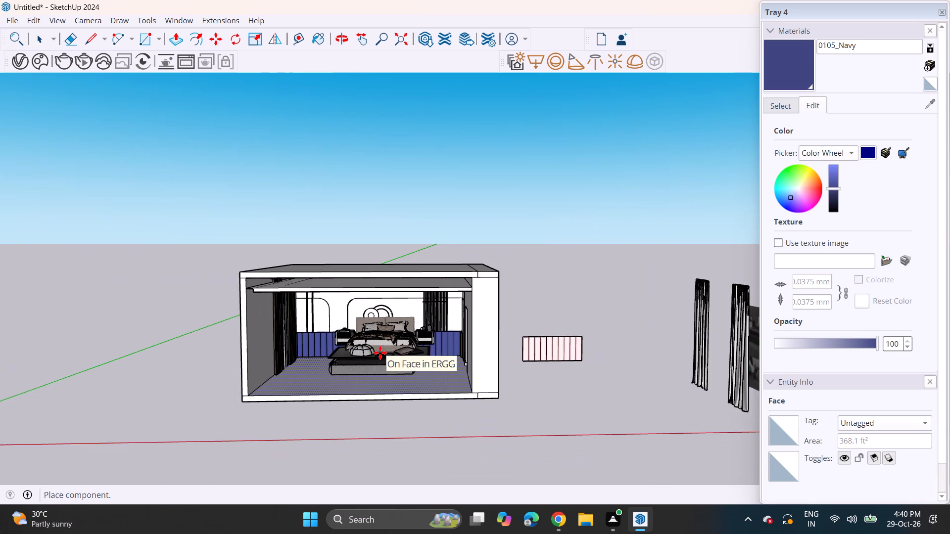
scroll(380, 353, down, 2)
shift+middle_drag(371, 352, 202, 366)
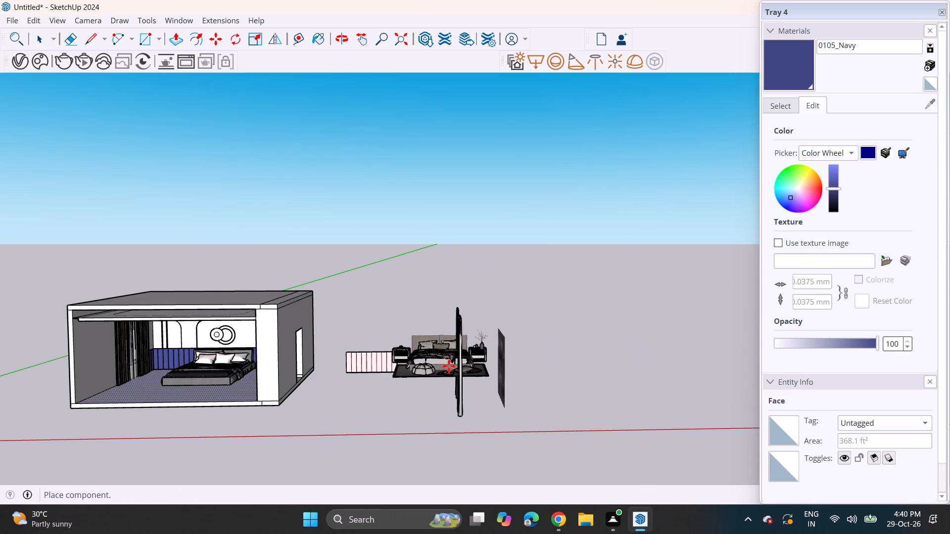
click(578, 372)
key(space)
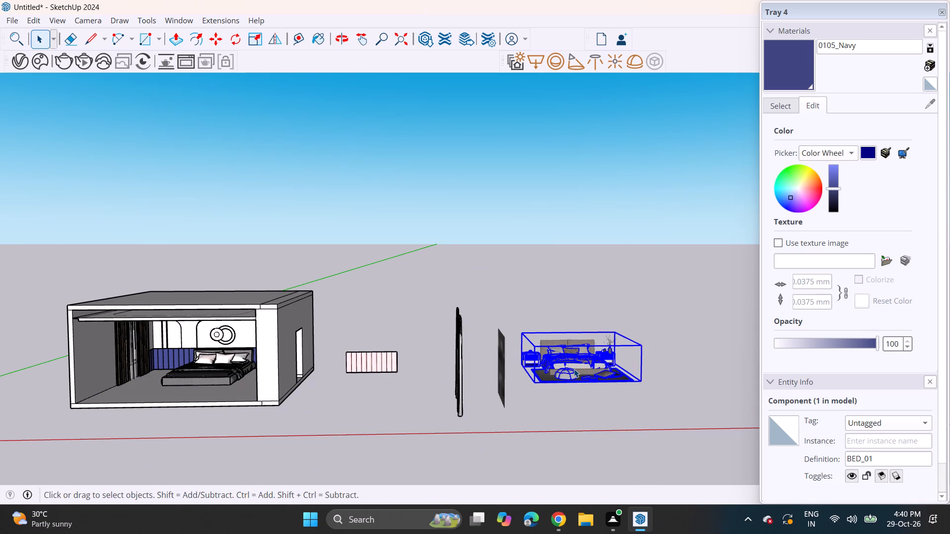
Explode the placed BED_01 component into its separate furniture pieces.
click(574, 369)
right_click(574, 369)
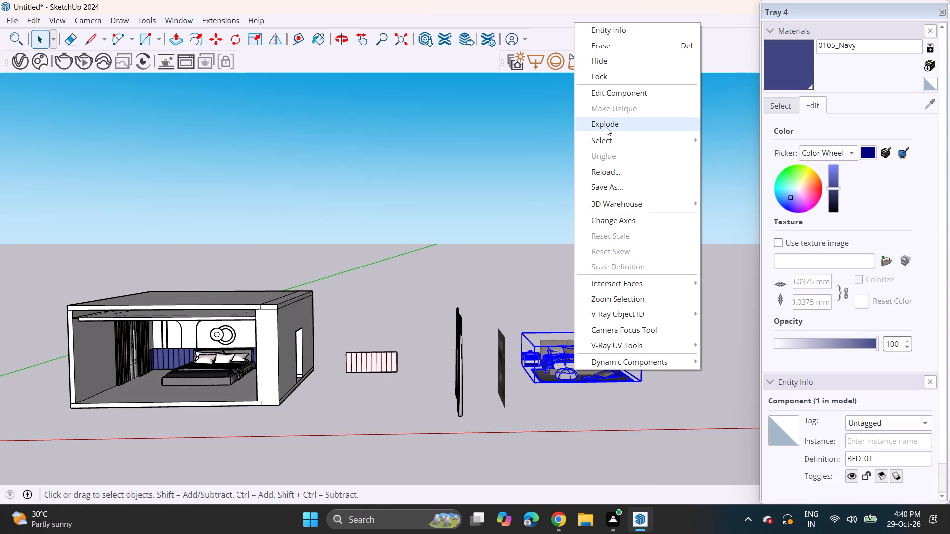
click(607, 124)
Examine the exploded bed set up close, checking the bed, nightstands, rug, pouf and cushions.
scroll(566, 373, up, 2)
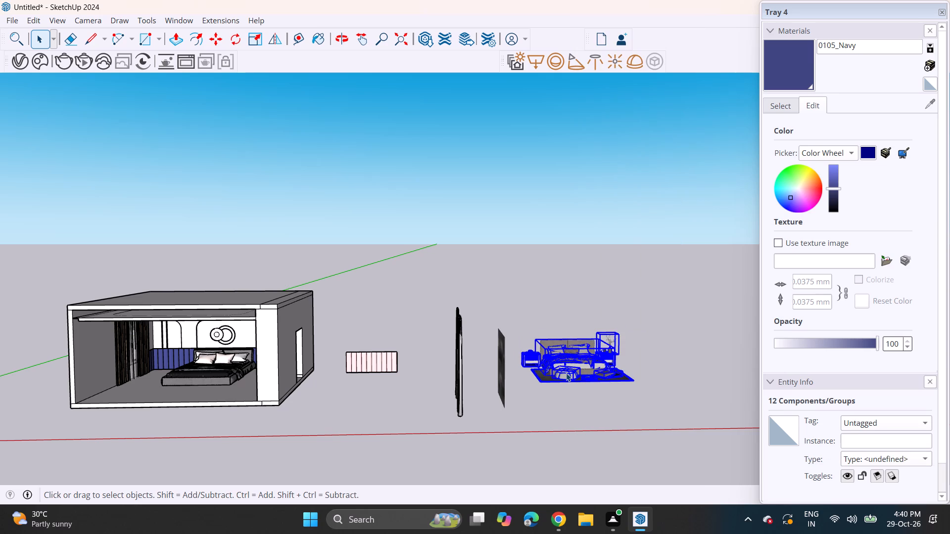
scroll(566, 373, up, 6)
click(577, 355)
middle_drag(617, 355, 551, 419)
middle_drag(521, 448, 501, 388)
middle_drag(509, 389, 534, 432)
scroll(532, 440, up, 4)
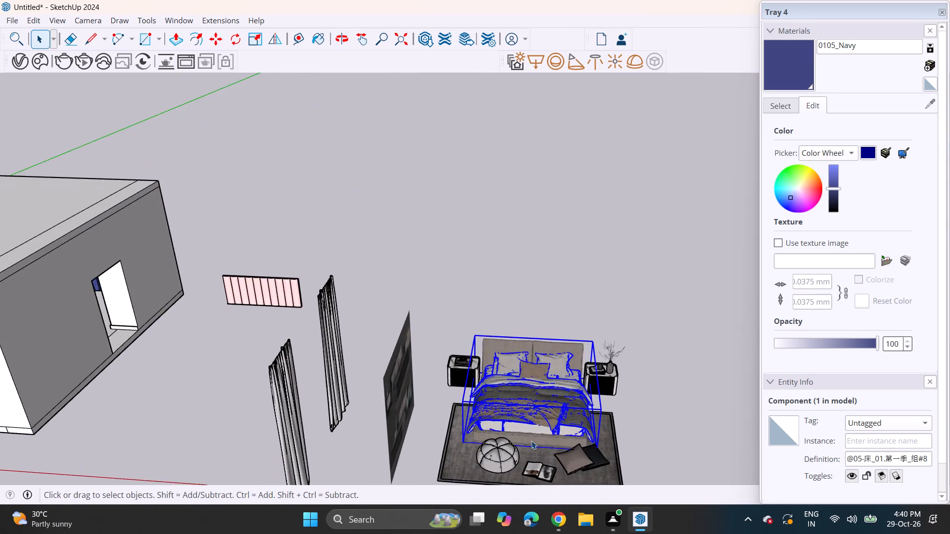
scroll(530, 456, up, 4)
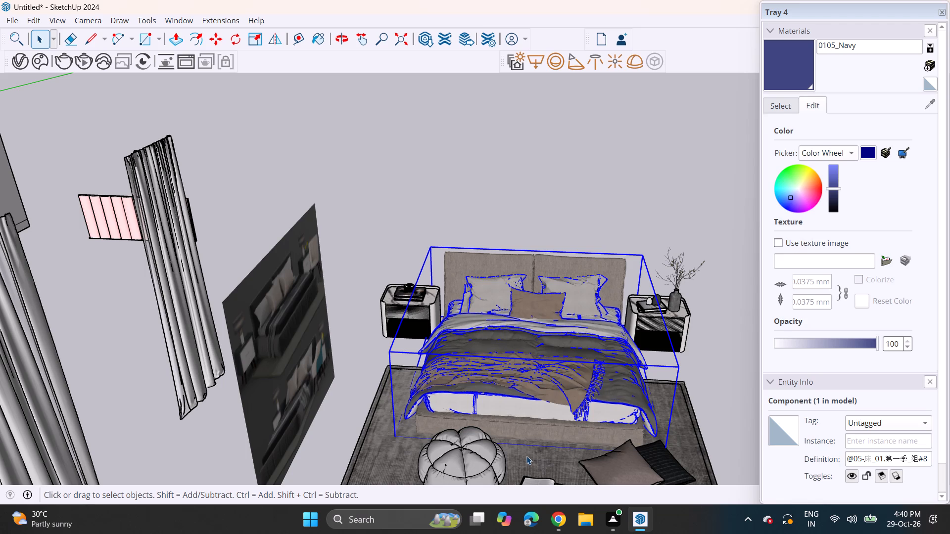
scroll(562, 381, down, 5)
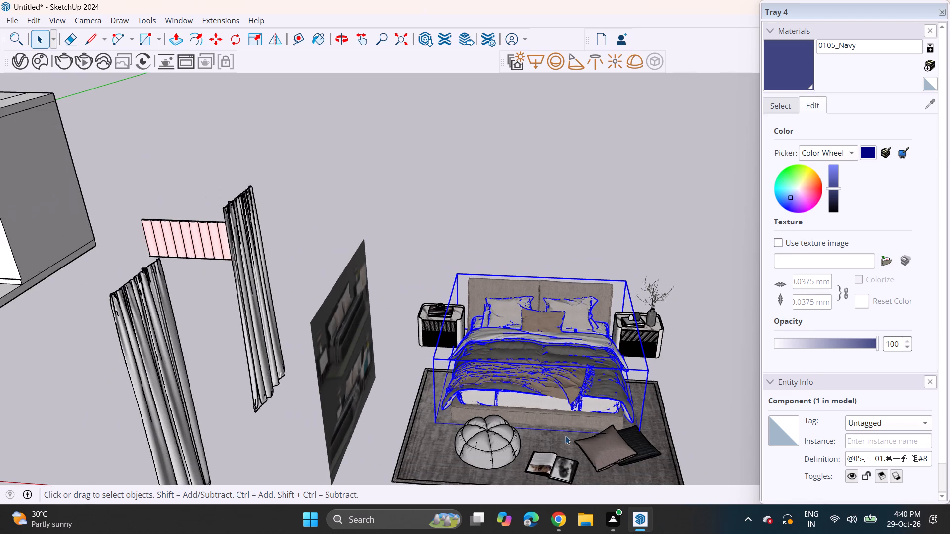
scroll(564, 436, down, 1)
middle_drag(561, 436, 560, 394)
scroll(417, 379, down, 4)
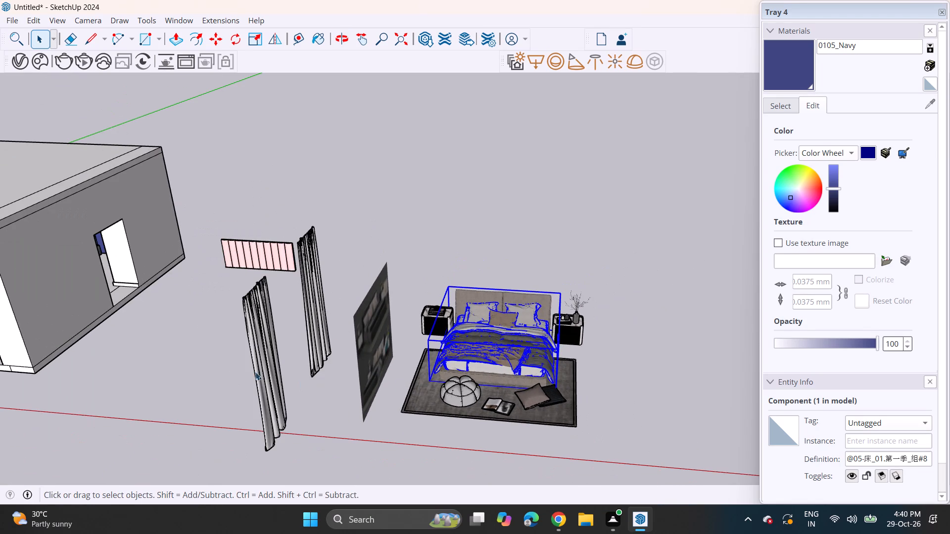
Erase the old dark bed group from inside the room.
middle_drag(189, 358, 666, 346)
middle_drag(150, 297, 224, 267)
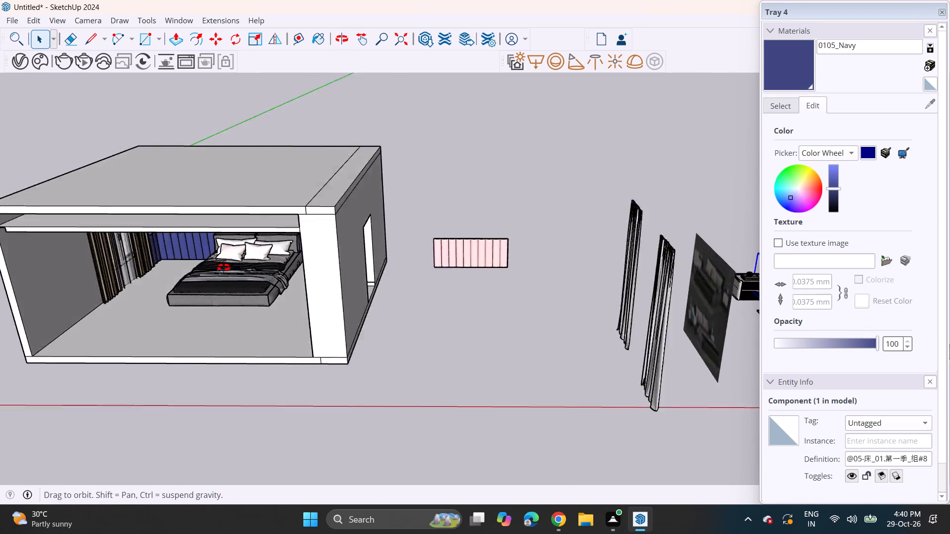
middle_drag(224, 267, 276, 286)
click(243, 322)
scroll(245, 330, up, 4)
right_click(260, 301)
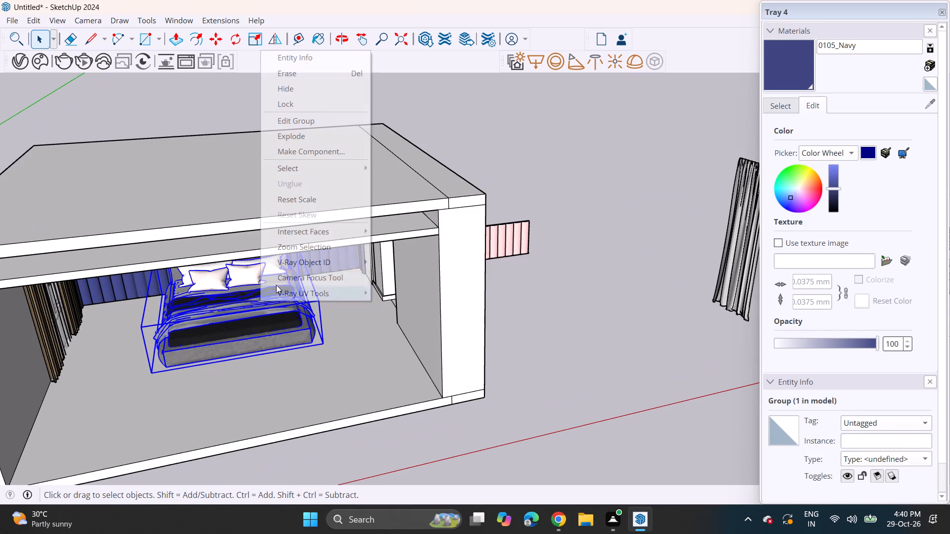
click(312, 76)
Select all the exploded bed set pieces, including nightstands, rug and accessories, and make them one group.
middle_drag(291, 305, 256, 262)
scroll(251, 266, down, 5)
scroll(247, 286, up, 1)
scroll(247, 289, down, 1)
middle_drag(471, 314, 229, 404)
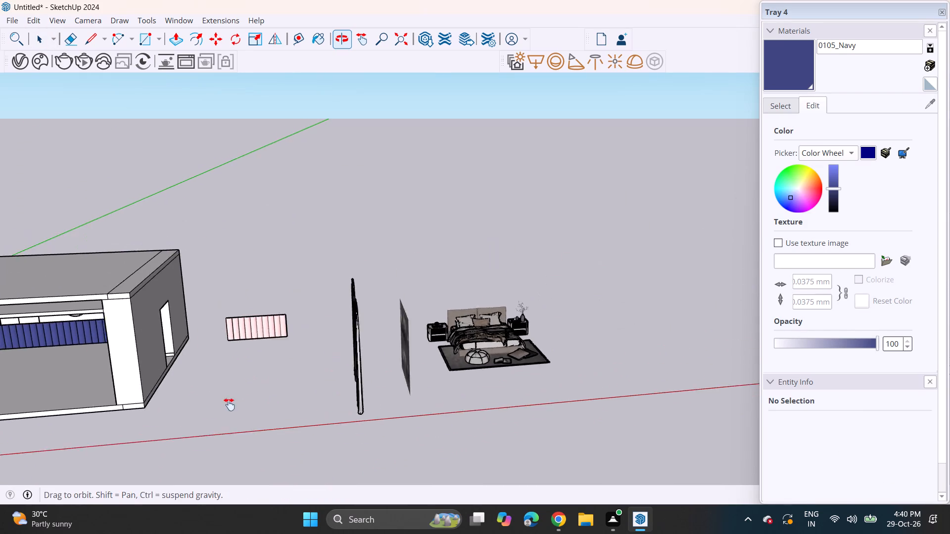
middle_drag(229, 404, 226, 406)
scroll(424, 379, up, 1)
scroll(424, 379, down, 1)
scroll(424, 378, up, 5)
click(440, 361)
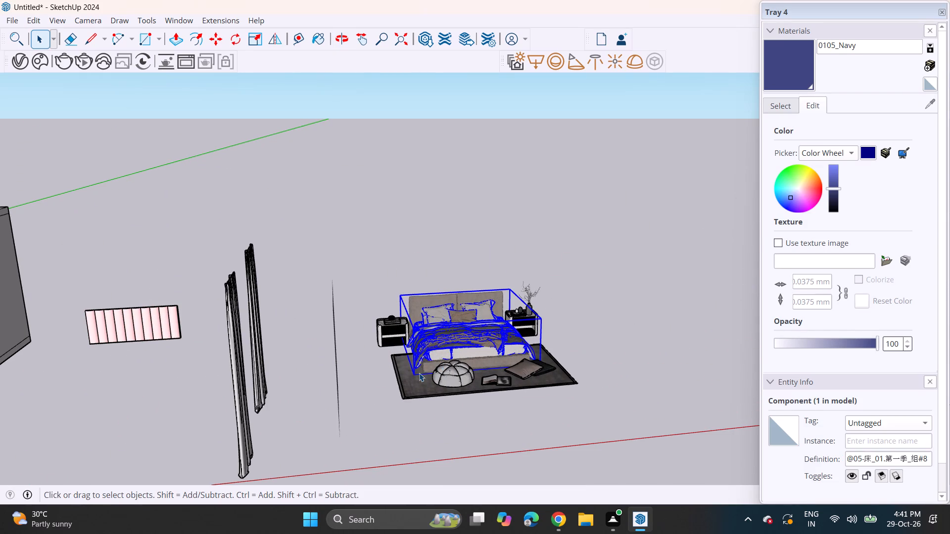
click(424, 386)
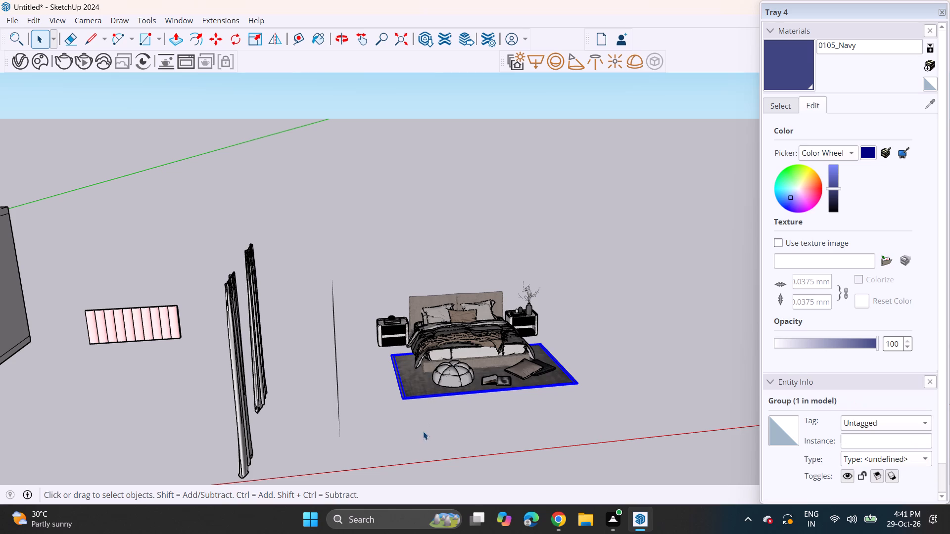
drag(368, 242, 596, 435)
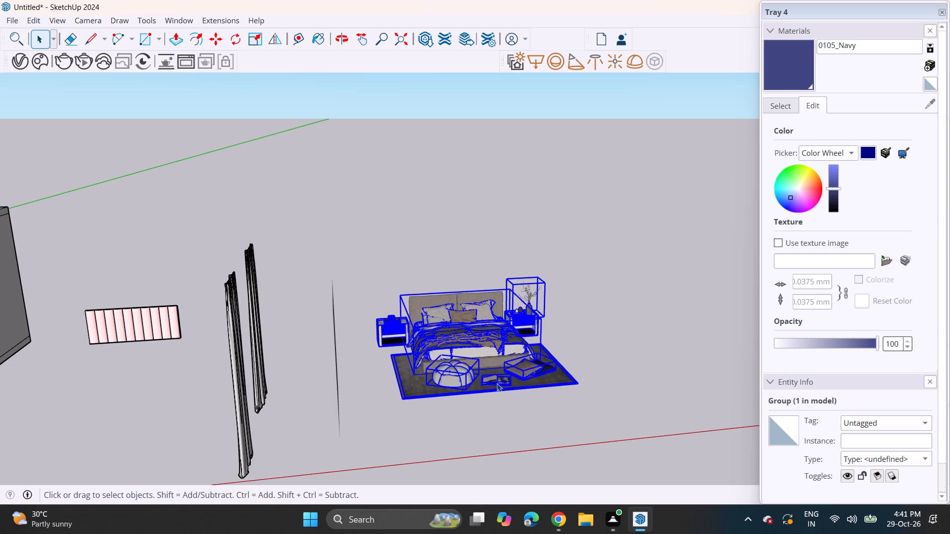
right_click(478, 355)
click(519, 224)
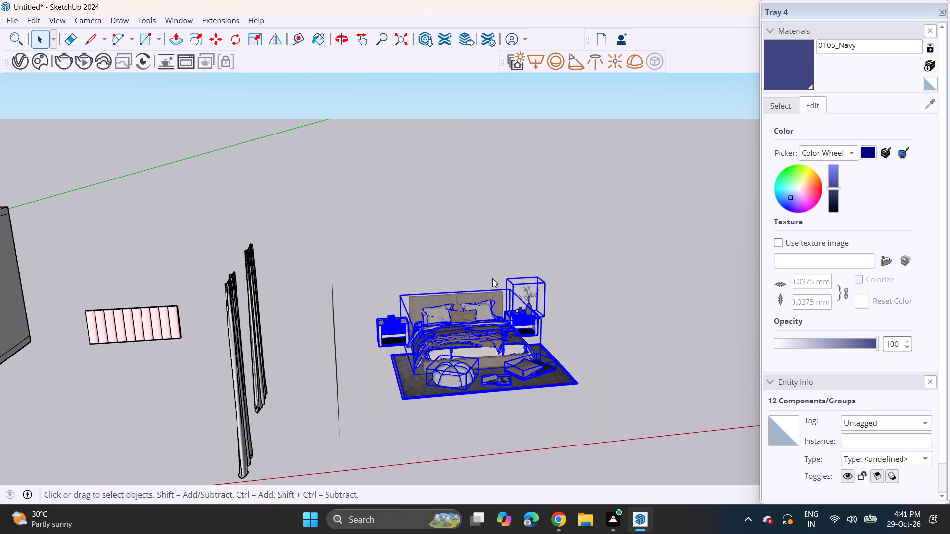
Move the bed set group by its lower front corner into the room, onto the floor before the navy panelled wall.
scroll(437, 324, down, 3)
click(218, 39)
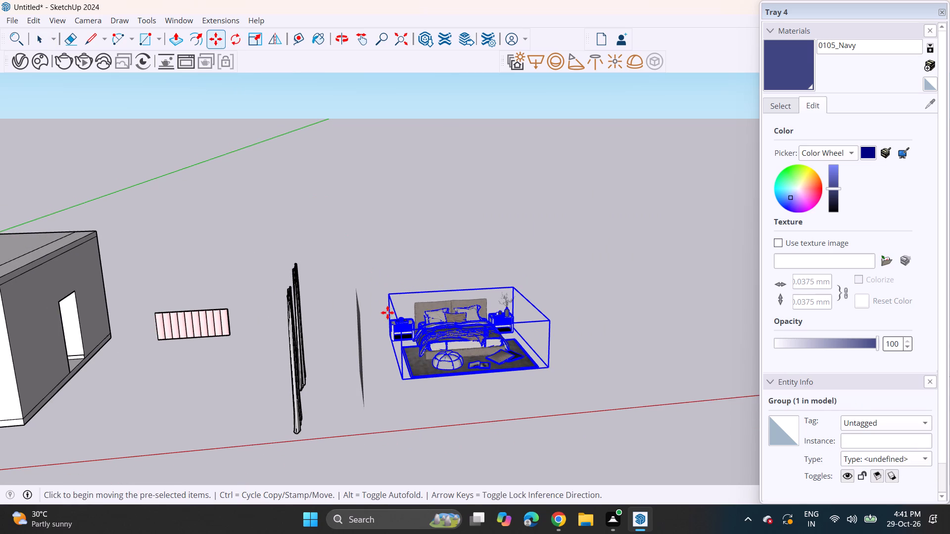
click(403, 382)
middle_drag(121, 400, 224, 400)
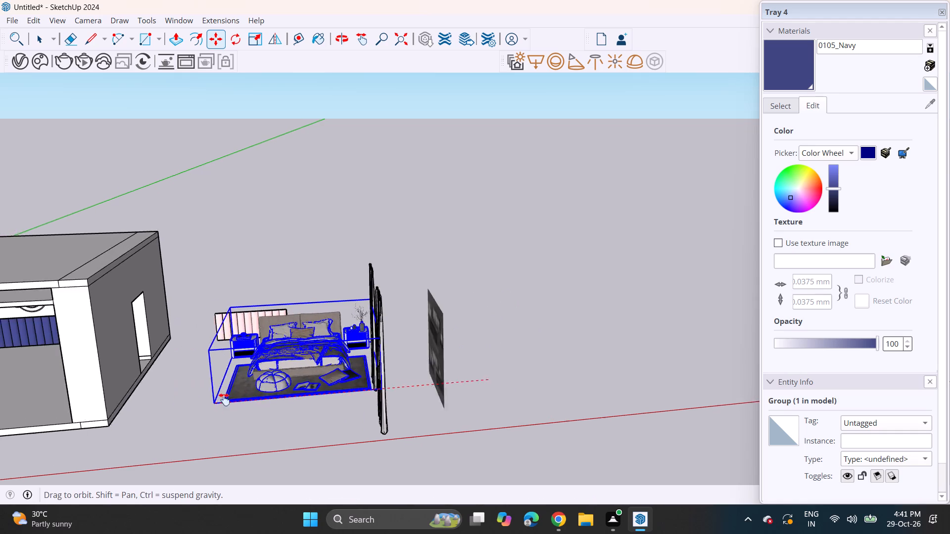
middle_drag(224, 400, 625, 334)
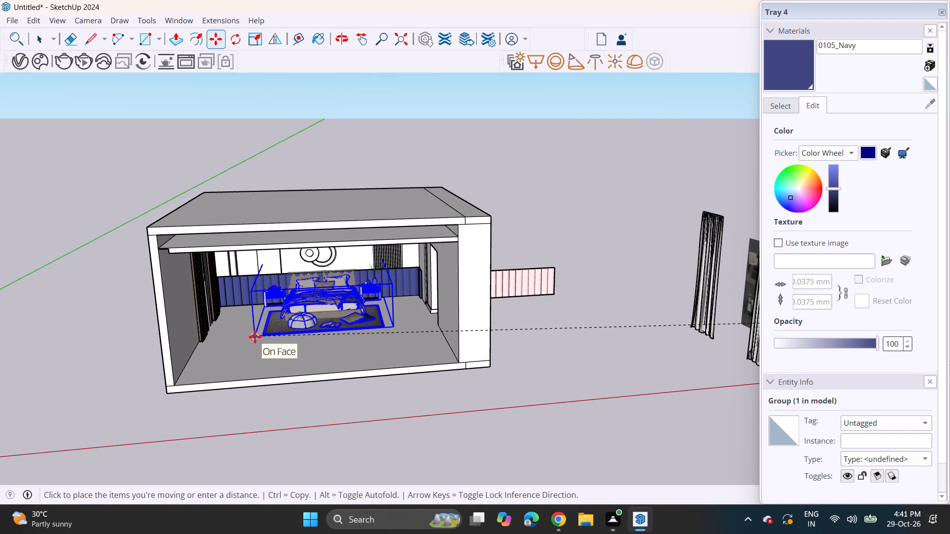
click(255, 337)
Move the bed set group slightly forward so its headboard clears the navy wall panelling.
scroll(335, 318, up, 9)
scroll(351, 328, down, 2)
scroll(351, 328, up, 7)
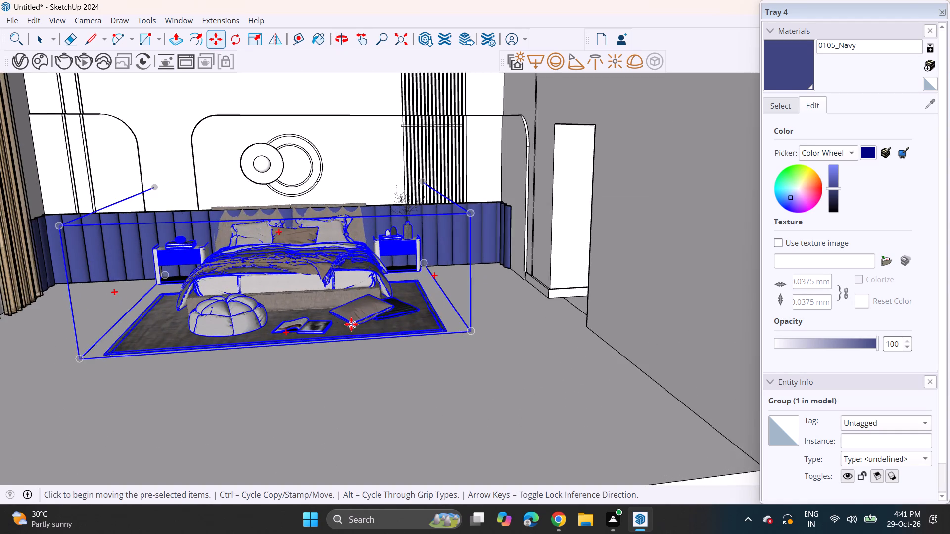
shift+middle_drag(351, 324, 408, 363)
click(356, 335)
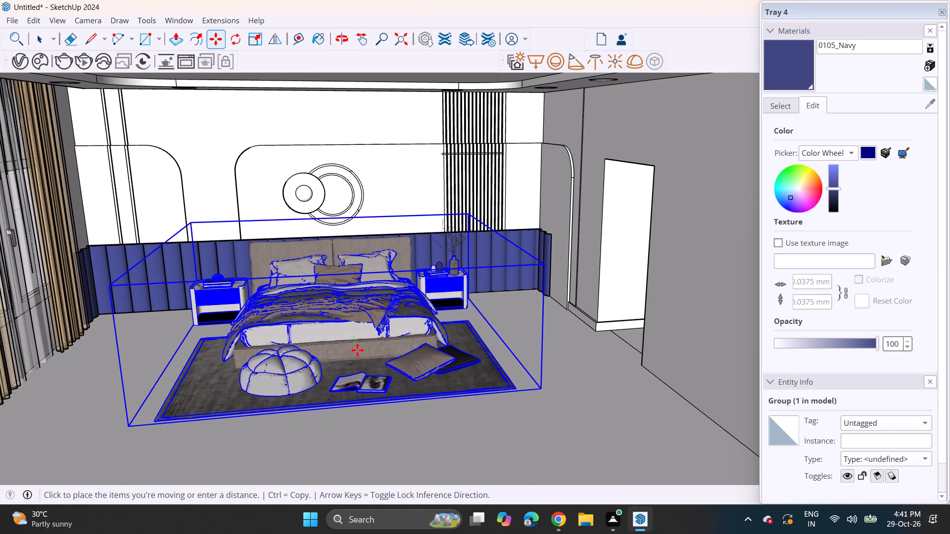
click(357, 350)
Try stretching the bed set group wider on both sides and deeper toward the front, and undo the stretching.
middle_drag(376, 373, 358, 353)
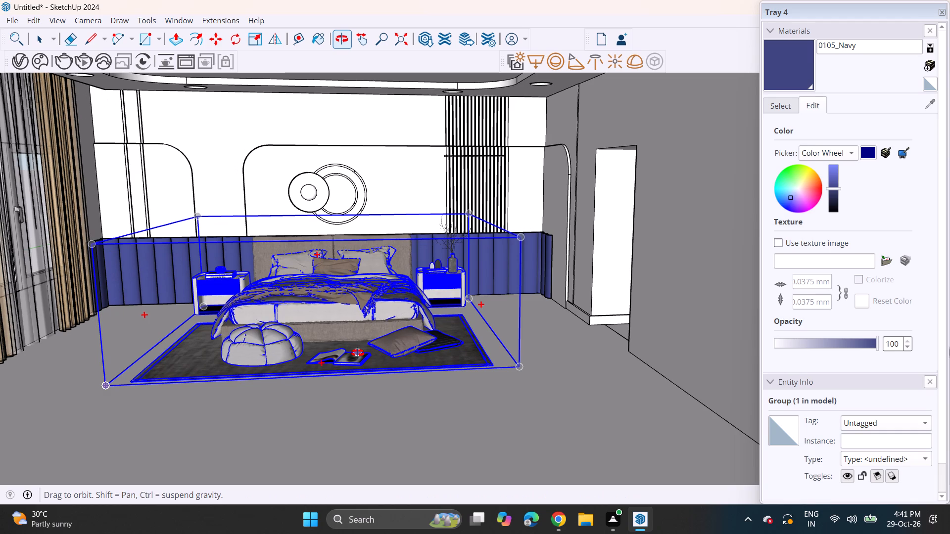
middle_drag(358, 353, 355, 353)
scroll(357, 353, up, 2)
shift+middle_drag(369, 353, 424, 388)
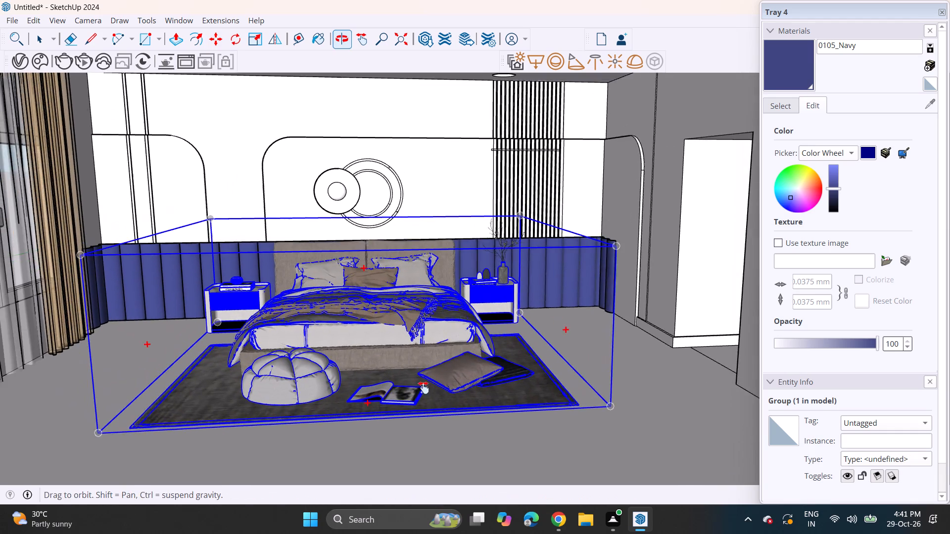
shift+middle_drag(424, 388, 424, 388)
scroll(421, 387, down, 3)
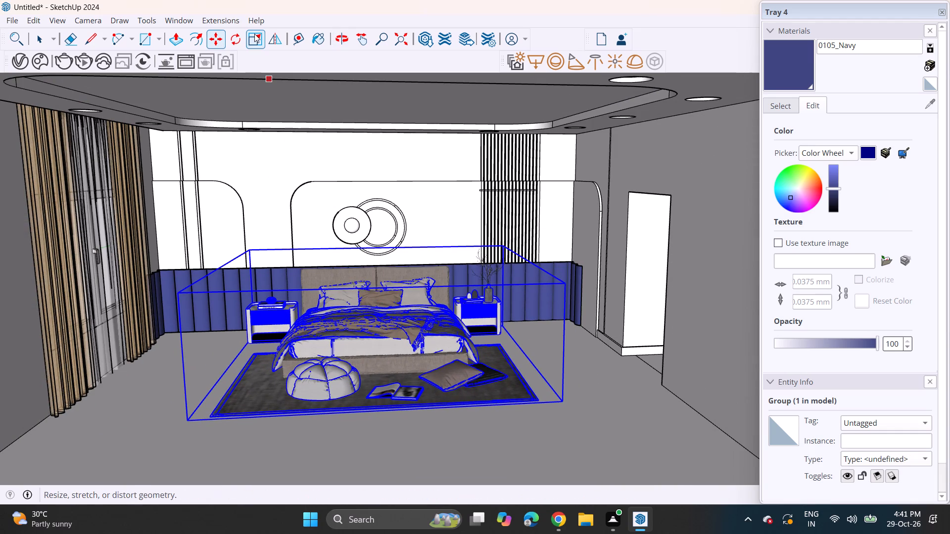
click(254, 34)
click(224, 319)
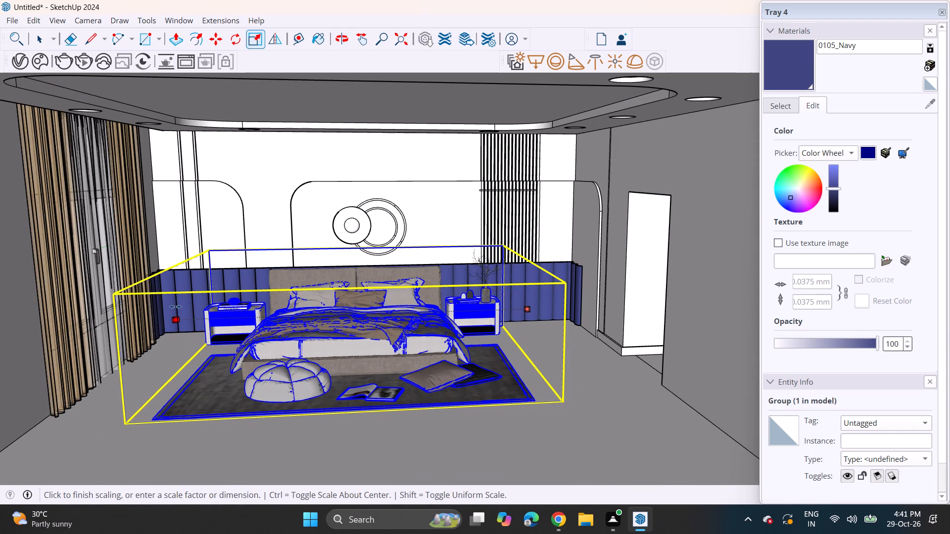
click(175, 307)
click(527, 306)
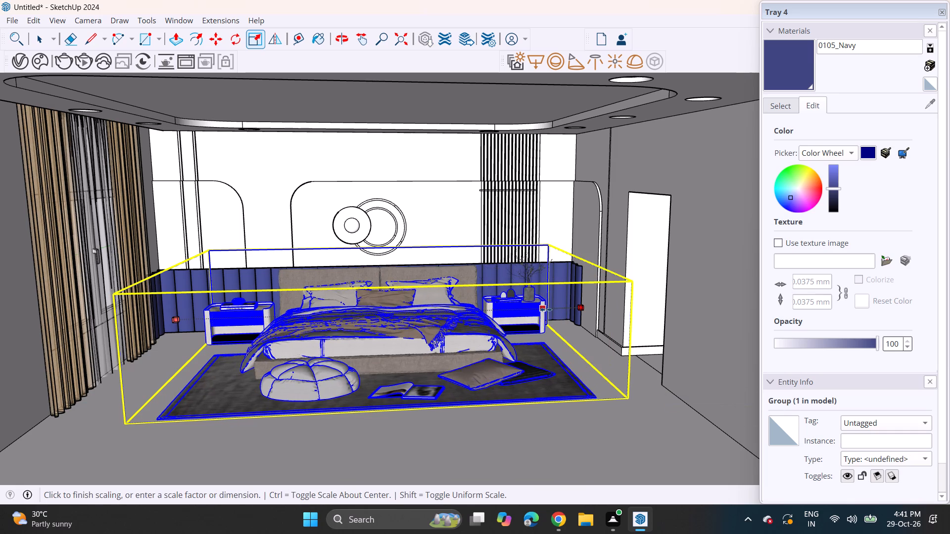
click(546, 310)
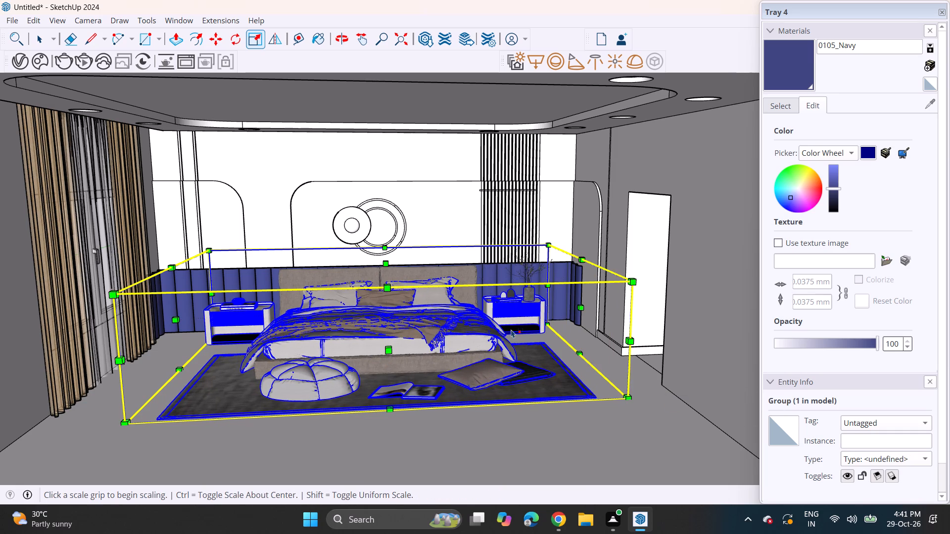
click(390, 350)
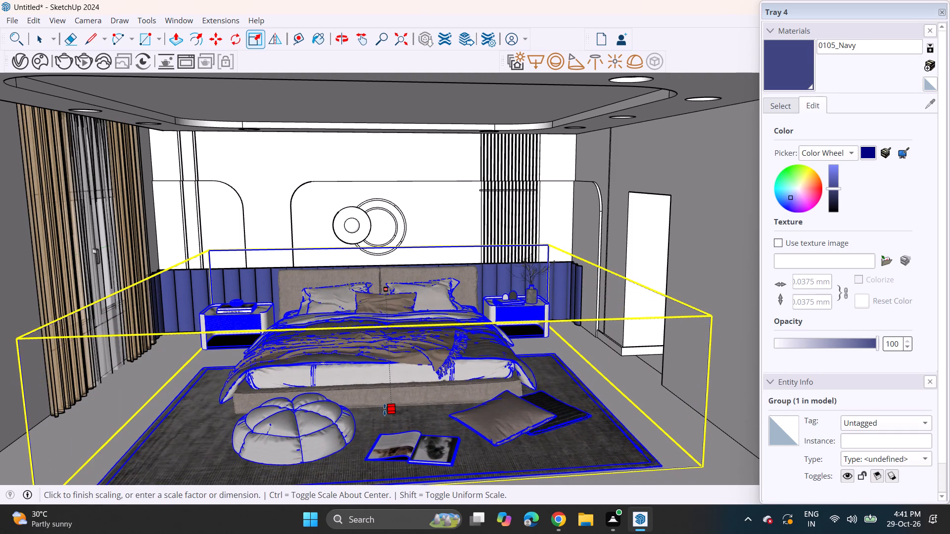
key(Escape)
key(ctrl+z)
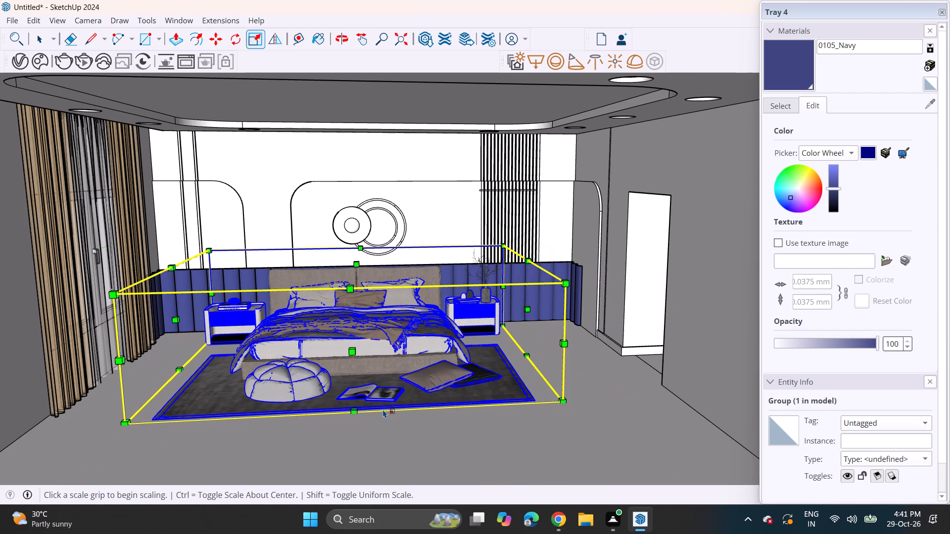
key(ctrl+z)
Scale the bed set group up slightly and uniformly from its upper front corner on the curtain side.
middle_drag(403, 369, 400, 369)
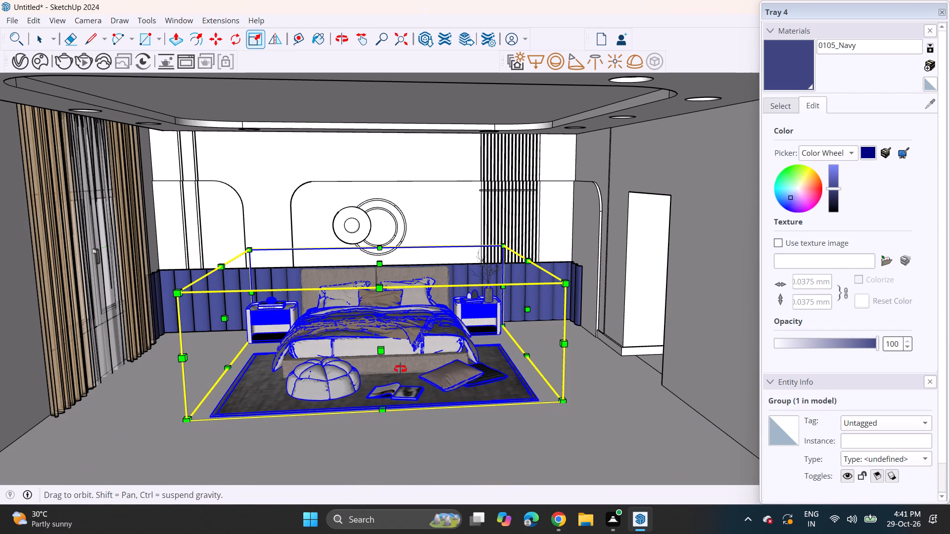
middle_drag(400, 369, 395, 366)
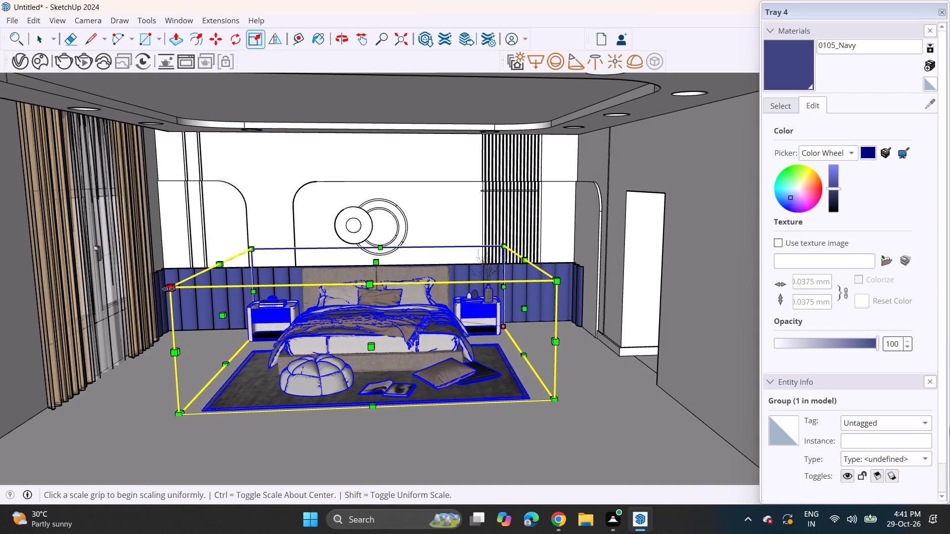
click(168, 289)
click(147, 283)
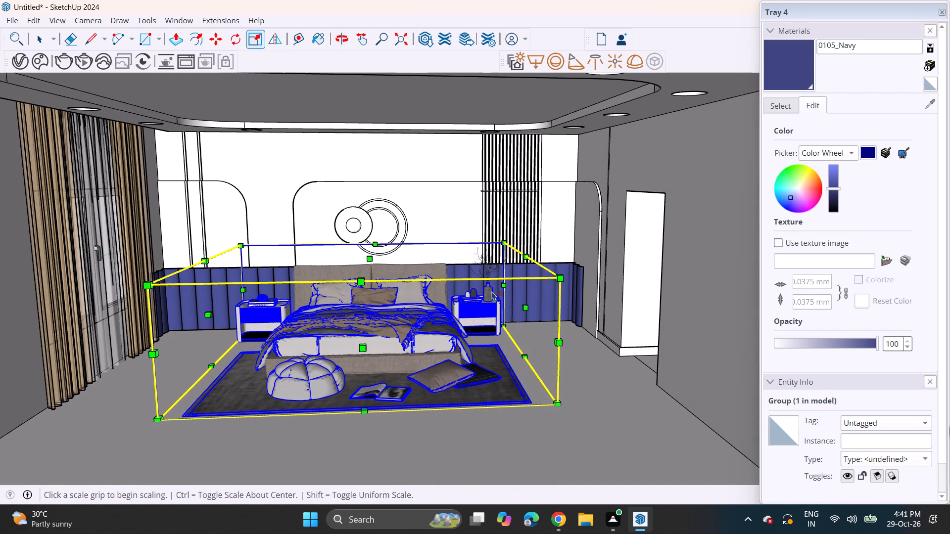
Scale the bed set group up slightly and uniformly from its upper front corner on the door side.
click(555, 278)
click(579, 273)
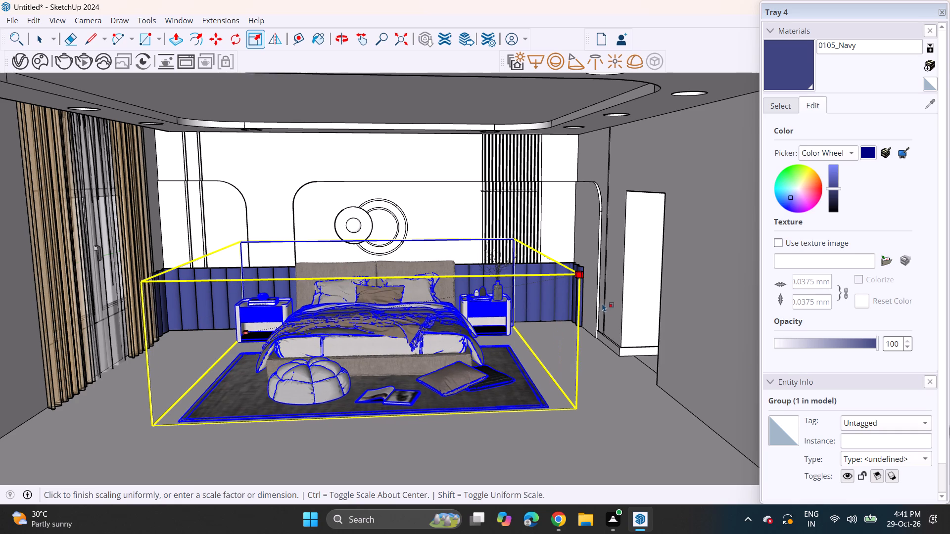
key(space)
key(space)
click(637, 326)
scroll(462, 366, up, 1)
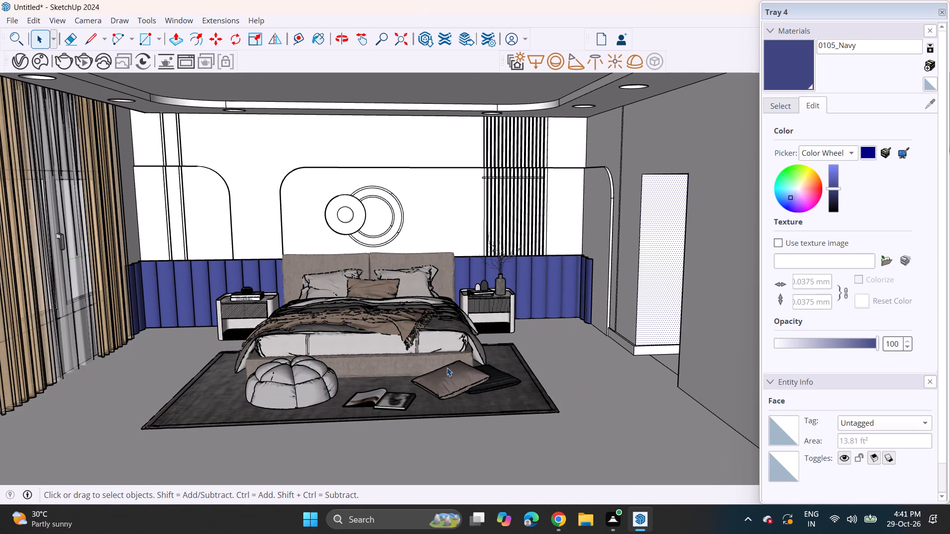
shift+middle_drag(446, 367, 474, 390)
middle_drag(459, 384, 456, 374)
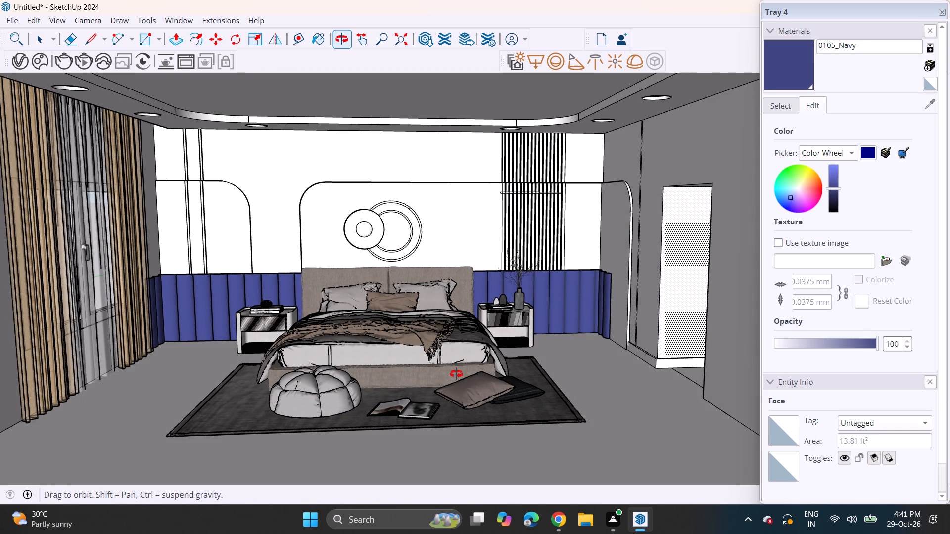
middle_drag(456, 374, 453, 375)
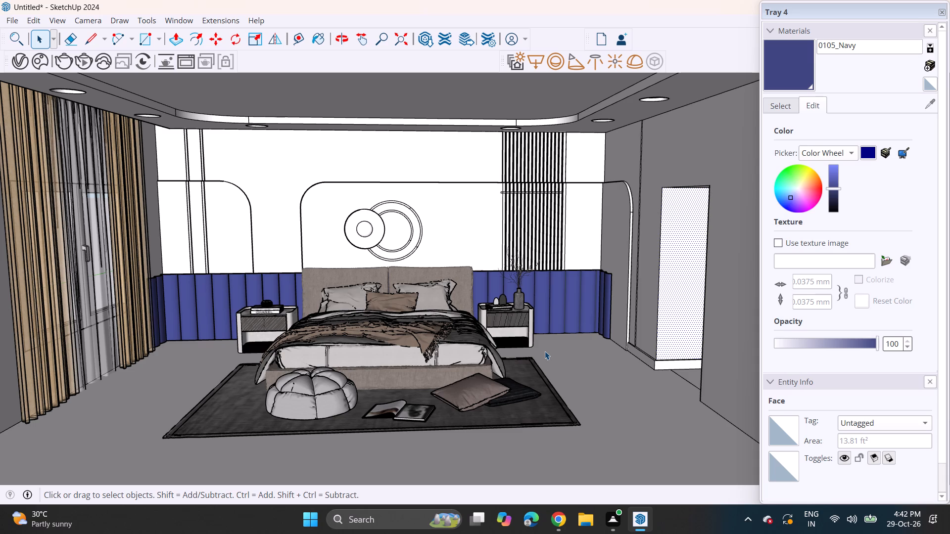
Explode the bed set group into its separate furniture pieces.
click(415, 363)
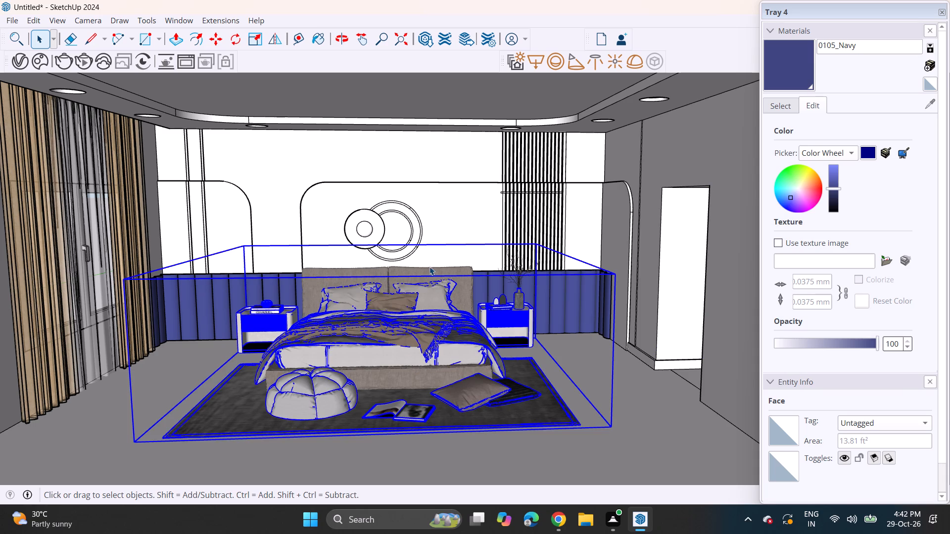
right_click(287, 327)
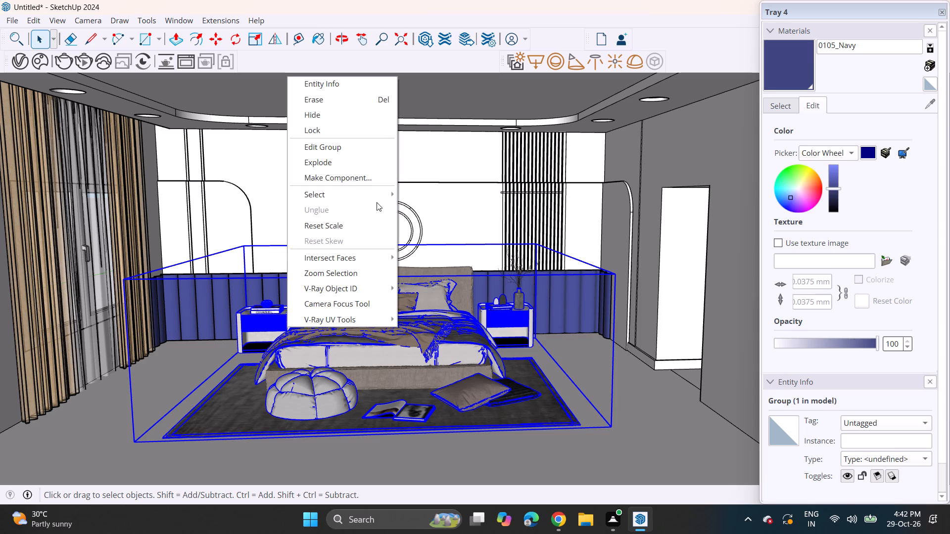
click(333, 161)
Move the curtain-side nightstand along the navy panelling, away from the bed toward the curtains.
click(271, 312)
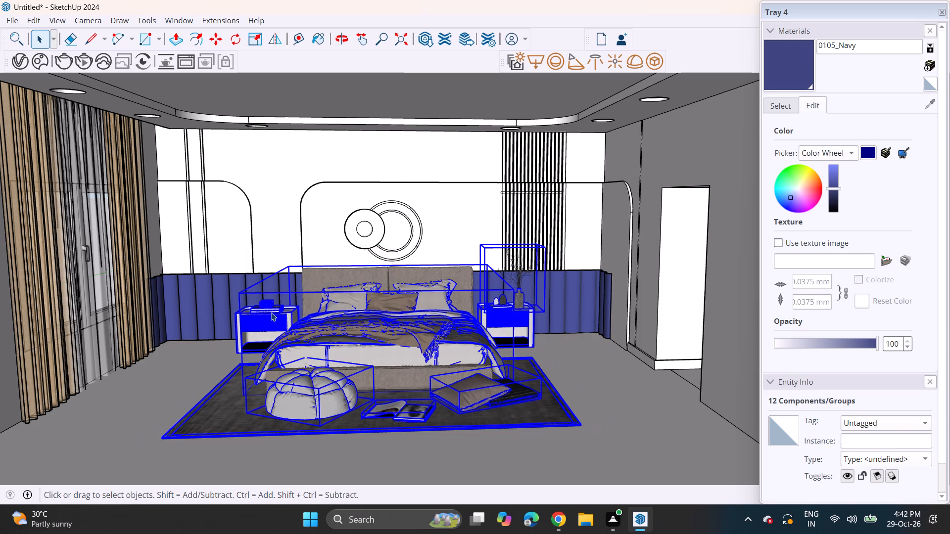
click(271, 317)
middle_drag(247, 329, 312, 347)
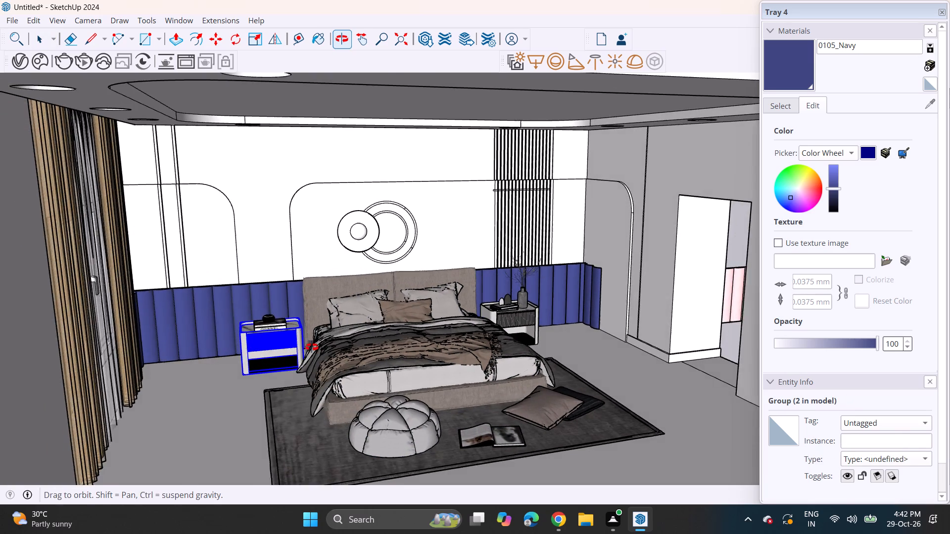
middle_drag(312, 347, 307, 347)
scroll(288, 362, up, 3)
scroll(288, 362, down, 1)
scroll(242, 310, up, 2)
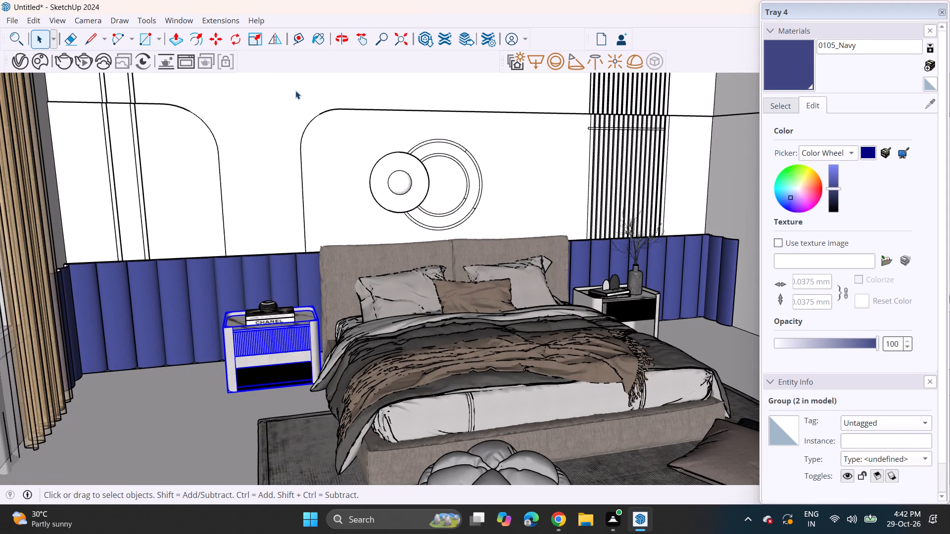
click(217, 39)
click(224, 395)
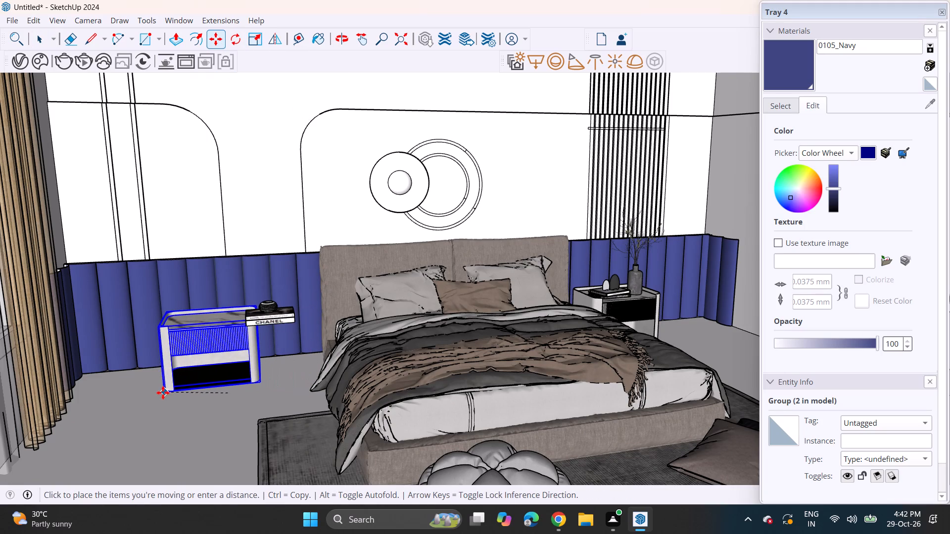
click(153, 395)
key(space)
Move the CHANEL books and the round ornament back onto the top of the curtain-side nightstand.
click(279, 325)
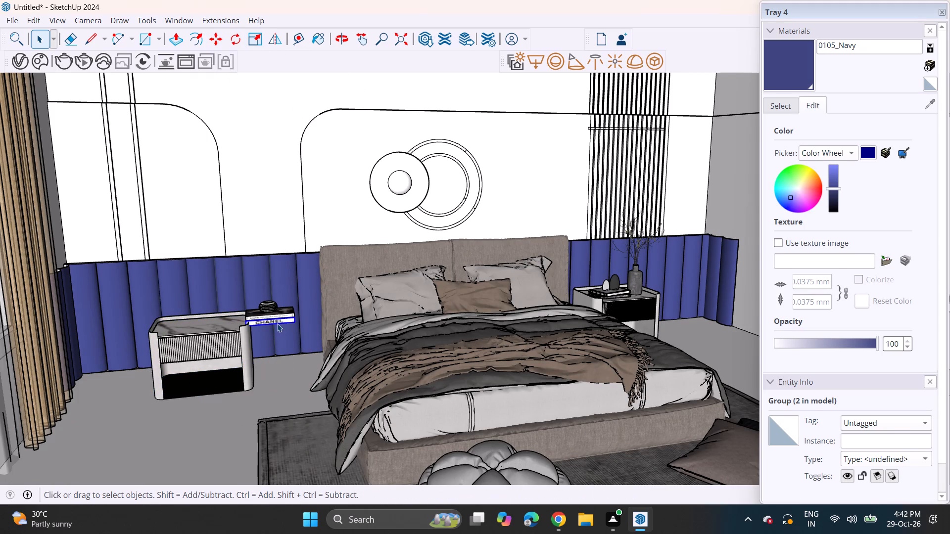
scroll(273, 314, up, 5)
ctrl+click(271, 318)
ctrl+click(265, 310)
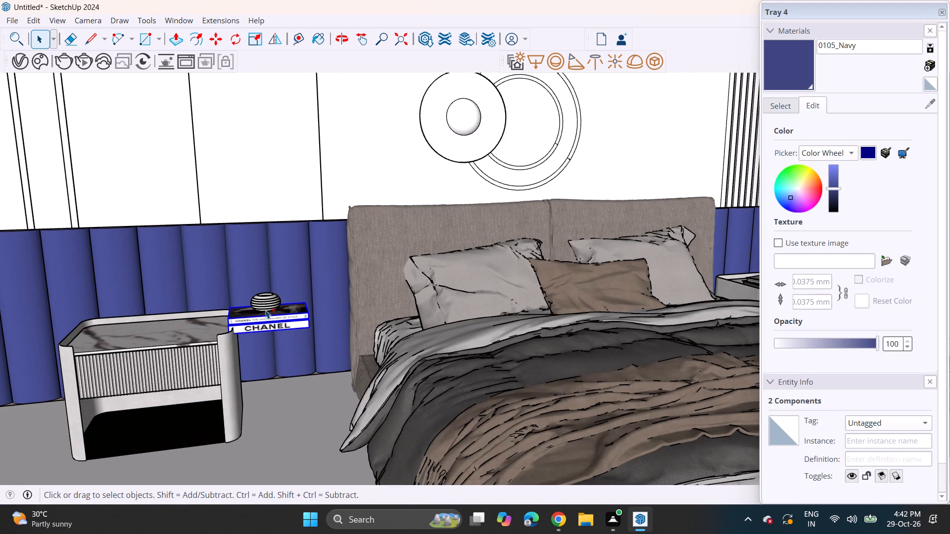
click(216, 34)
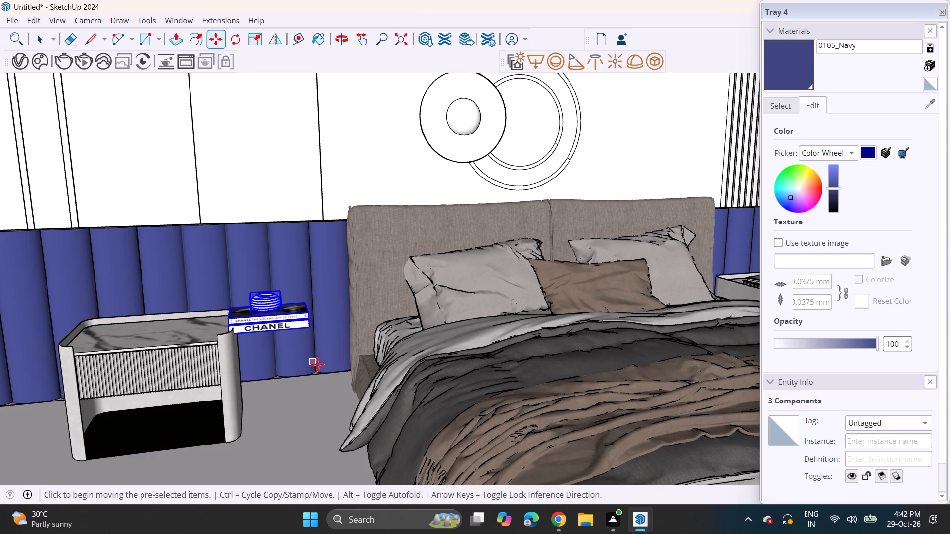
click(311, 331)
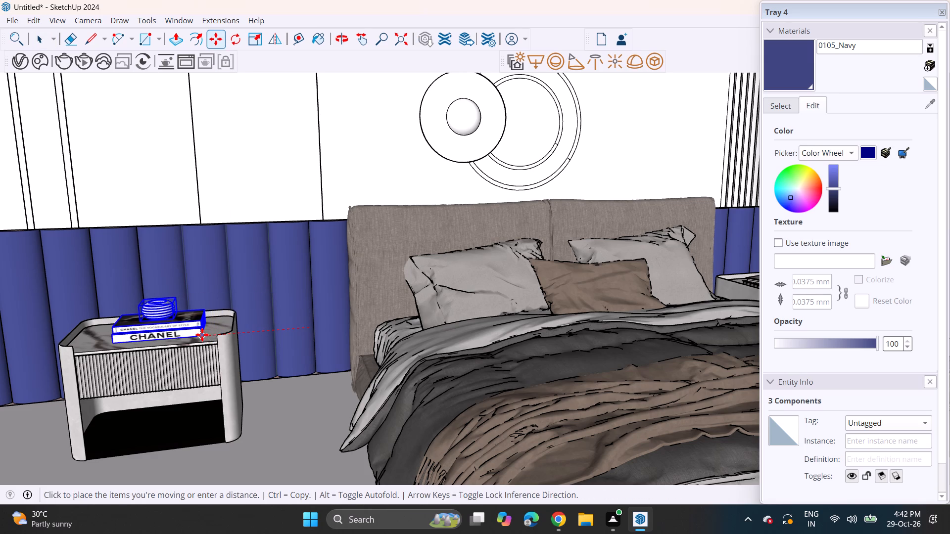
click(202, 335)
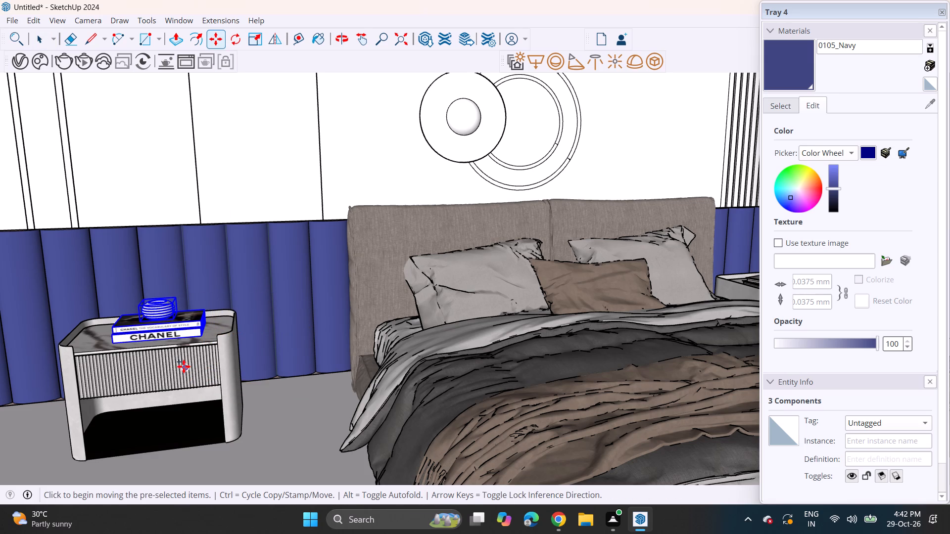
key(space)
Scale the curtain-side nightstand with its books and ornament up uniformly from its upper front corner facing the curtains.
ctrl+click(183, 366)
scroll(183, 366, down, 6)
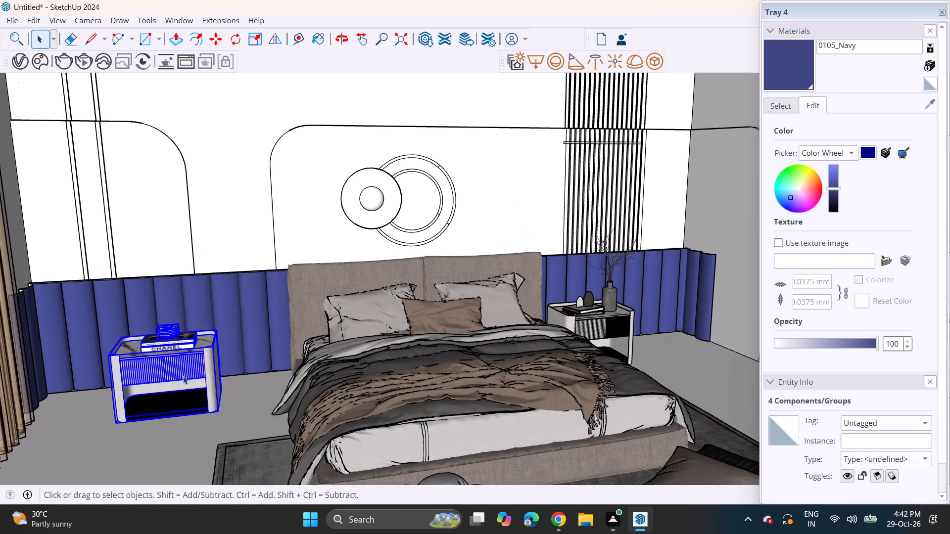
middle_drag(182, 406, 175, 380)
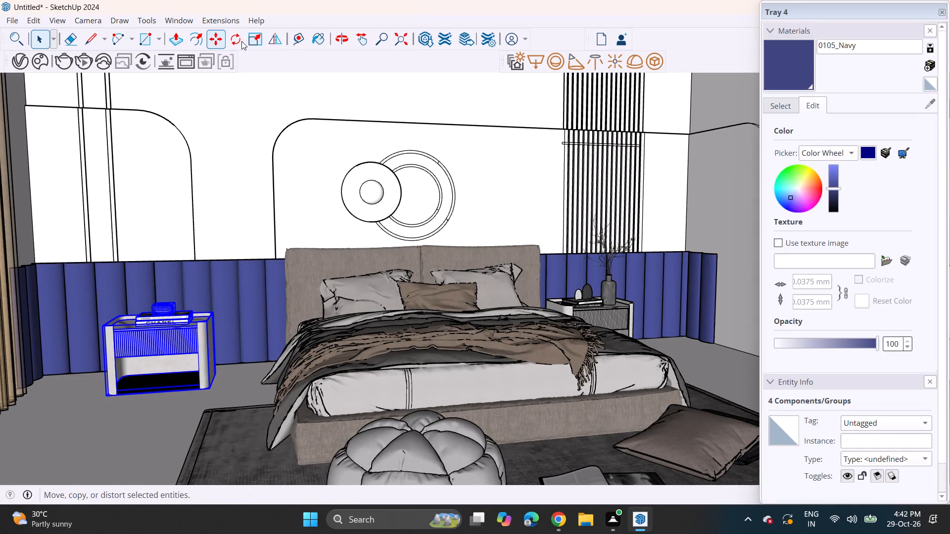
click(257, 40)
click(103, 314)
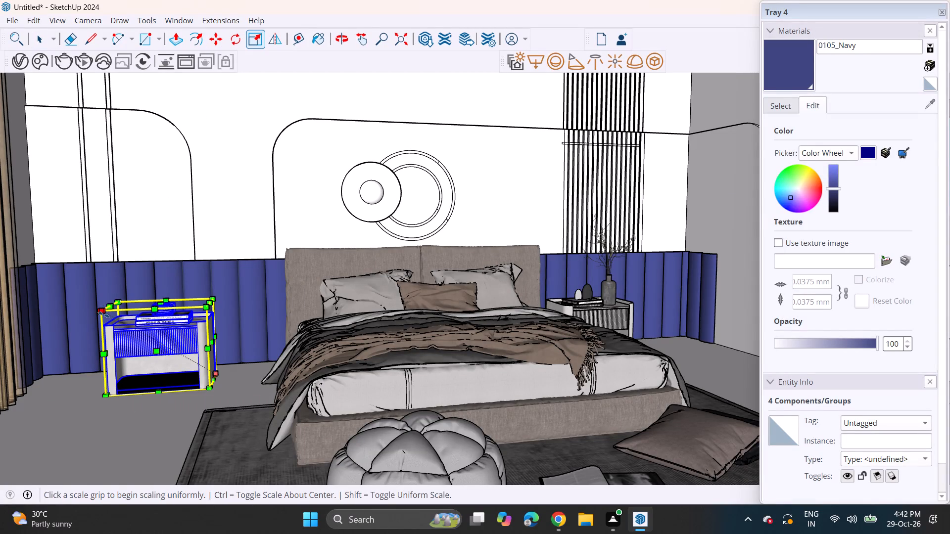
click(74, 288)
scroll(160, 352, up, 1)
scroll(160, 353, down, 3)
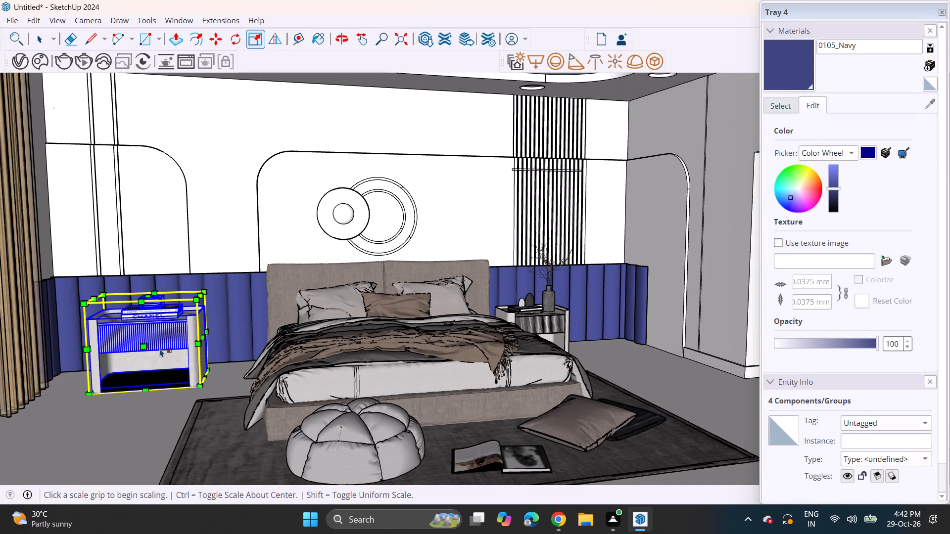
Move the enlarged curtain-side nightstand with its decor slightly back toward the bed.
click(222, 36)
middle_drag(222, 331, 219, 349)
click(206, 397)
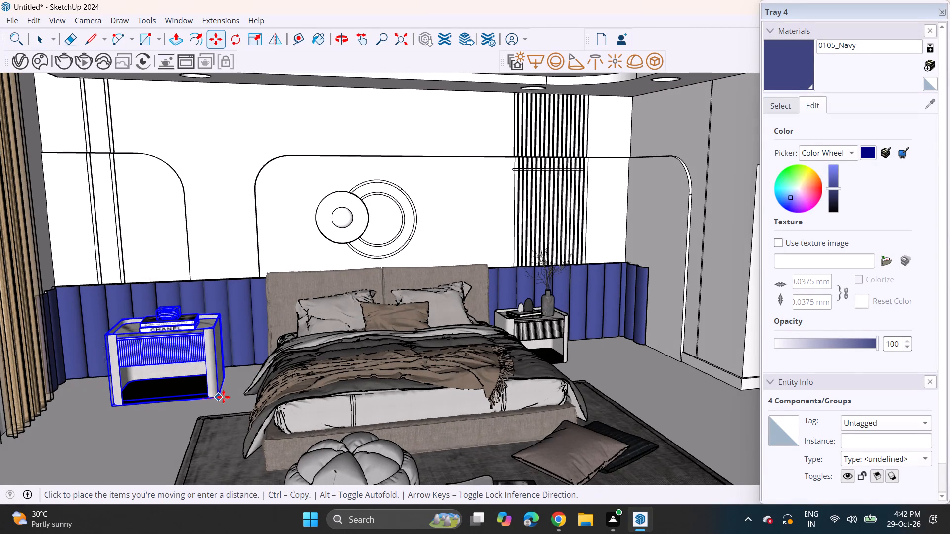
click(241, 396)
Scale the door-side nightstand with its vase and decor up uniformly from the upper front corner away from the bed.
shift+middle_drag(432, 361, 324, 352)
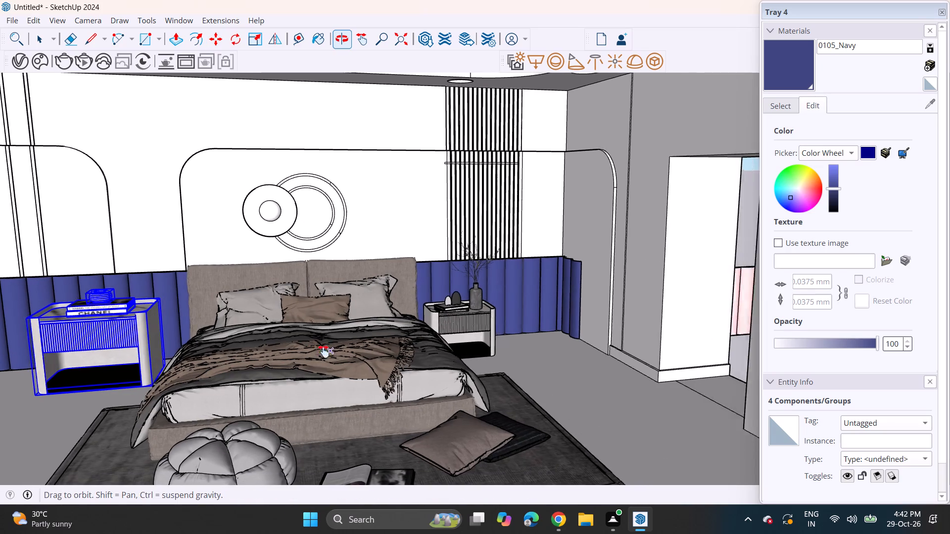
shift+middle_drag(324, 352, 307, 352)
middle_drag(403, 358, 347, 369)
key(space)
click(432, 346)
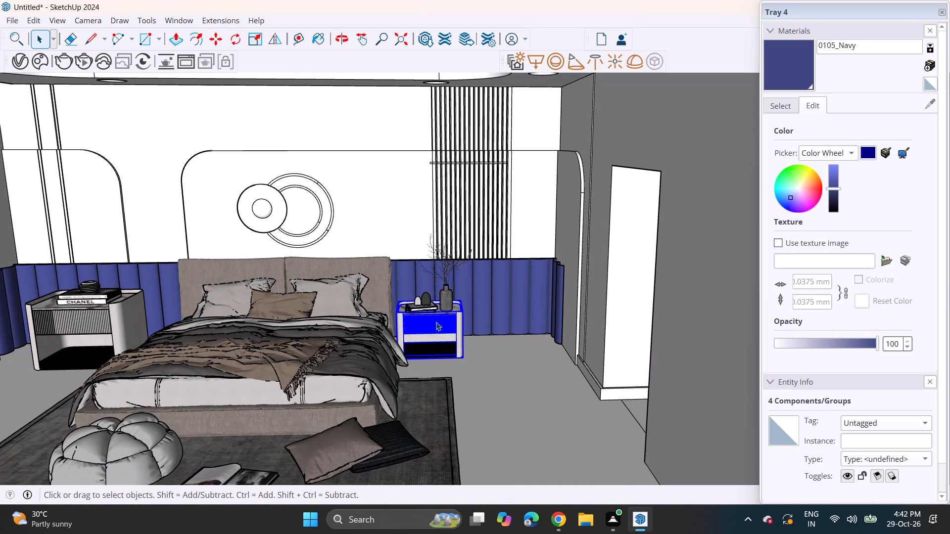
ctrl+click(442, 301)
ctrl+click(435, 301)
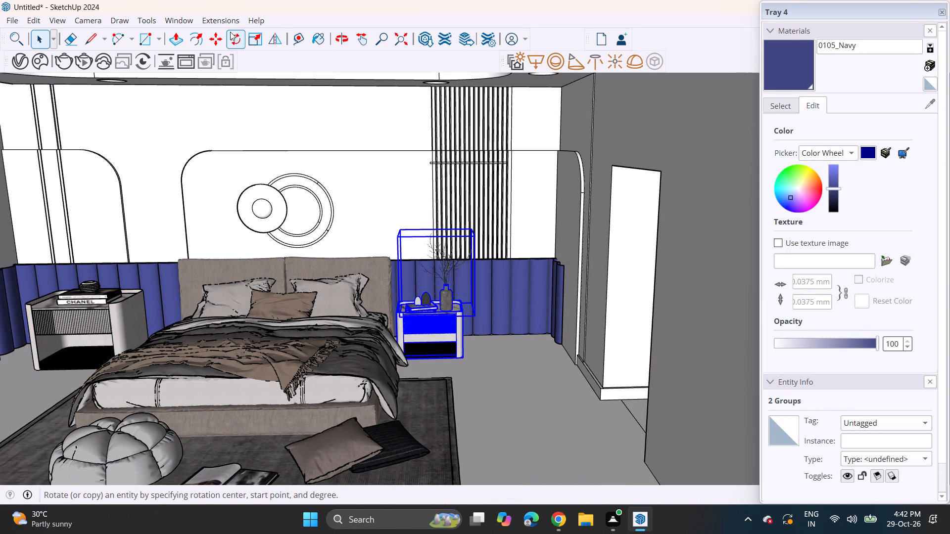
click(248, 39)
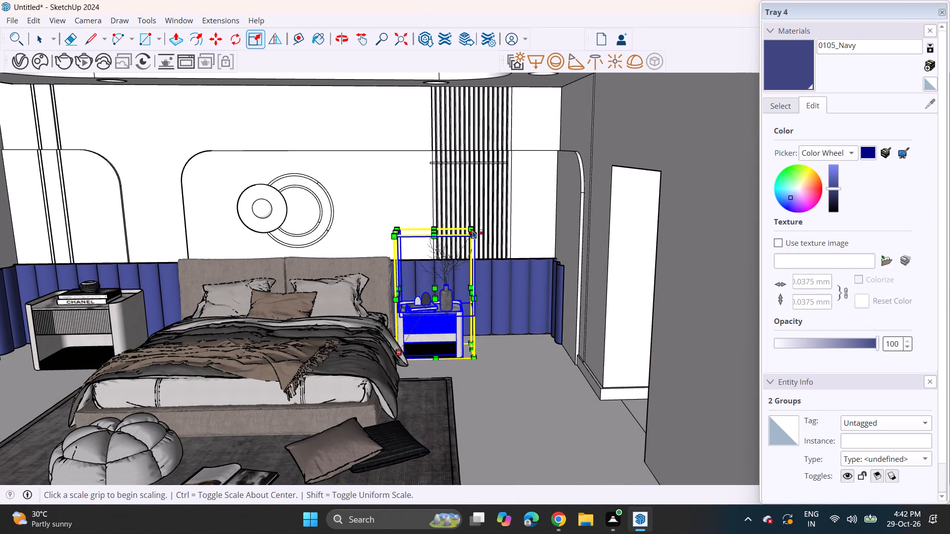
click(479, 239)
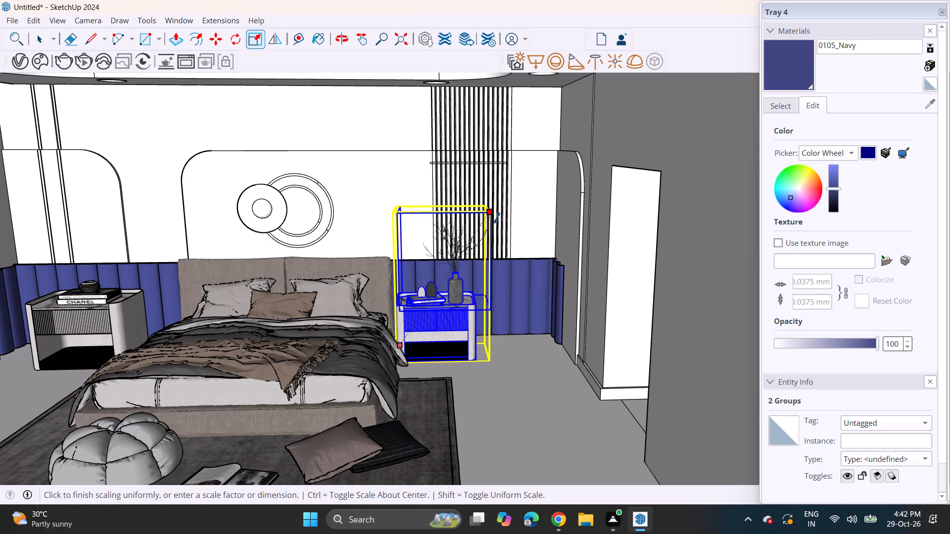
click(503, 212)
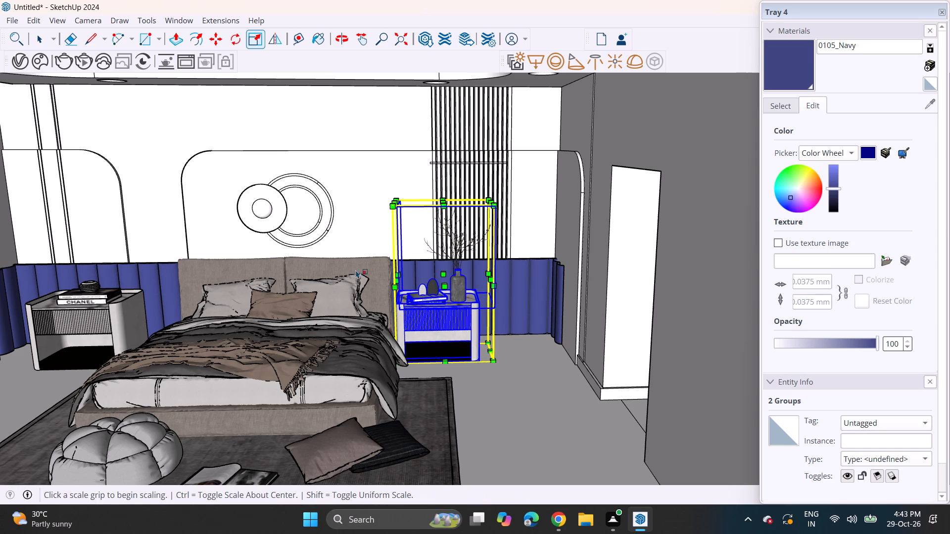
Move the door-side nightstand with its decor away from the bed, leaving a small gap beside the mattress.
click(215, 43)
click(411, 353)
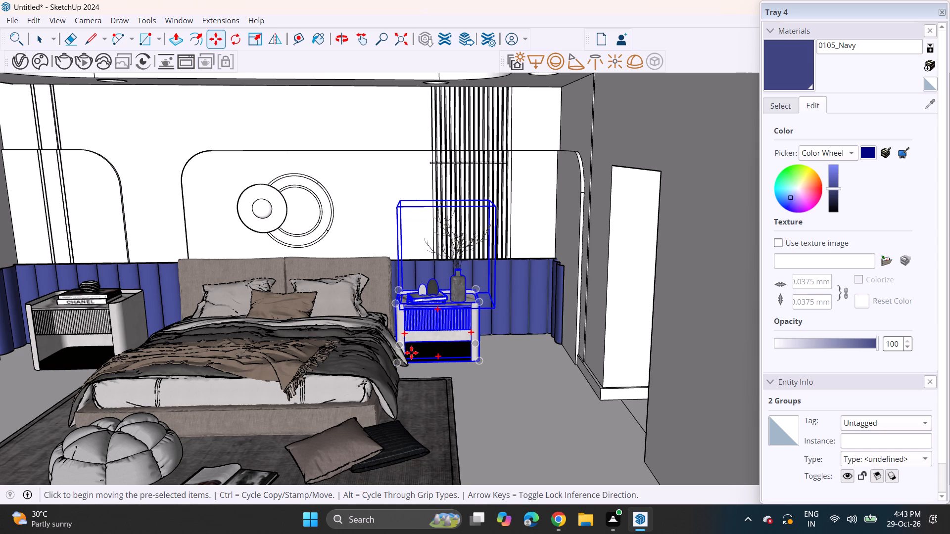
click(432, 350)
key(space)
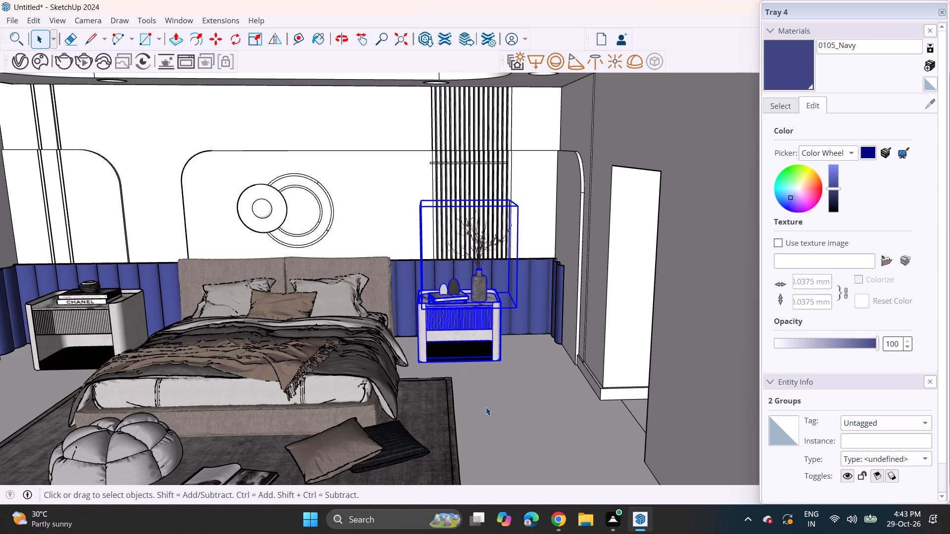
key(space)
click(486, 408)
Scale the bed component wider on both sides toward the nightstands and longer at its foot end.
middle_drag(337, 444, 354, 419)
scroll(354, 419, up, 1)
scroll(351, 405, down, 9)
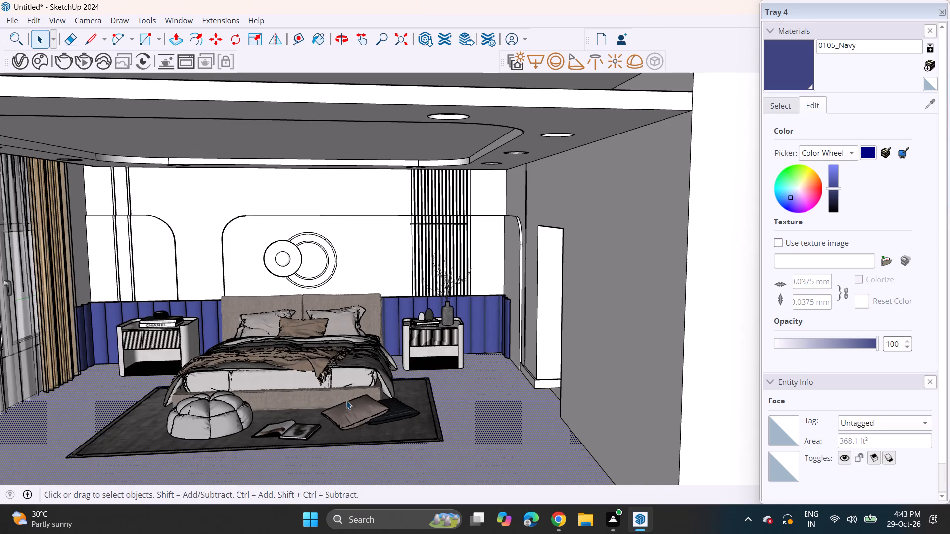
shift+middle_drag(346, 400, 395, 418)
click(341, 387)
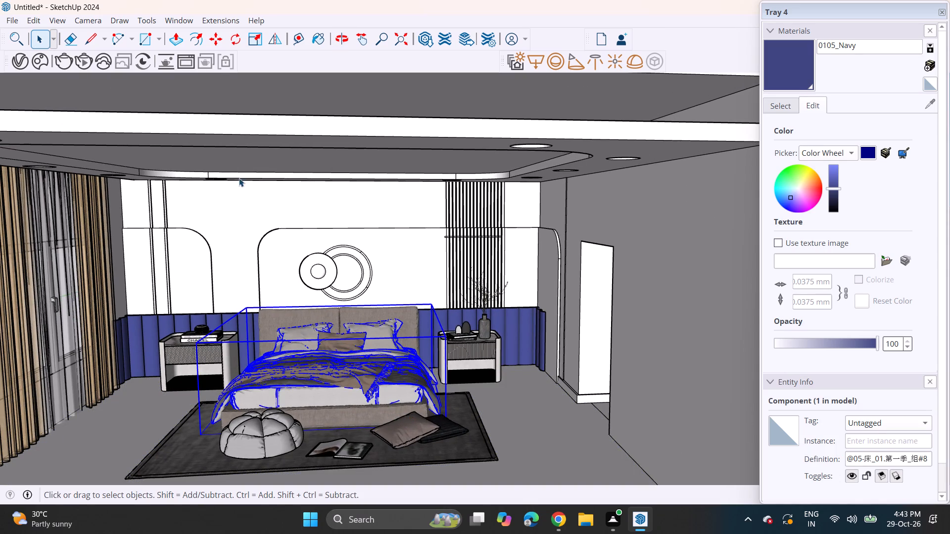
click(251, 39)
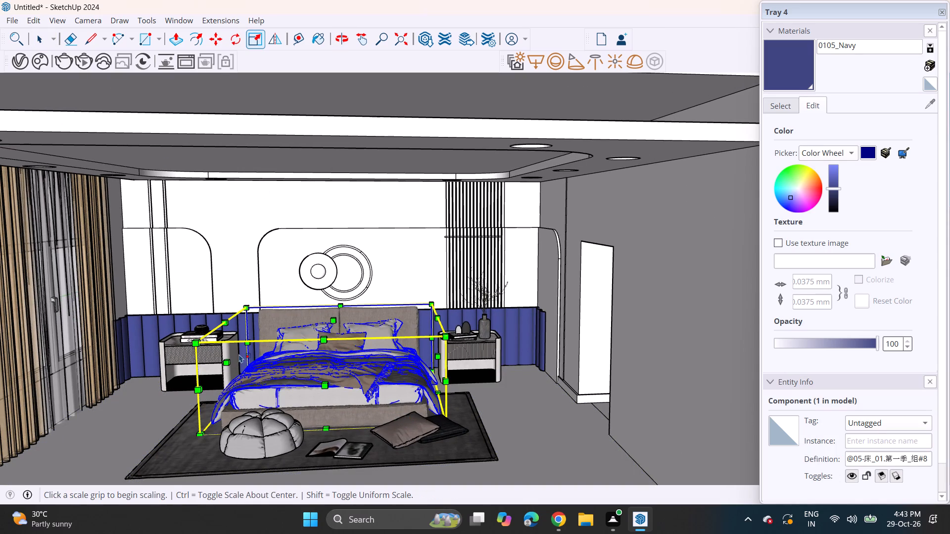
click(232, 365)
click(206, 356)
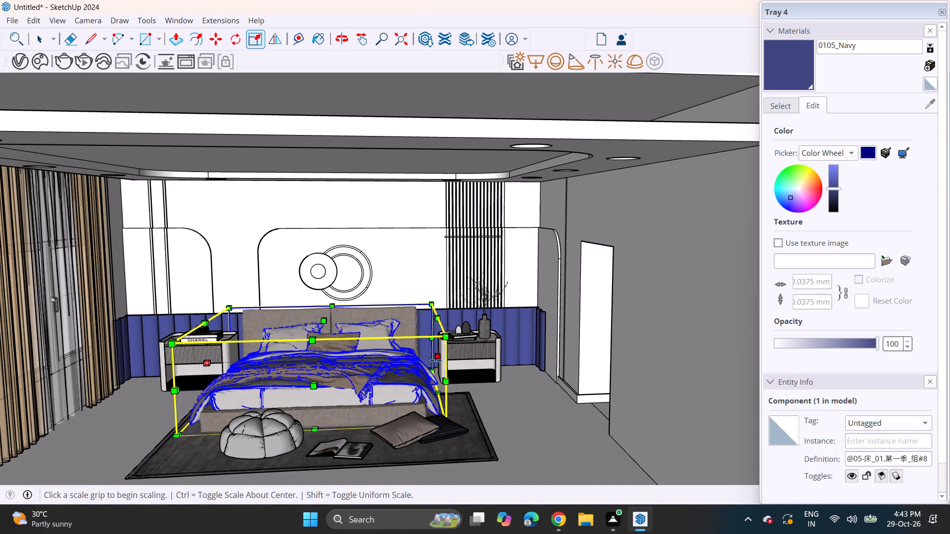
click(440, 354)
click(454, 355)
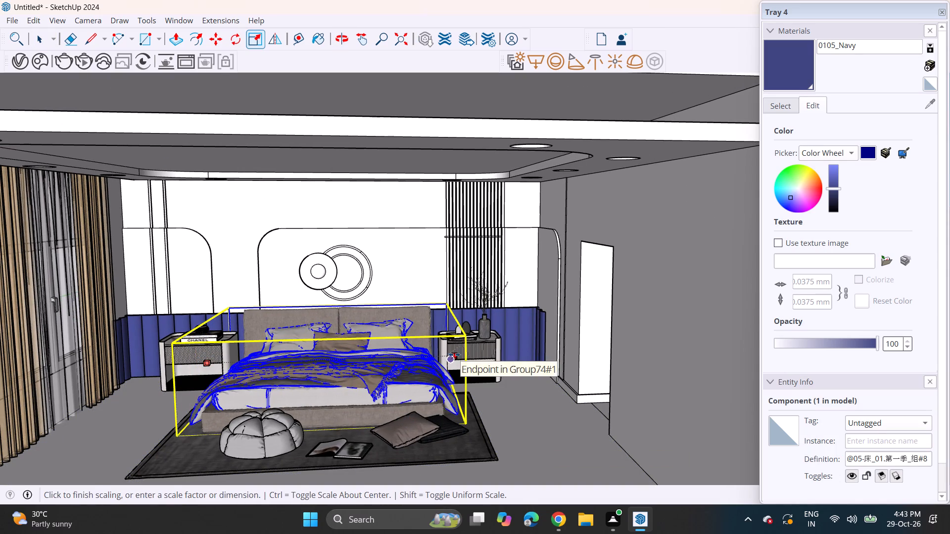
click(326, 381)
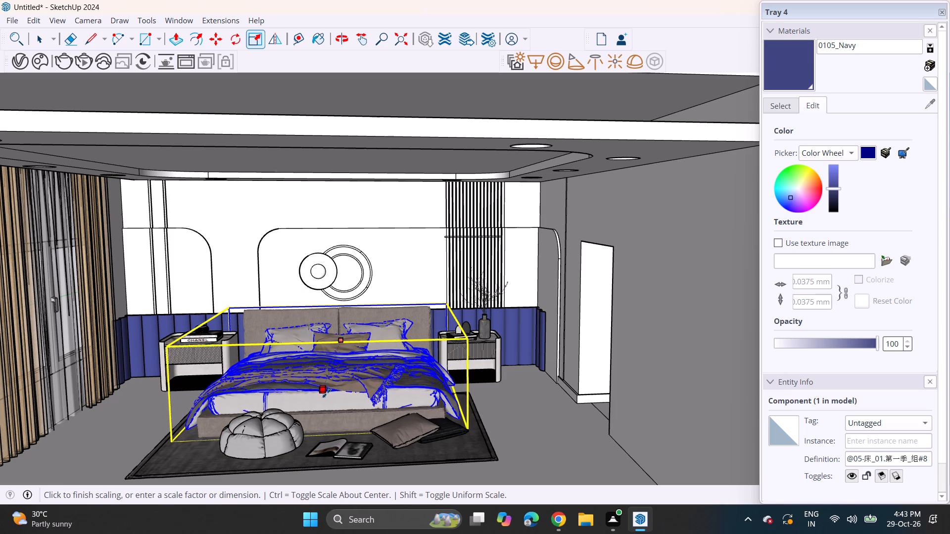
click(328, 405)
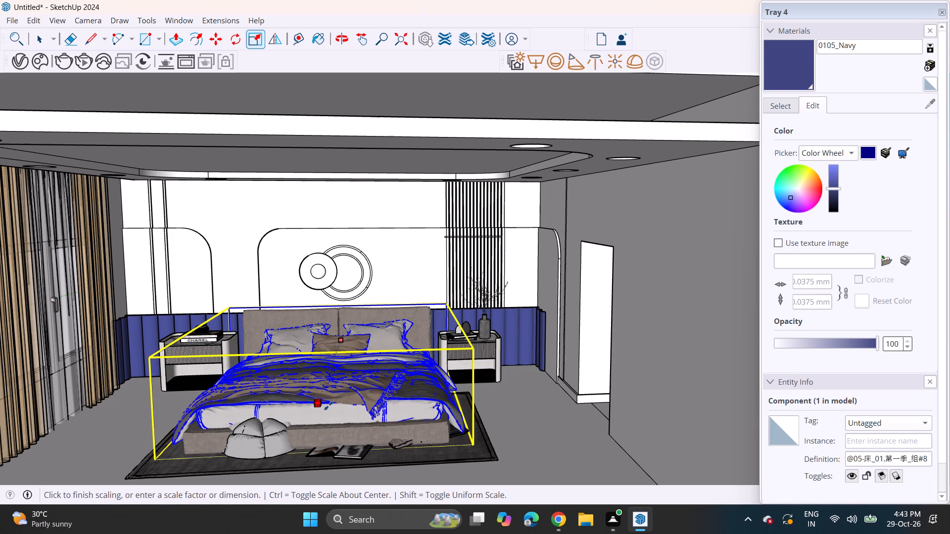
Scale the rug under the bed larger from both foot-end corners, widening it toward the curtains and door and lengthening it beyond the bed.
key(space)
click(405, 460)
scroll(397, 452, down, 4)
middle_drag(389, 451, 392, 386)
middle_drag(392, 389, 393, 410)
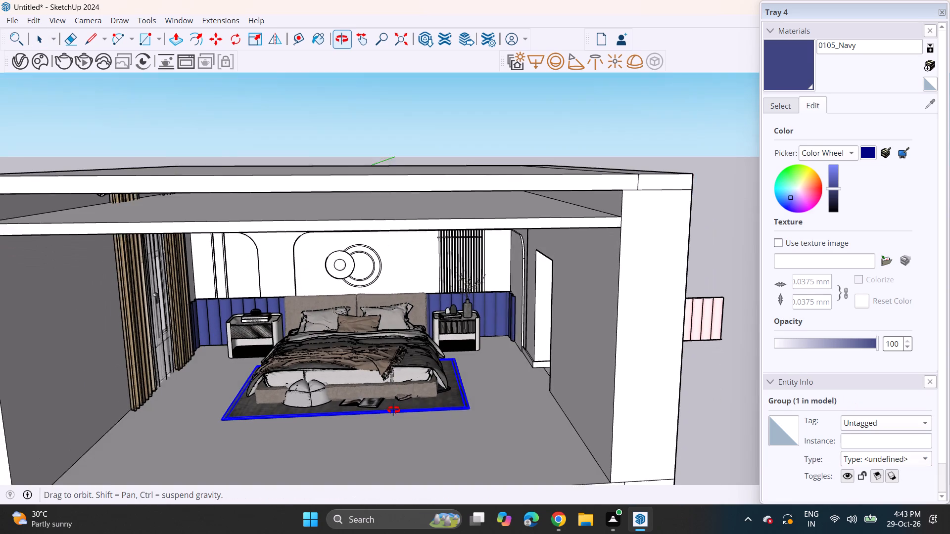
middle_drag(393, 410, 390, 424)
scroll(337, 352, up, 1)
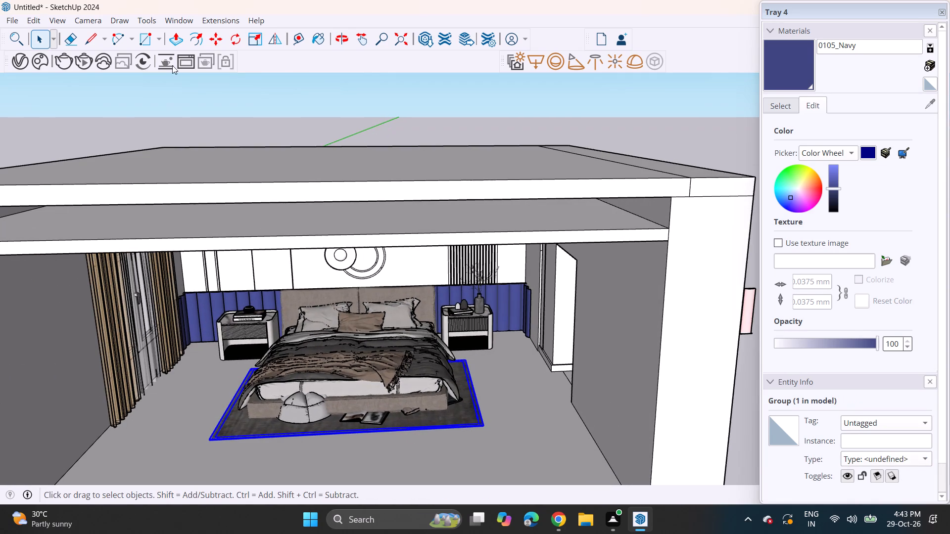
click(253, 41)
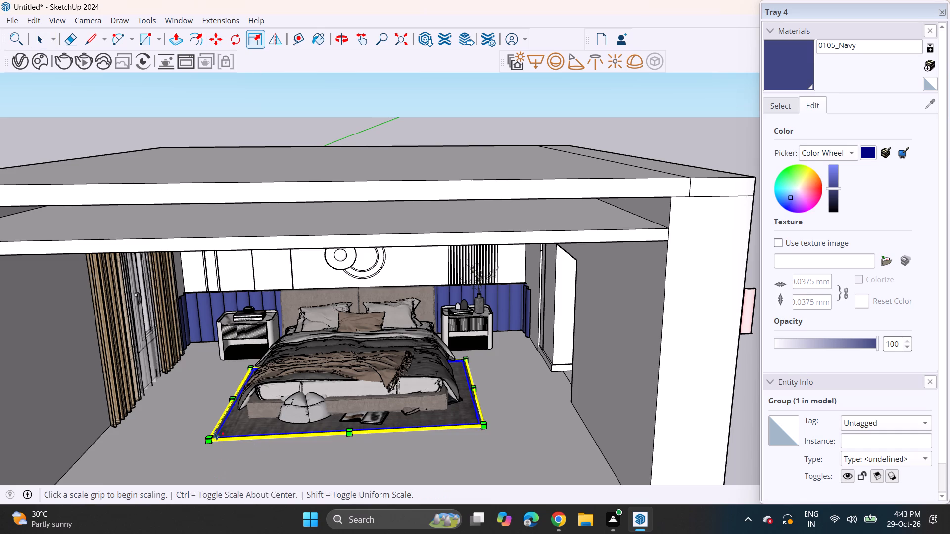
click(209, 441)
click(175, 462)
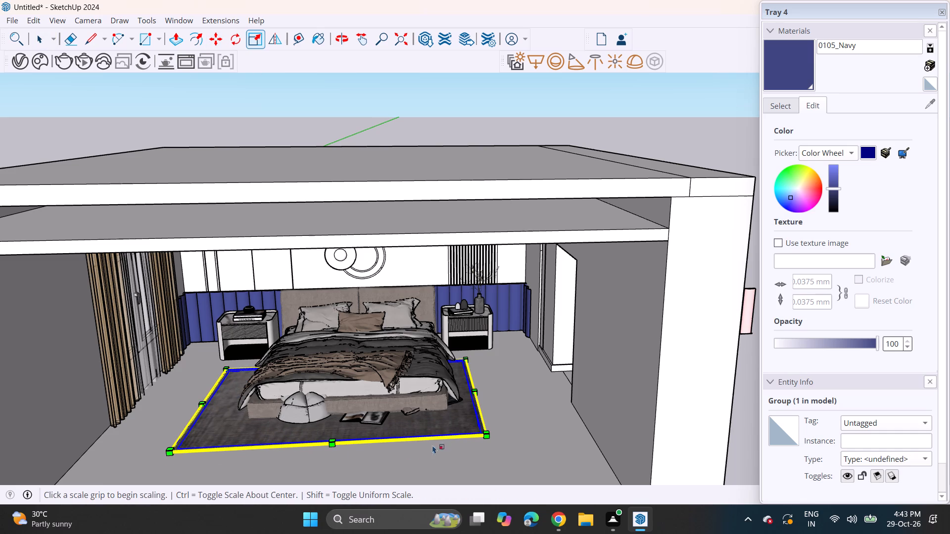
click(484, 435)
click(519, 452)
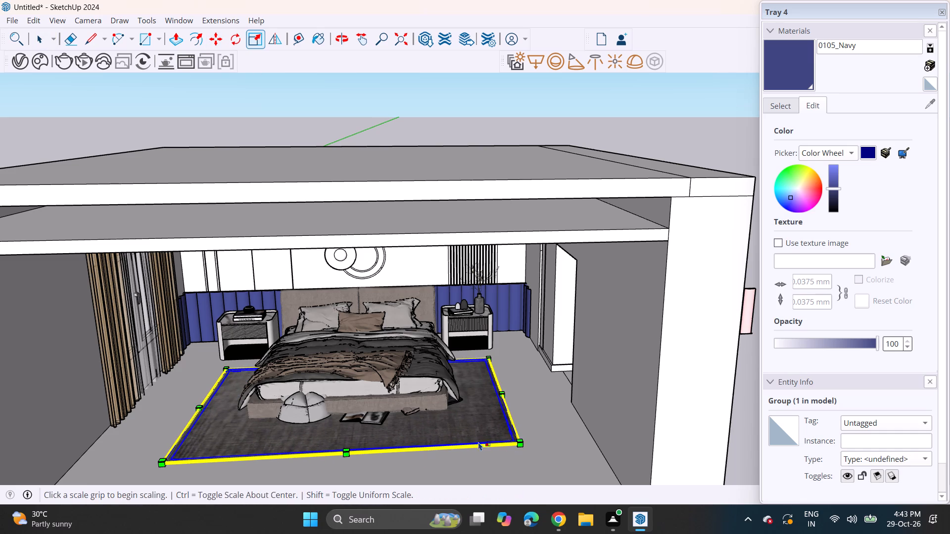
key(space)
Move the pair of floor cushions out from under the bed's foot onto the open part of the rug.
click(420, 411)
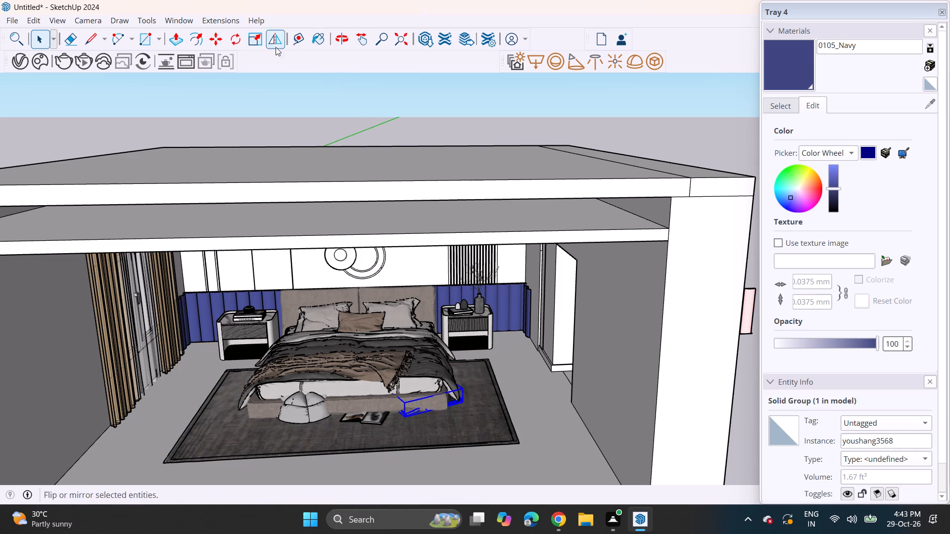
click(223, 35)
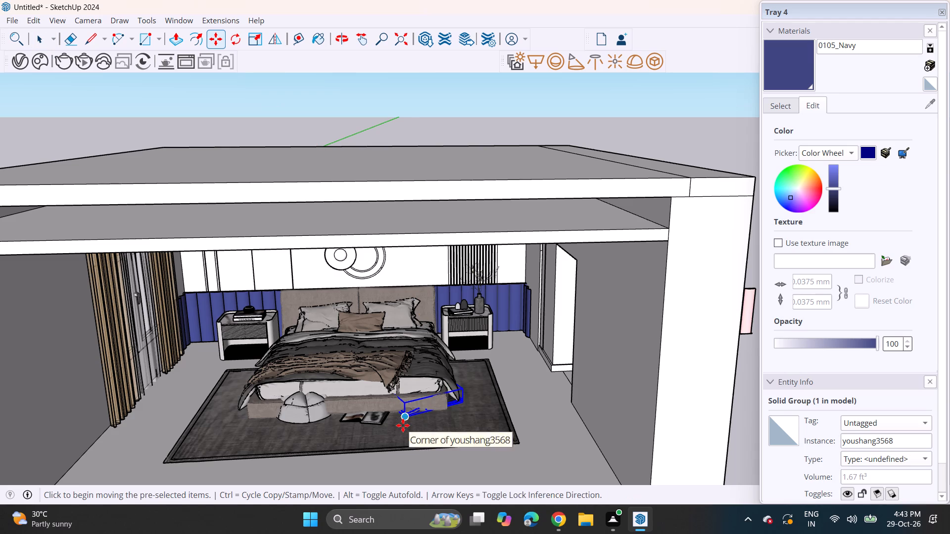
click(403, 425)
click(405, 445)
key(space)
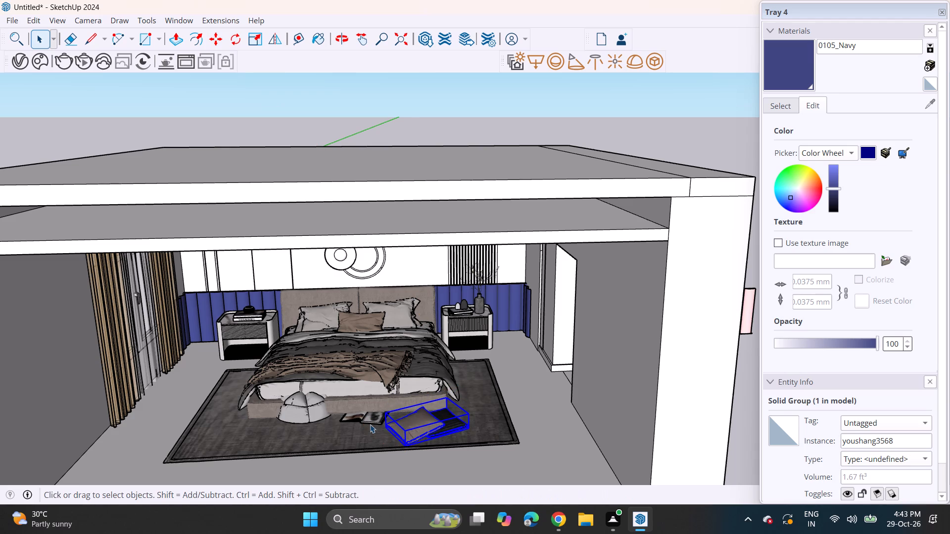
Move the open magazine on the rug slightly away from the foot of the bed, beside the floor cushions.
click(370, 424)
click(371, 420)
click(222, 38)
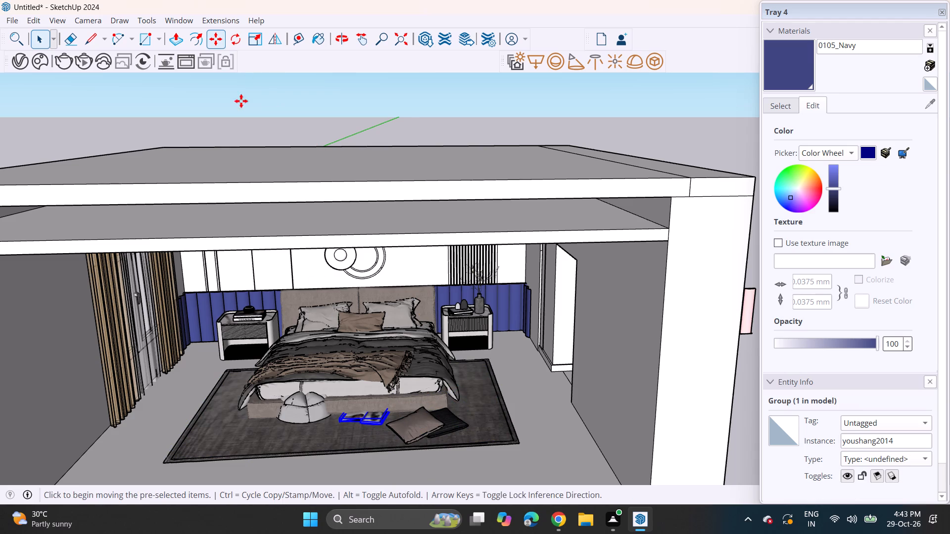
click(340, 428)
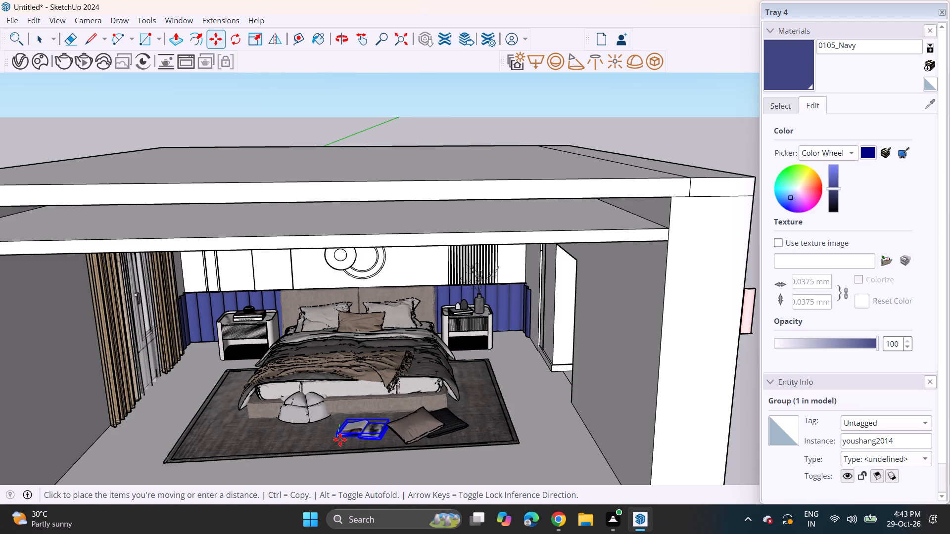
click(340, 440)
key(space)
Move the round pouf out from the foot of the bed so it stands clear on the rug.
click(297, 407)
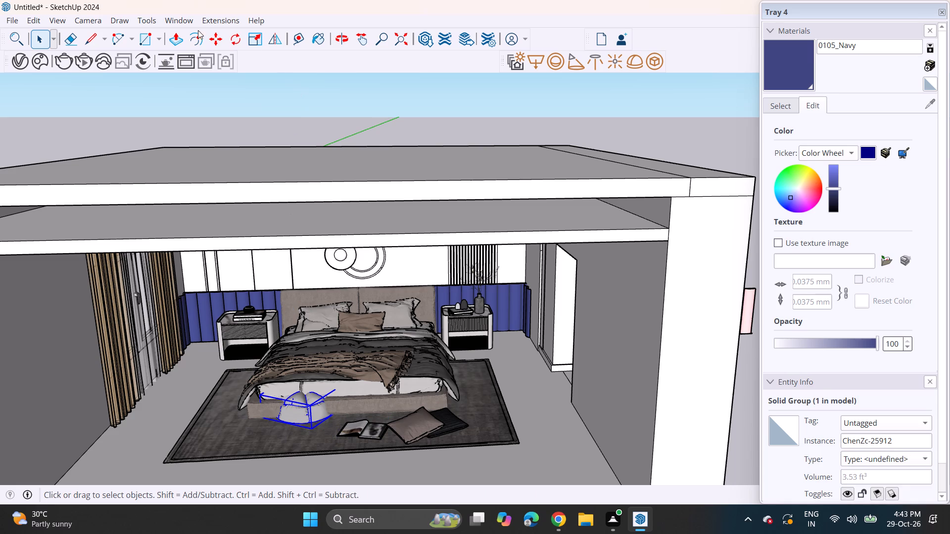
click(204, 36)
click(215, 42)
click(215, 37)
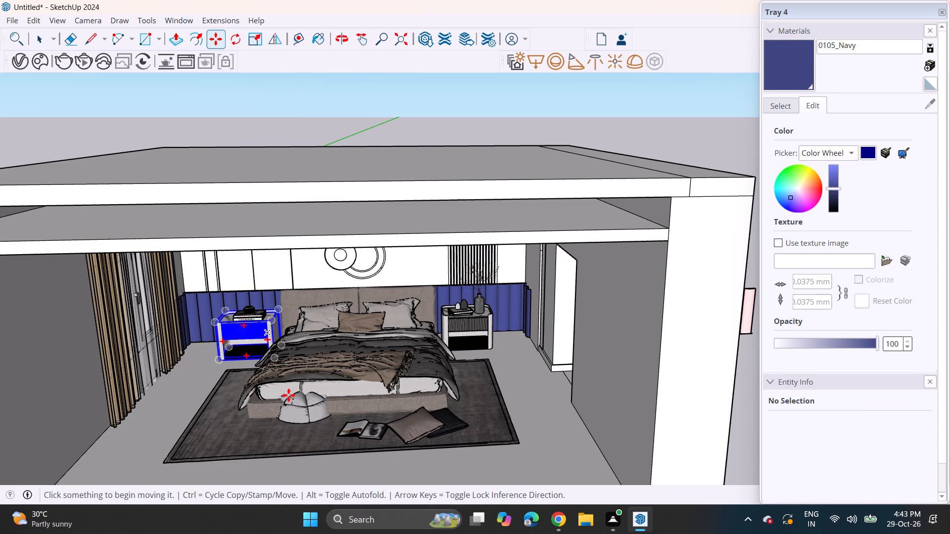
click(314, 425)
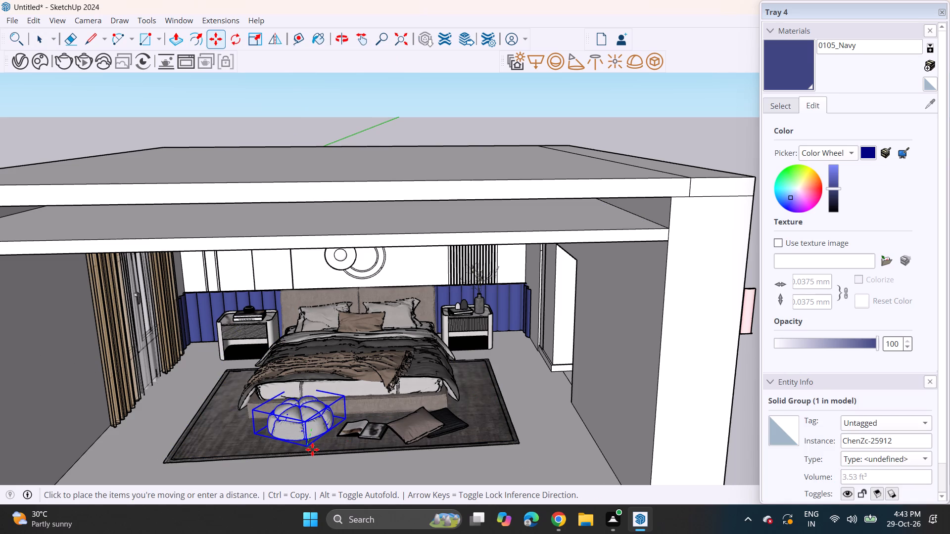
click(312, 449)
key(space)
Erase the leftover pink fluted panel standing outside the room.
click(558, 416)
middle_drag(509, 424, 505, 375)
scroll(493, 366, up, 1)
scroll(493, 368, down, 3)
scroll(543, 378, down, 2)
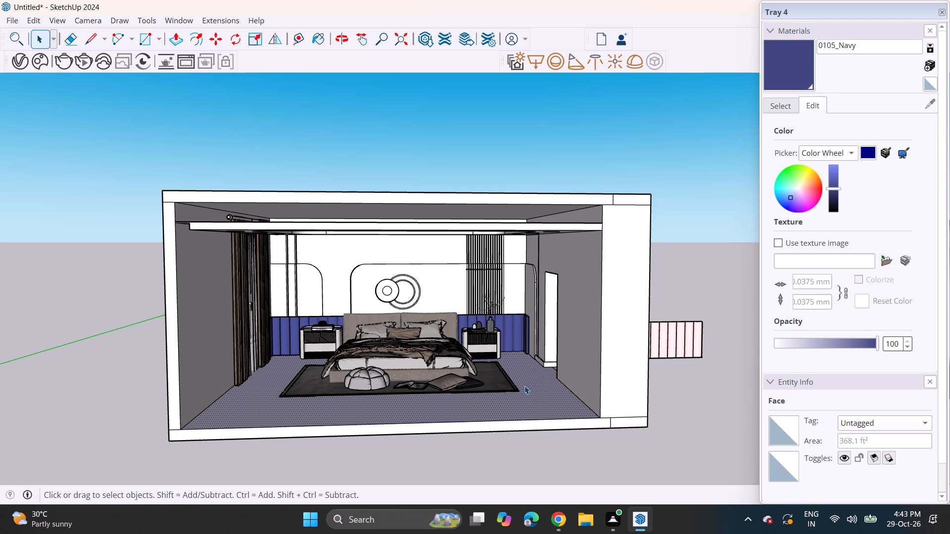
shift+middle_drag(524, 400, 530, 422)
shift+scroll(532, 429, down, 1)
middle_drag(499, 418, 481, 417)
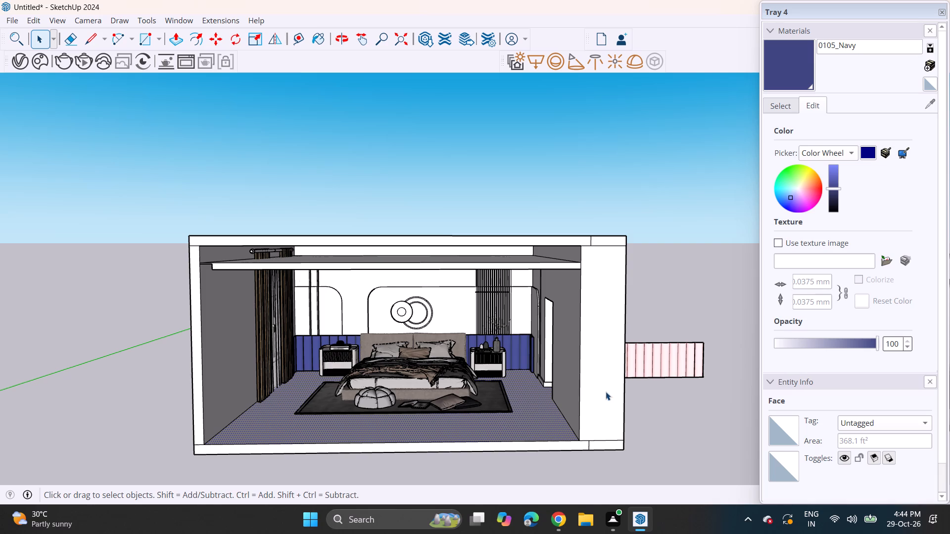
click(680, 269)
click(668, 367)
middle_drag(652, 369, 634, 374)
scroll(627, 382, down, 4)
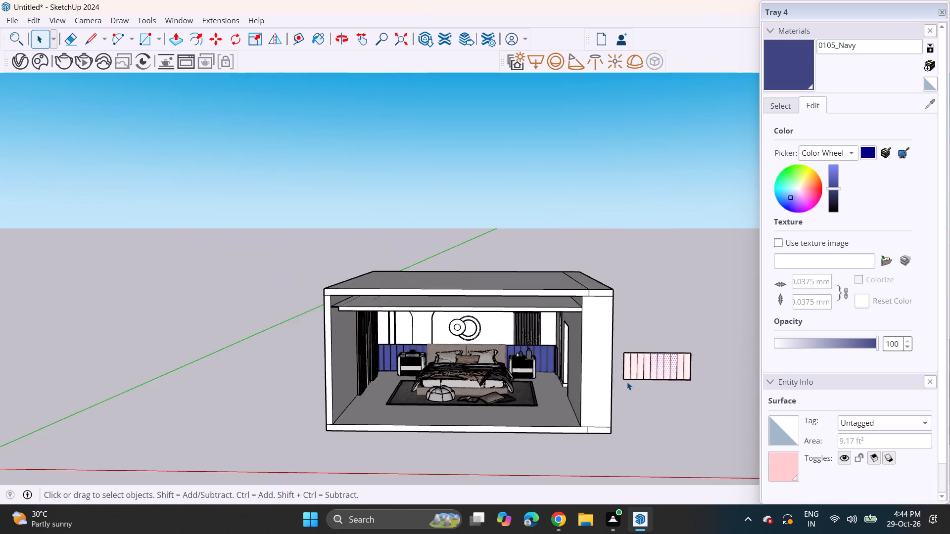
shift+middle_drag(633, 383, 533, 368)
drag(522, 312, 625, 400)
right_click(577, 345)
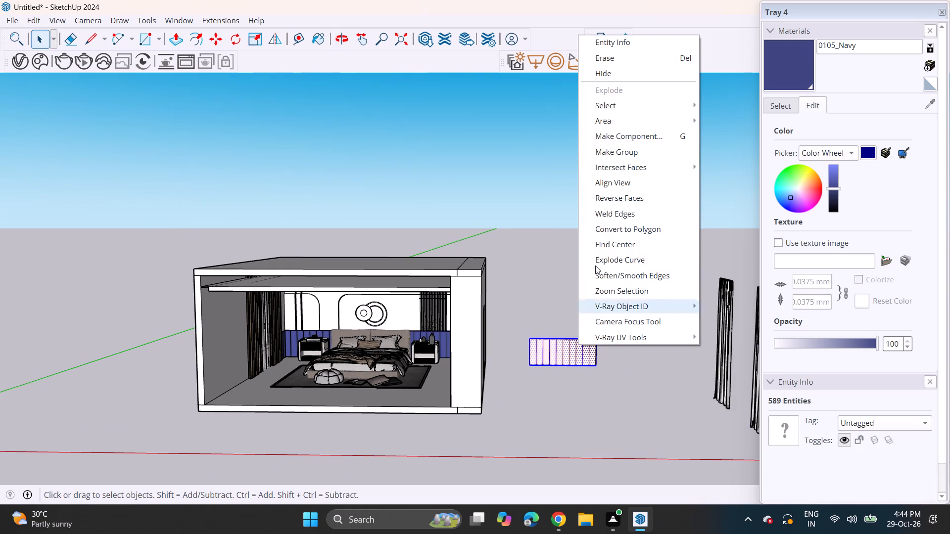
click(619, 50)
Erase the two spare curtains and the dark panel standing outside the room.
scroll(576, 153, down, 6)
drag(644, 163, 660, 227)
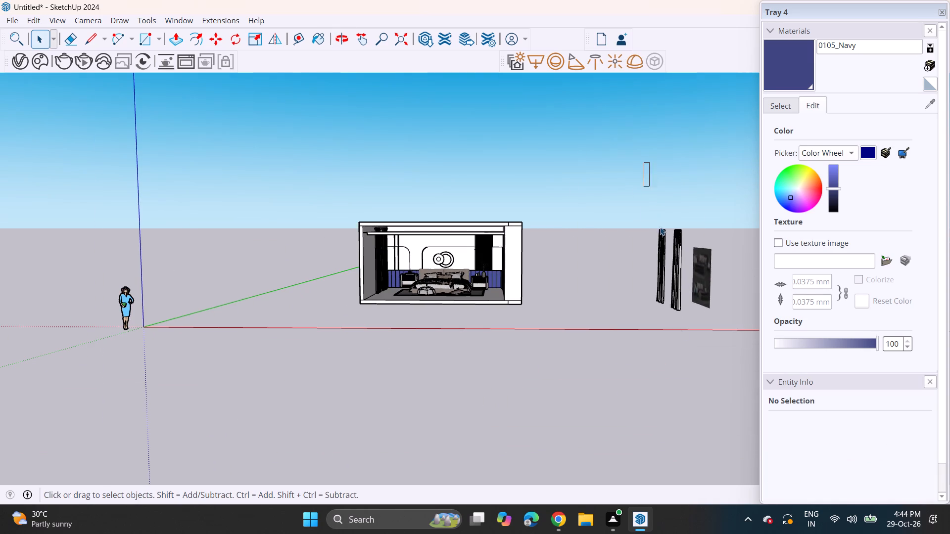
drag(660, 227, 739, 402)
right_click(681, 289)
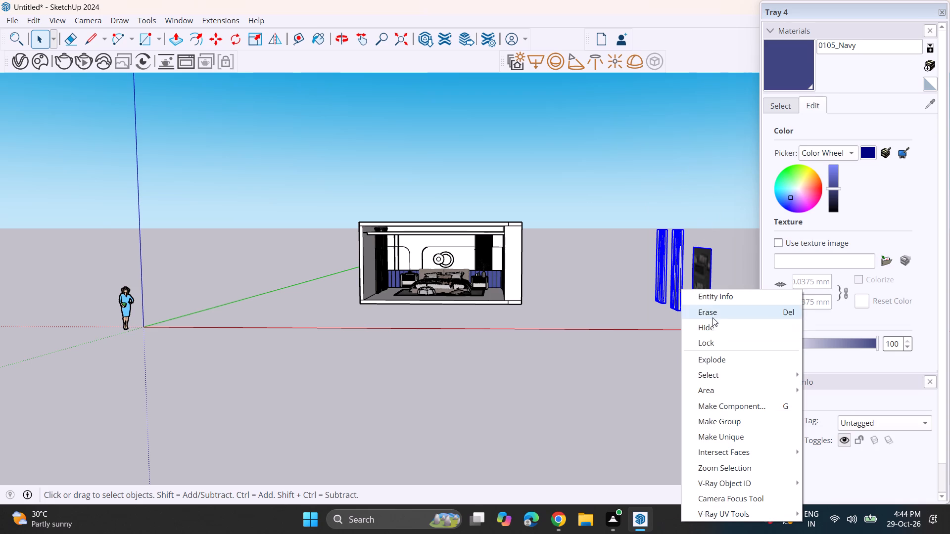
click(712, 317)
Scale the navy fluted wall panel behind the curtain-side nightstand taller from its top edge, raising it above the headboard.
scroll(465, 298, up, 10)
scroll(436, 255, up, 3)
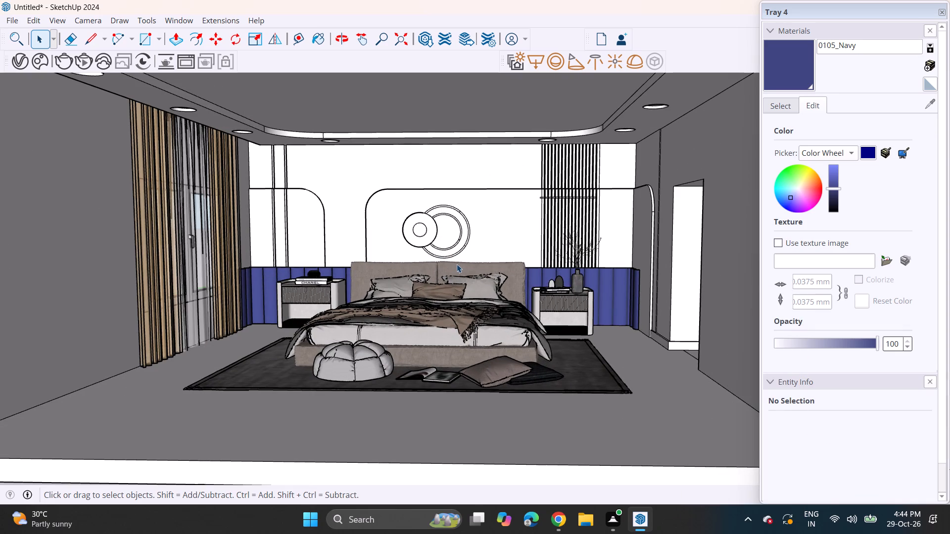
shift+middle_drag(464, 261, 496, 279)
scroll(457, 275, up, 4)
scroll(335, 285, down, 1)
scroll(335, 285, up, 2)
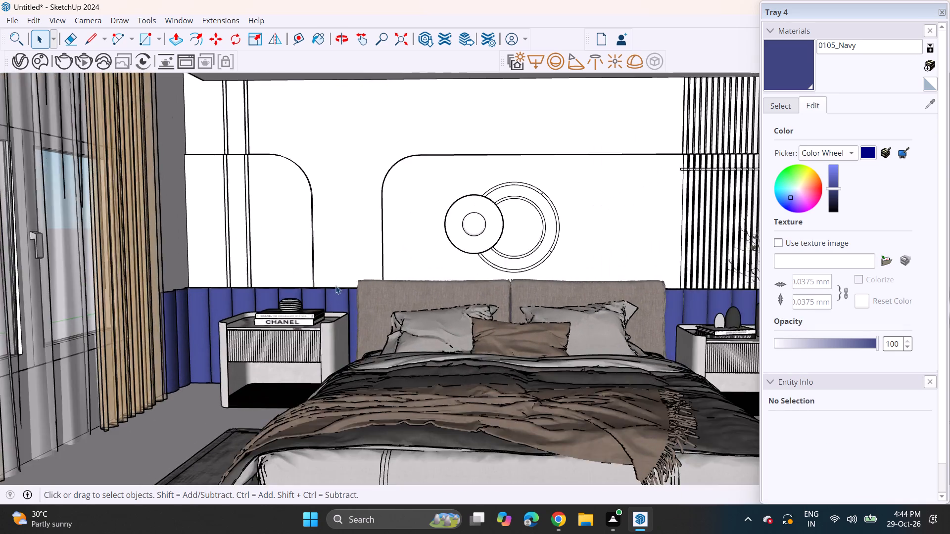
scroll(335, 285, up, 6)
middle_drag(443, 260, 424, 311)
drag(236, 315, 236, 321)
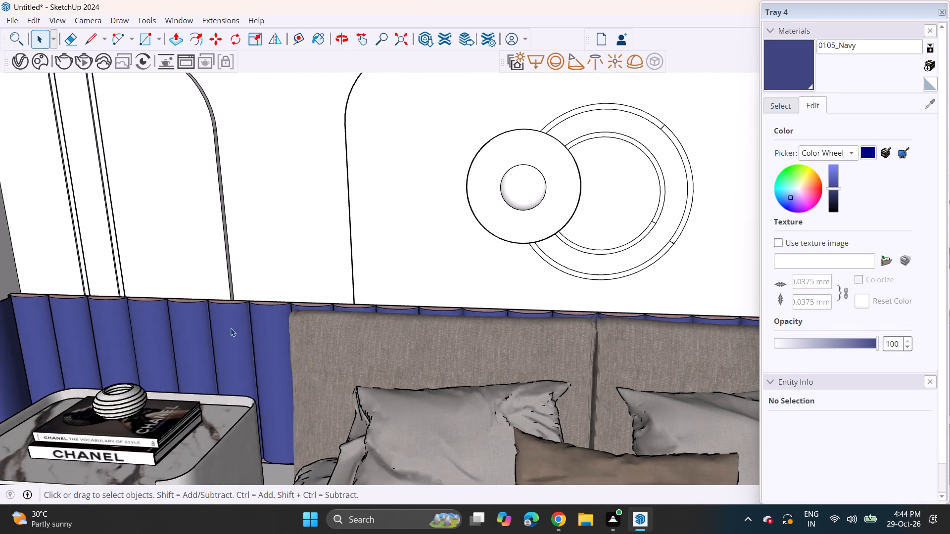
click(231, 328)
click(253, 37)
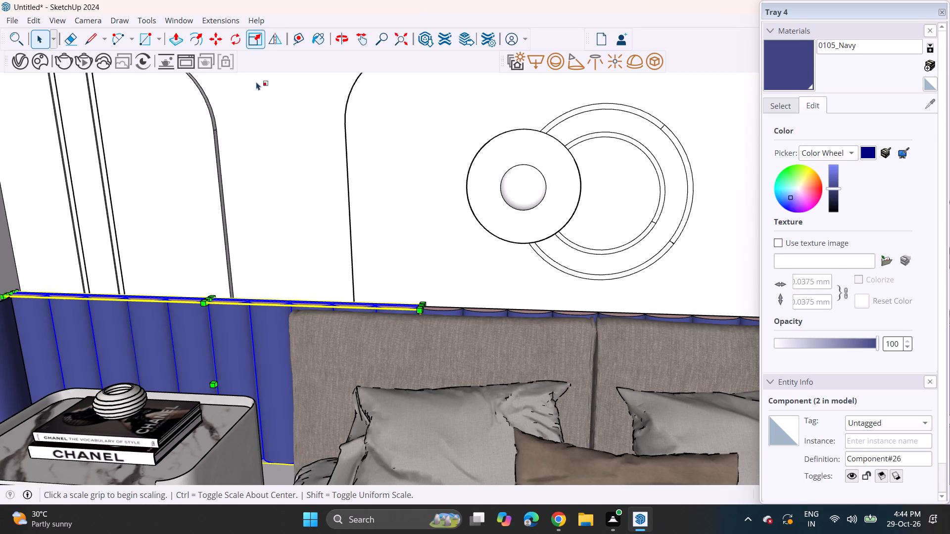
click(211, 301)
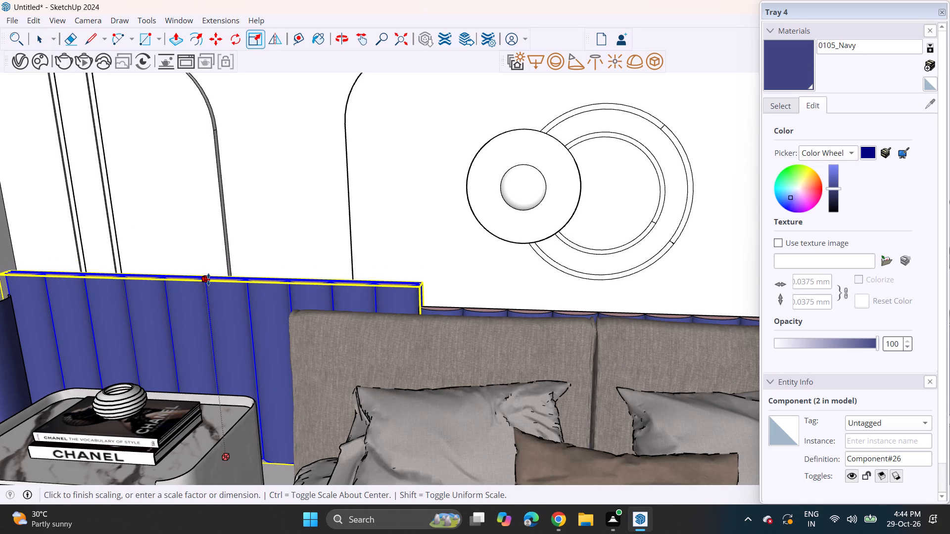
click(208, 279)
key(space)
Scale the middle navy fluted panel behind the headboard taller, matching its top to the raised panel on the curtain side.
click(474, 317)
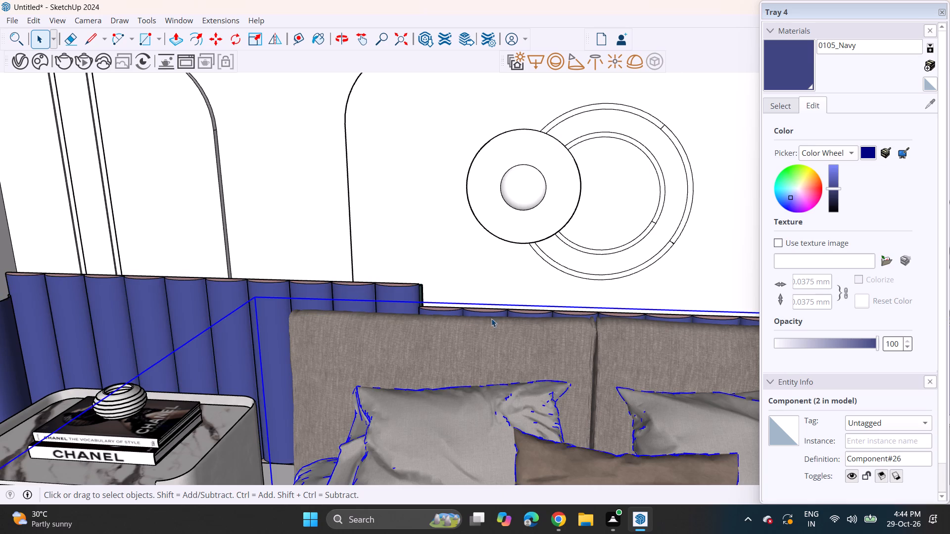
scroll(494, 317, down, 2)
middle_drag(528, 314, 290, 326)
middle_drag(519, 350, 360, 387)
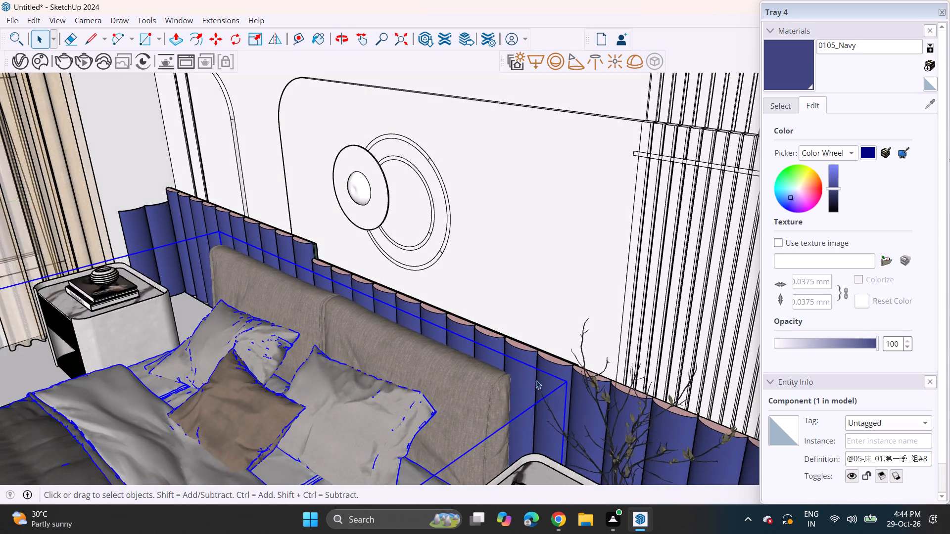
middle_drag(526, 378, 566, 331)
middle_drag(509, 363, 685, 265)
scroll(678, 270, up, 1)
scroll(476, 319, down, 5)
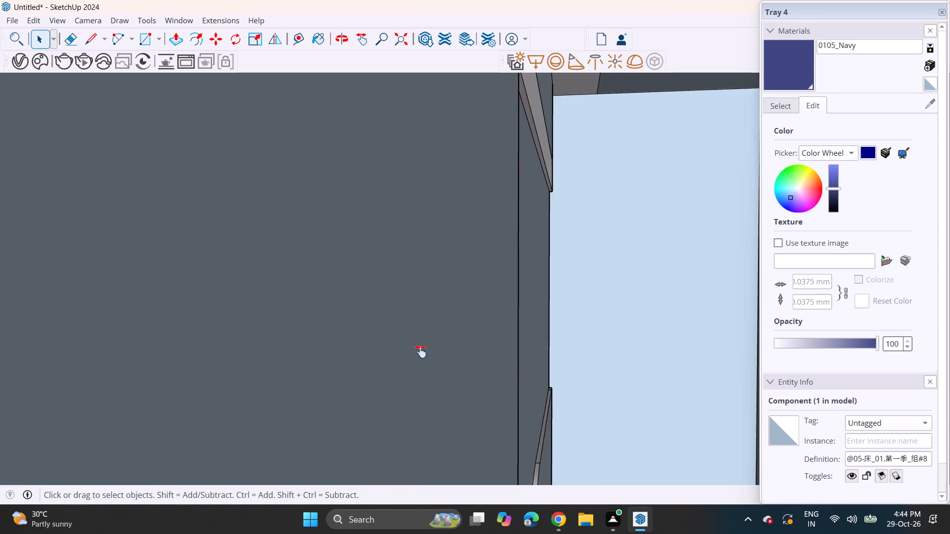
shift+middle_drag(399, 352, 690, 303)
middle_drag(370, 355, 715, 215)
shift+middle_drag(540, 372, 576, 166)
shift+scroll(579, 144, up, 1)
middle_drag(542, 215, 481, 312)
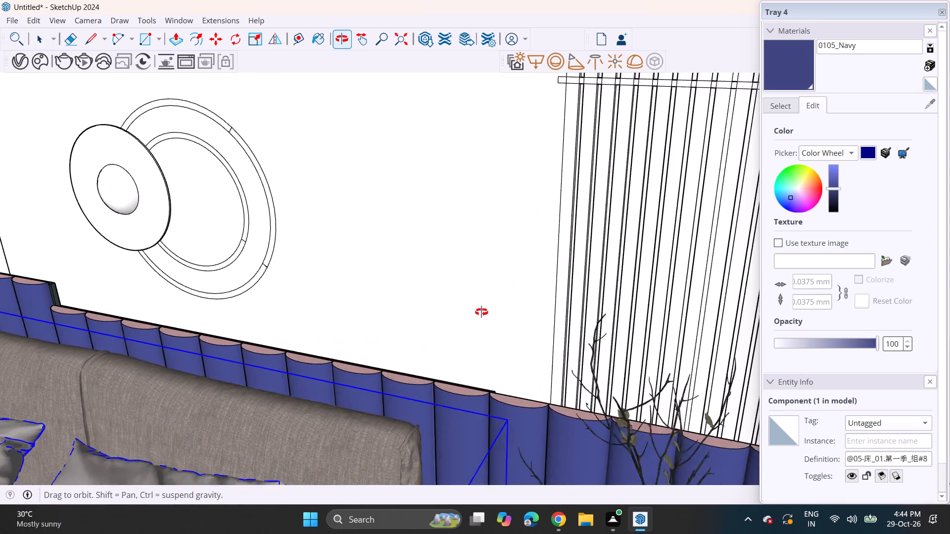
middle_drag(481, 312, 465, 346)
click(412, 373)
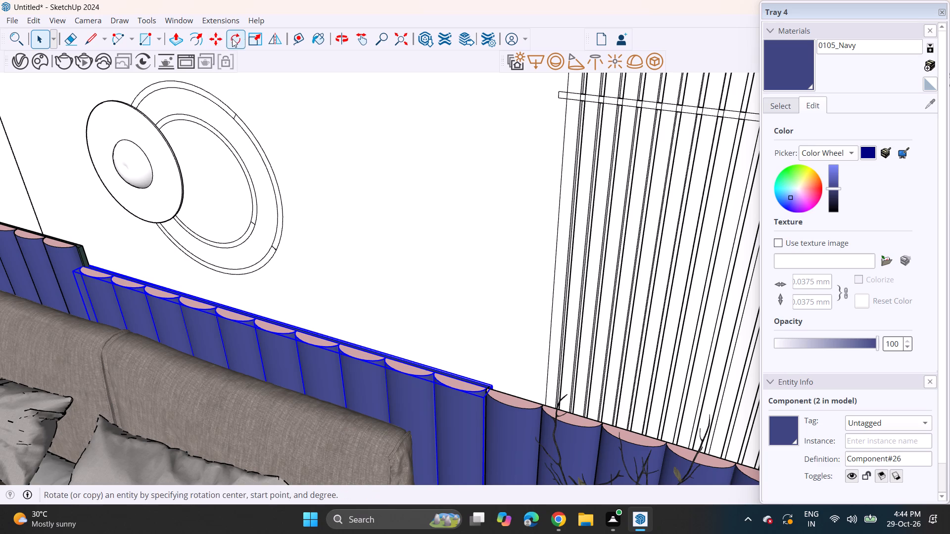
click(249, 37)
click(256, 319)
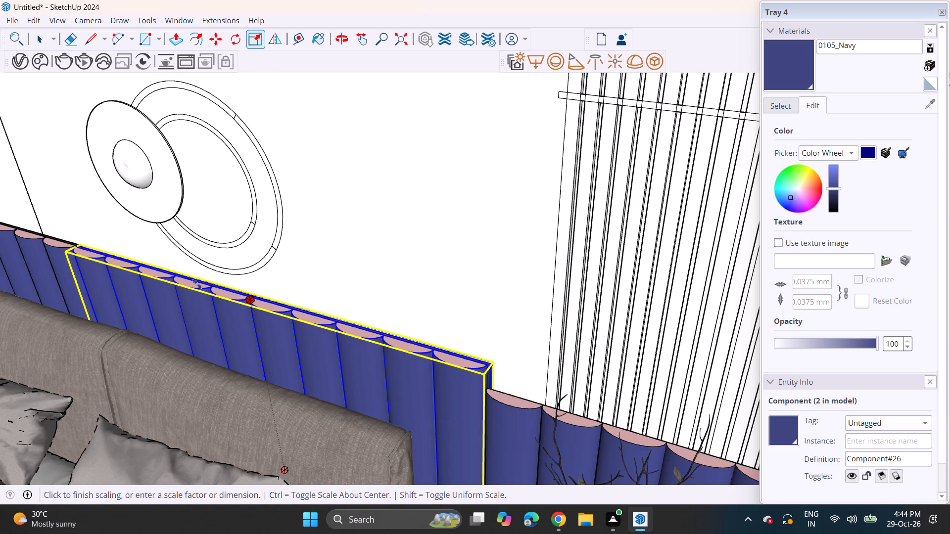
click(59, 245)
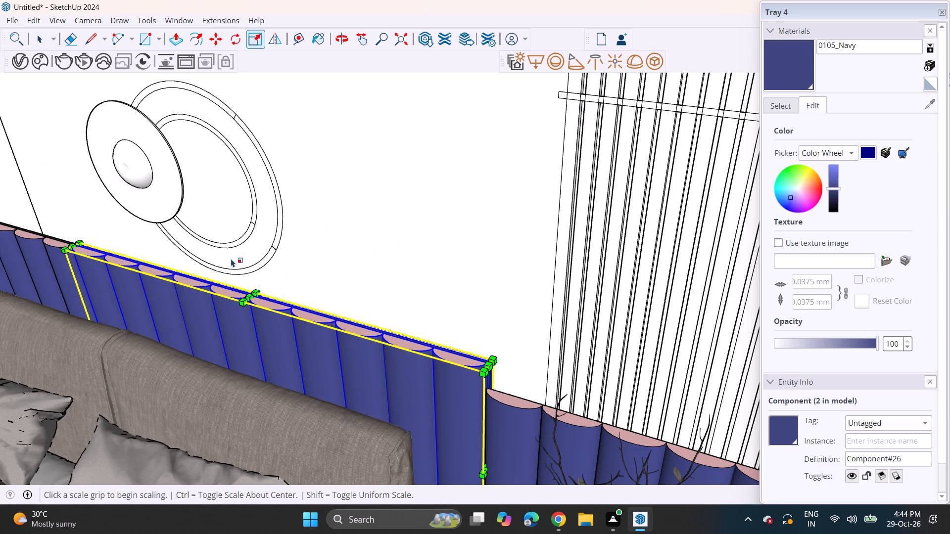
Select all the flute faces and top caps of the navy panel behind the vase-side nightstand and scale them up to the middle panel's top.
scroll(330, 314, down, 3)
middle_drag(348, 321, 579, 198)
scroll(571, 202, up, 1)
scroll(376, 311, down, 6)
middle_drag(357, 365, 476, 137)
shift+scroll(448, 267, up, 1)
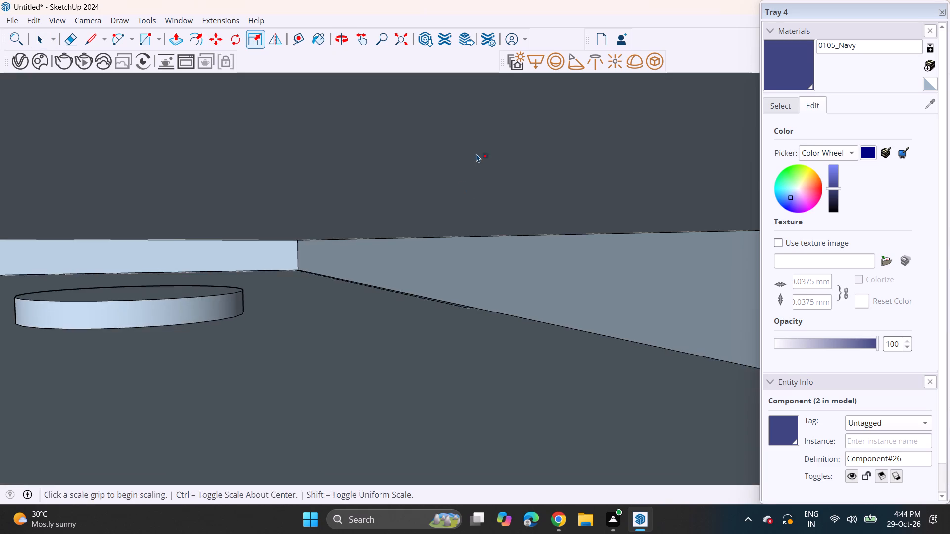
middle_drag(348, 422, 515, 95)
shift+scroll(517, 91, up, 1)
shift+middle_drag(355, 412, 524, 125)
shift+scroll(356, 484, up, 1)
shift+middle_drag(357, 471, 453, 293)
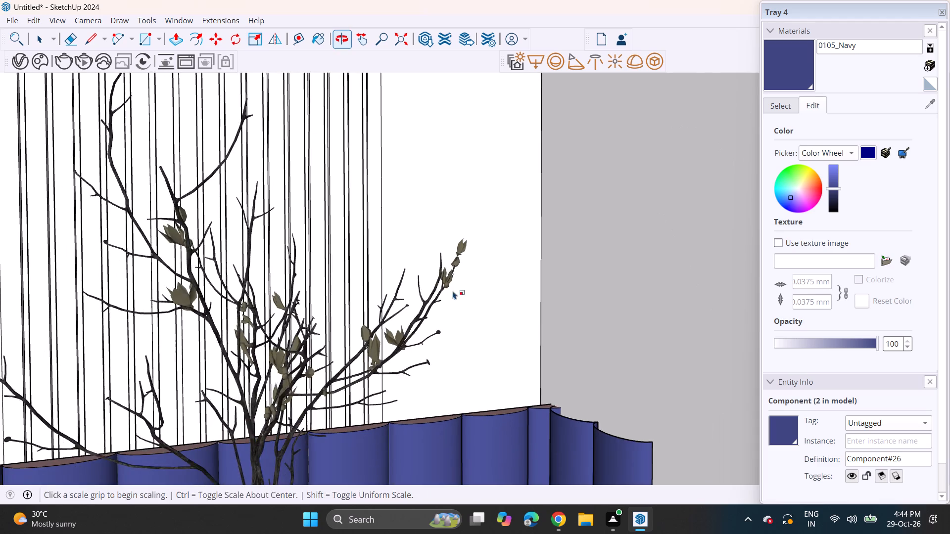
middle_drag(443, 301, 322, 406)
key(space)
click(366, 389)
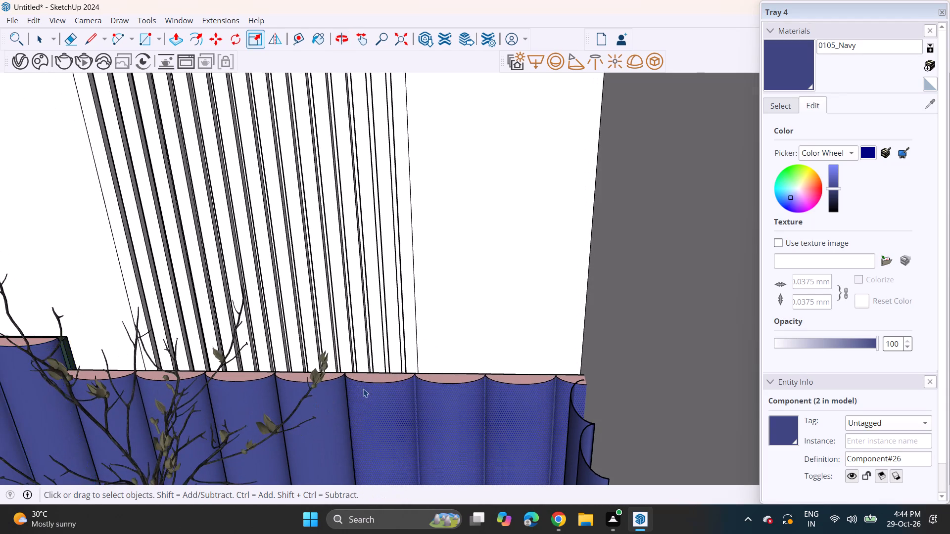
scroll(358, 374, up, 3)
click(351, 411)
middle_drag(351, 374, 335, 413)
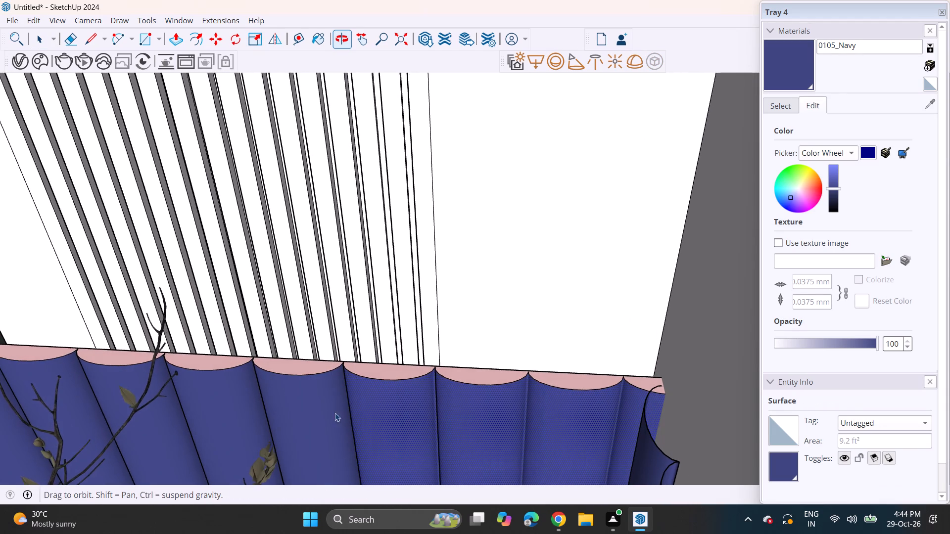
middle_drag(335, 413, 336, 415)
click(304, 386)
shift+middle_drag(304, 380, 491, 366)
middle_drag(481, 366, 409, 396)
middle_click(396, 402)
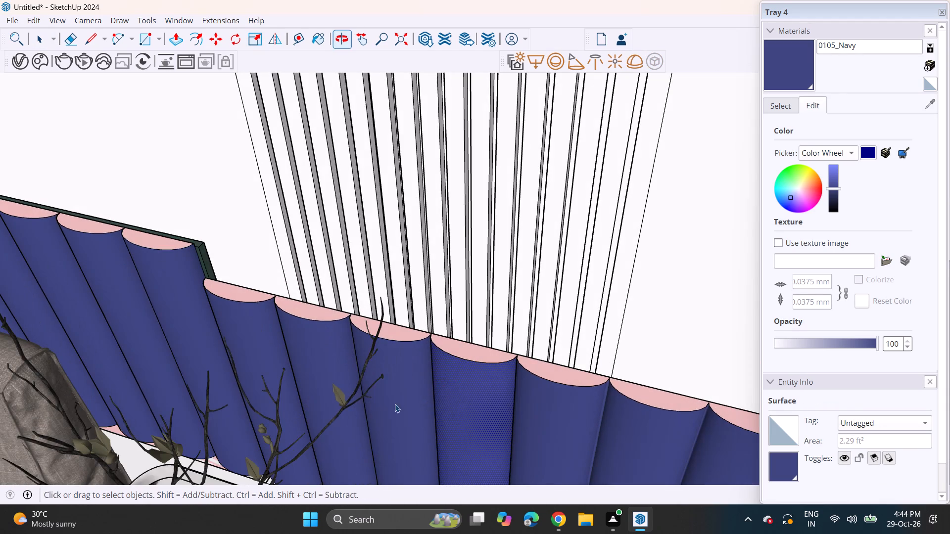
click(403, 362)
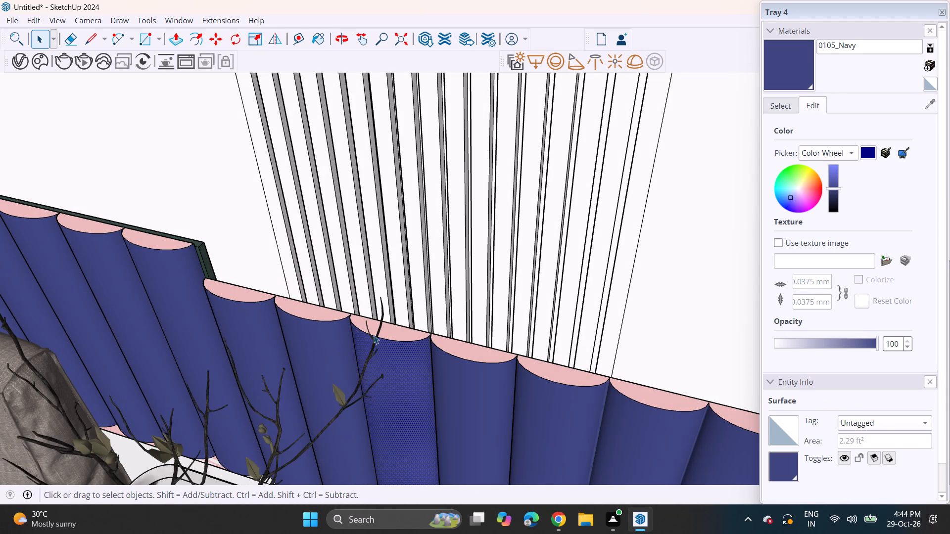
click(441, 354)
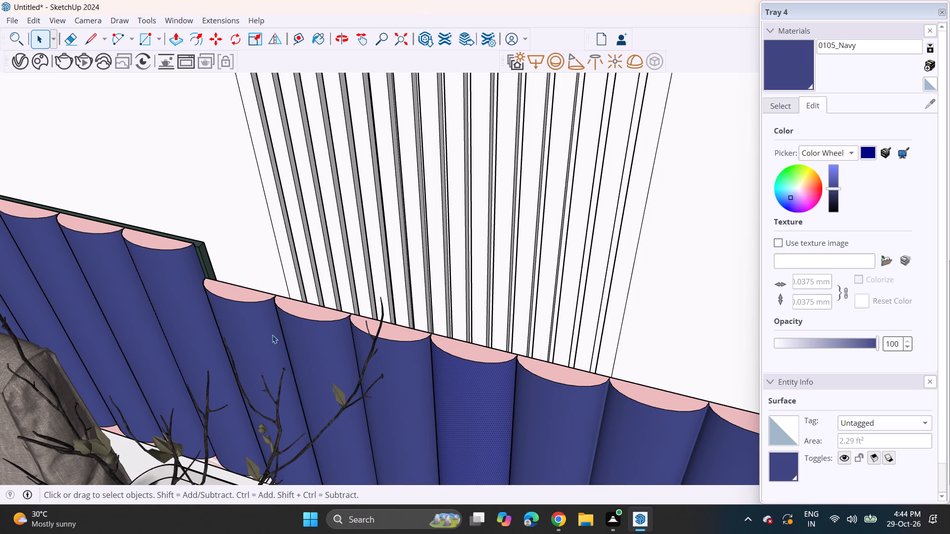
click(272, 335)
ctrl+click(314, 336)
ctrl+click(413, 380)
ctrl+click(471, 408)
ctrl+click(556, 423)
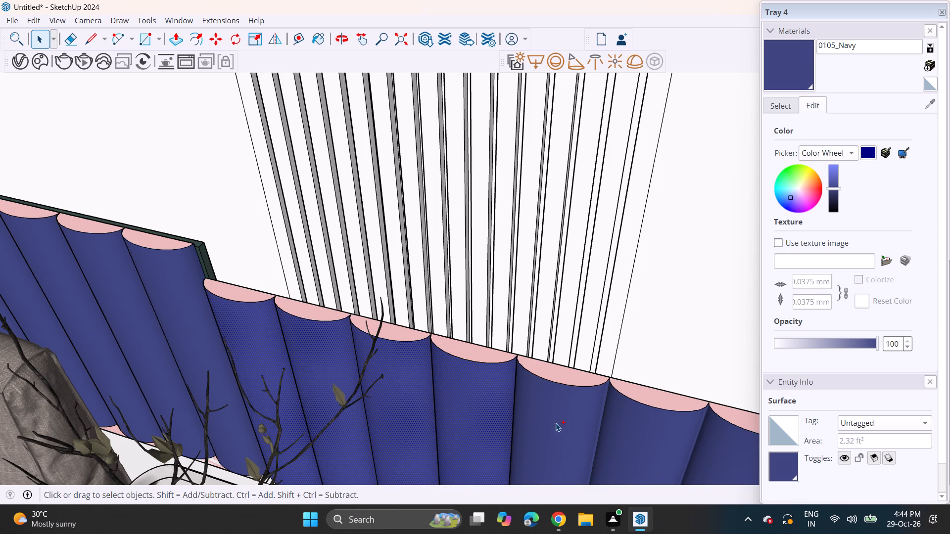
ctrl+click(630, 431)
ctrl+middle_drag(530, 422, 751, 399)
ctrl+middle_drag(682, 398, 568, 376)
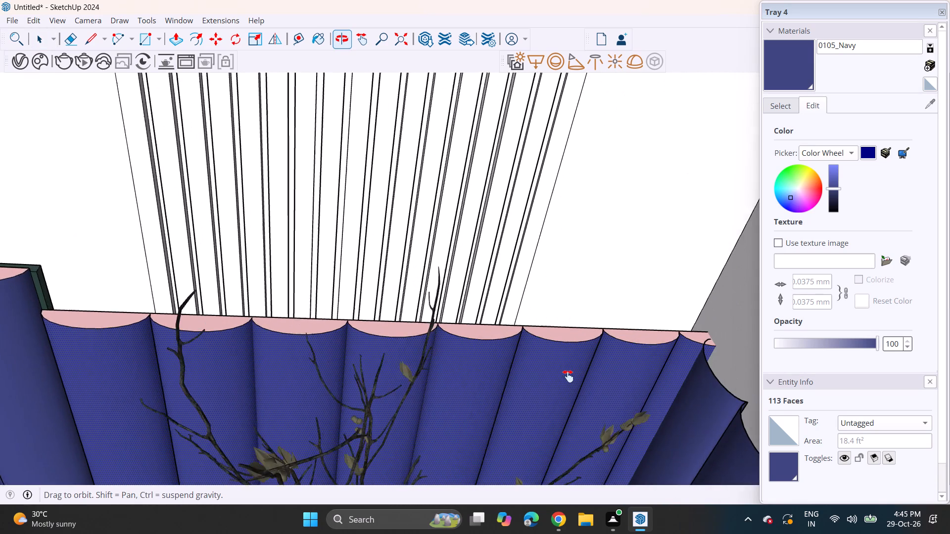
ctrl+middle_drag(568, 376, 558, 396)
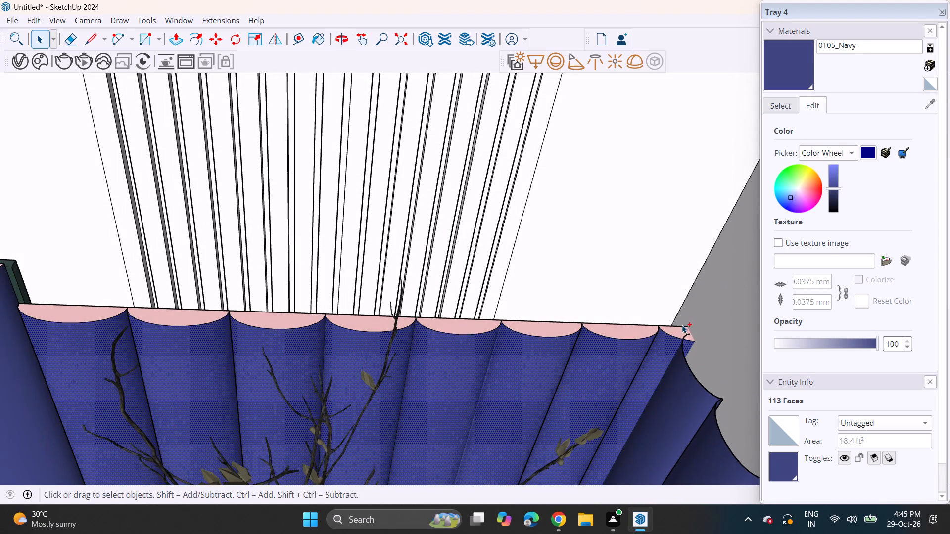
ctrl+click(679, 335)
ctrl+double_click(614, 337)
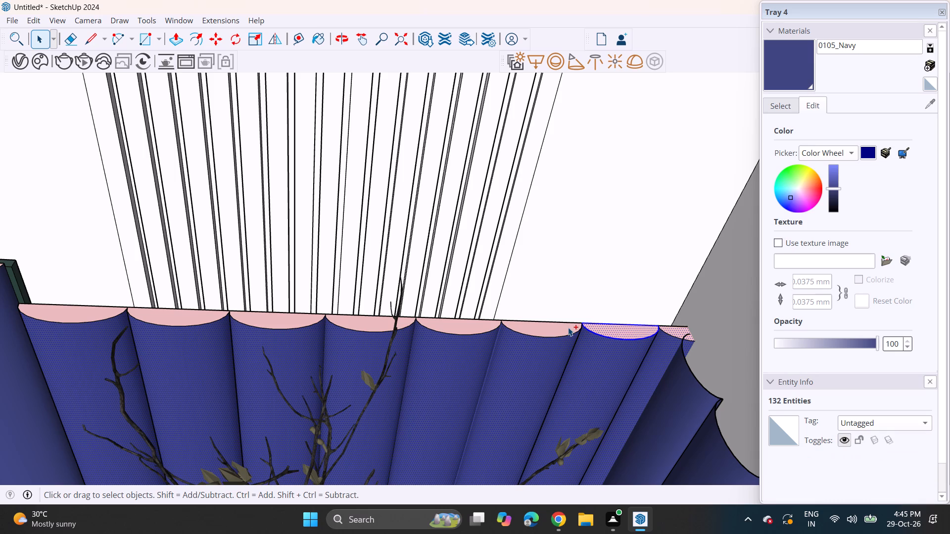
ctrl+double_click(568, 327)
ctrl+double_click(438, 334)
ctrl+double_click(358, 324)
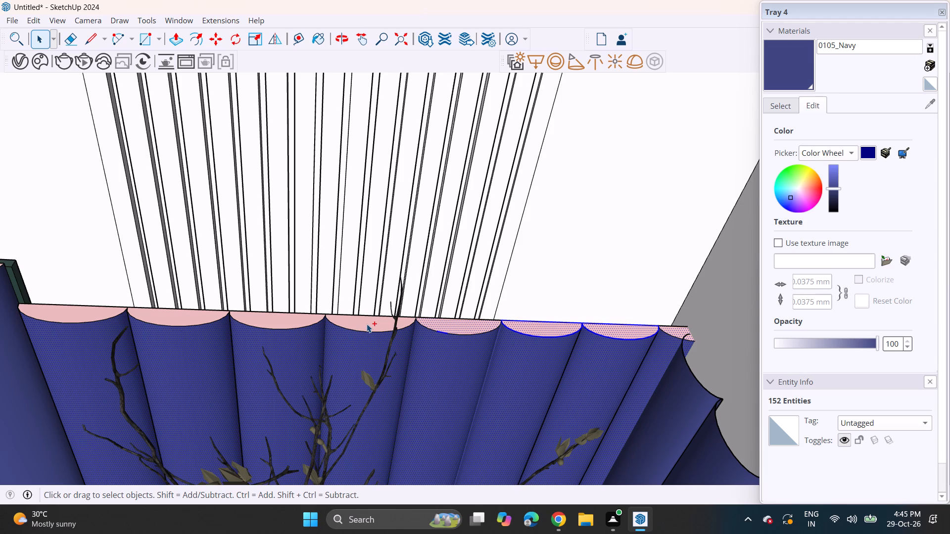
ctrl+double_click(293, 323)
ctrl+double_click(157, 315)
ctrl+double_click(80, 312)
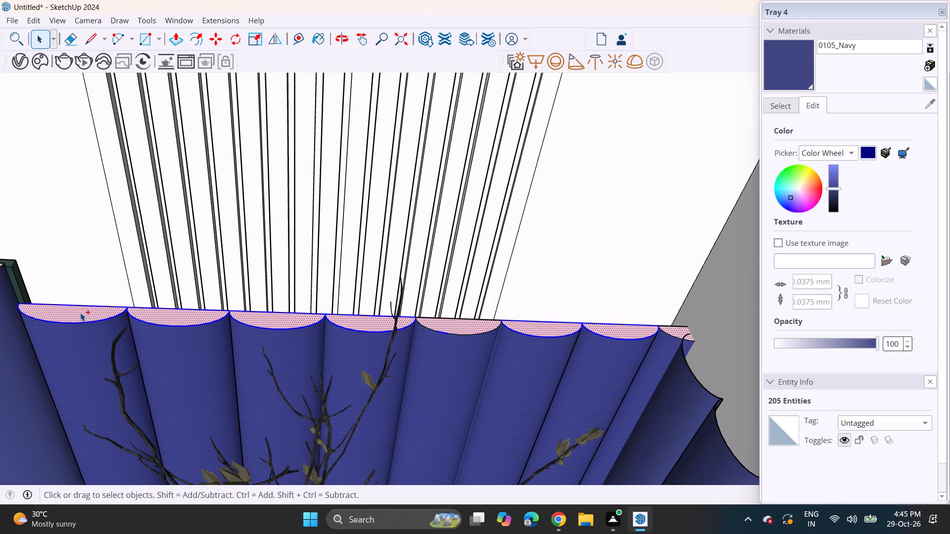
scroll(94, 320, down, 3)
middle_drag(111, 328, 223, 267)
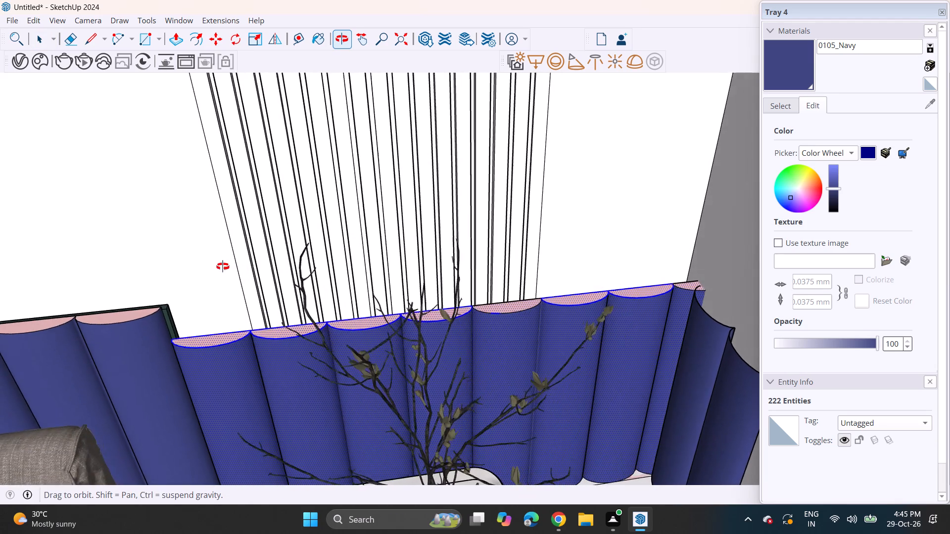
middle_drag(223, 267, 224, 267)
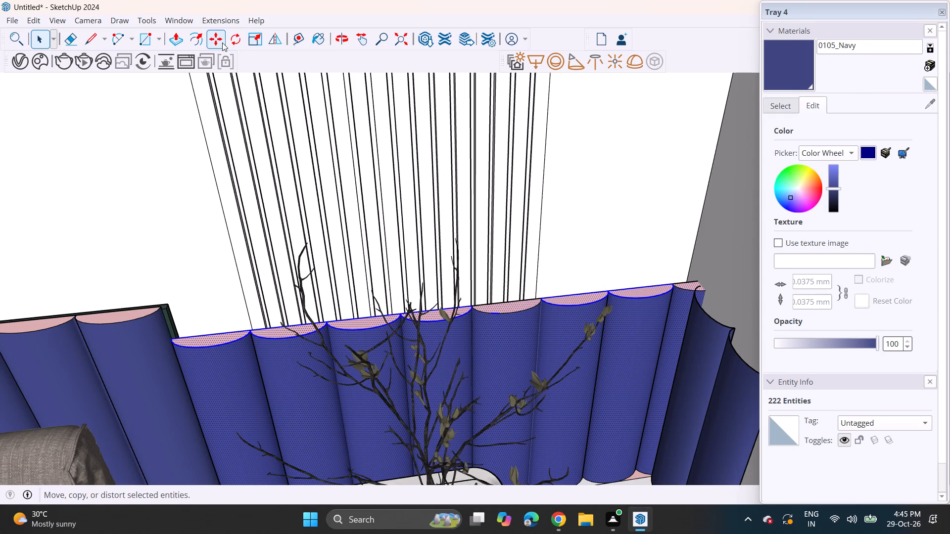
click(252, 35)
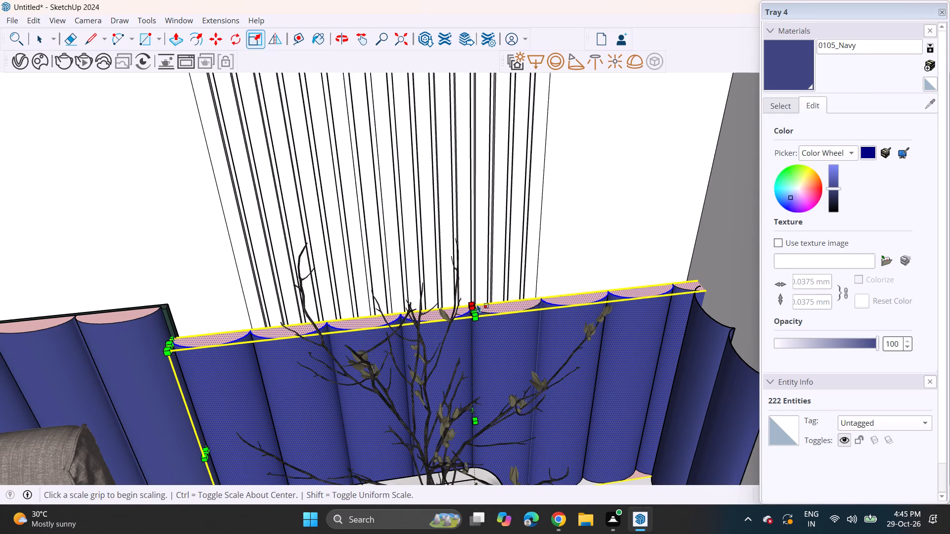
click(477, 309)
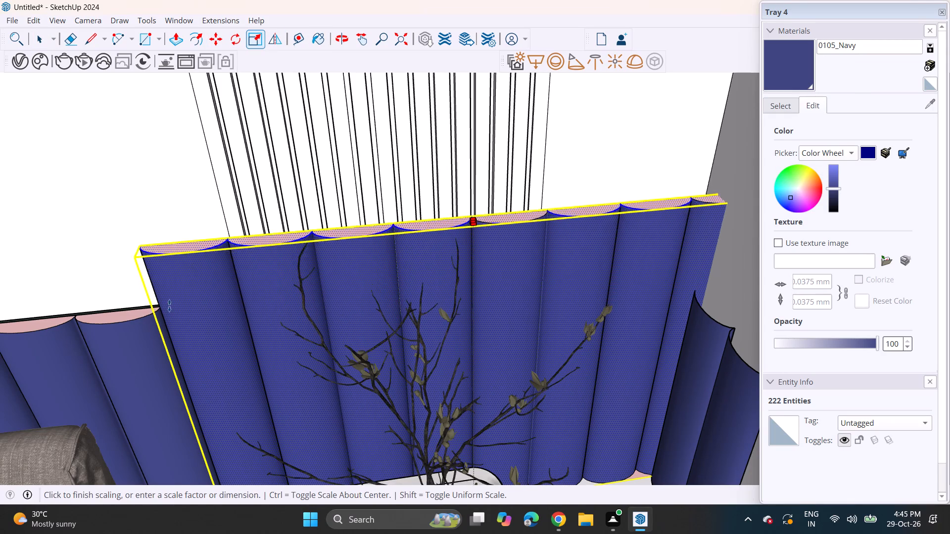
click(141, 320)
Scale the short navy return panel at the vase-side corner taller, matching its top to the adjoining fluted panel.
shift+middle_drag(624, 336, 529, 286)
middle_drag(546, 291, 607, 292)
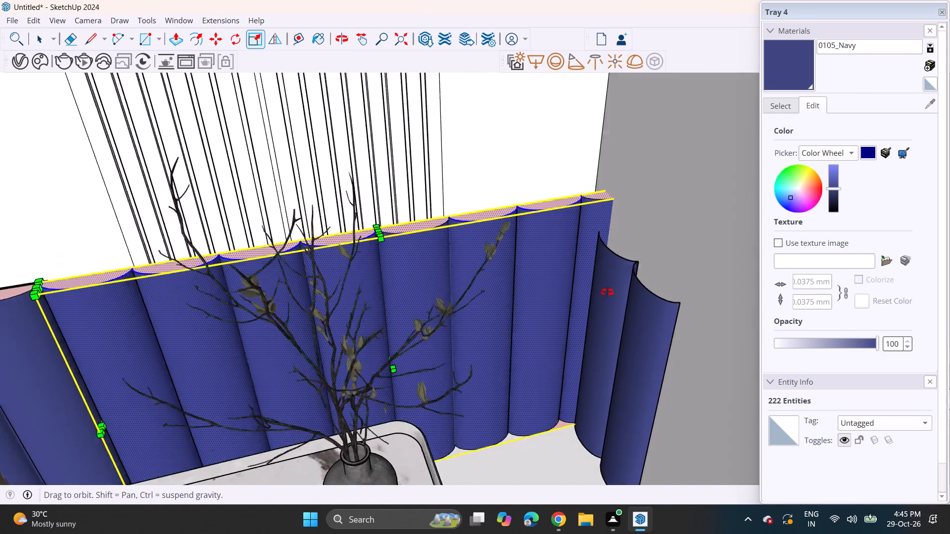
middle_drag(607, 292, 618, 289)
key(space)
click(642, 299)
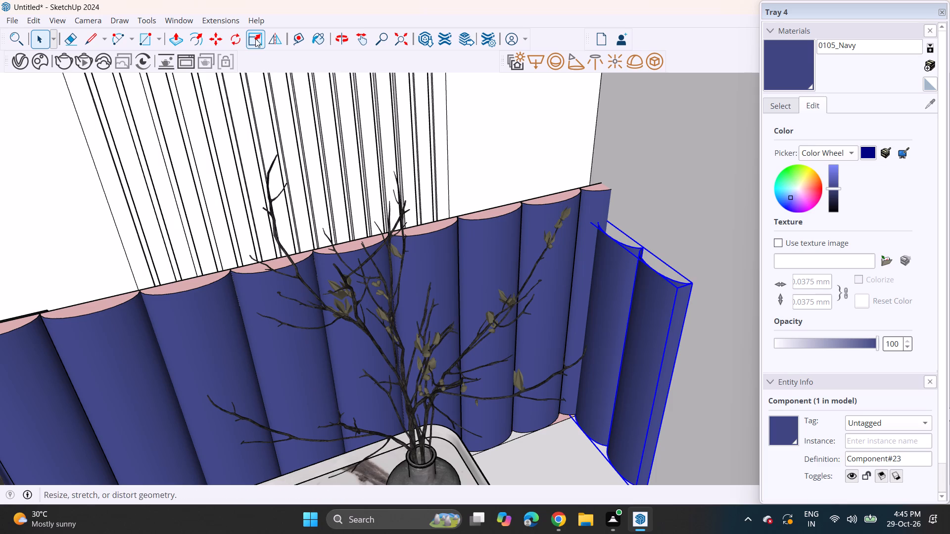
click(255, 39)
click(637, 250)
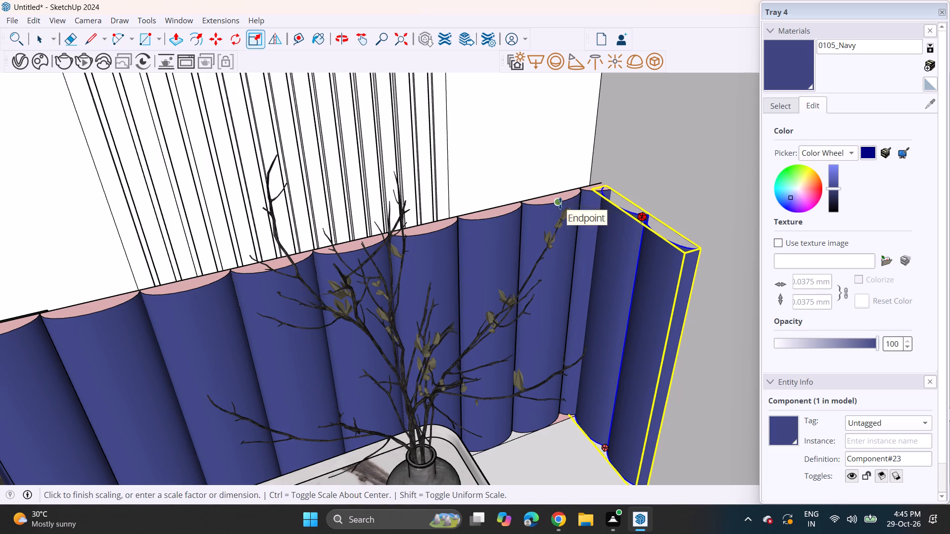
click(560, 203)
Scale the short navy return panel beside the curtain taller, matching its top to the adjoining fluted panel.
scroll(642, 262, down, 4)
middle_drag(623, 330, 618, 242)
scroll(618, 242, up, 1)
scroll(607, 237, down, 2)
scroll(607, 241, up, 1)
scroll(607, 245, down, 2)
shift+middle_drag(609, 315, 709, 261)
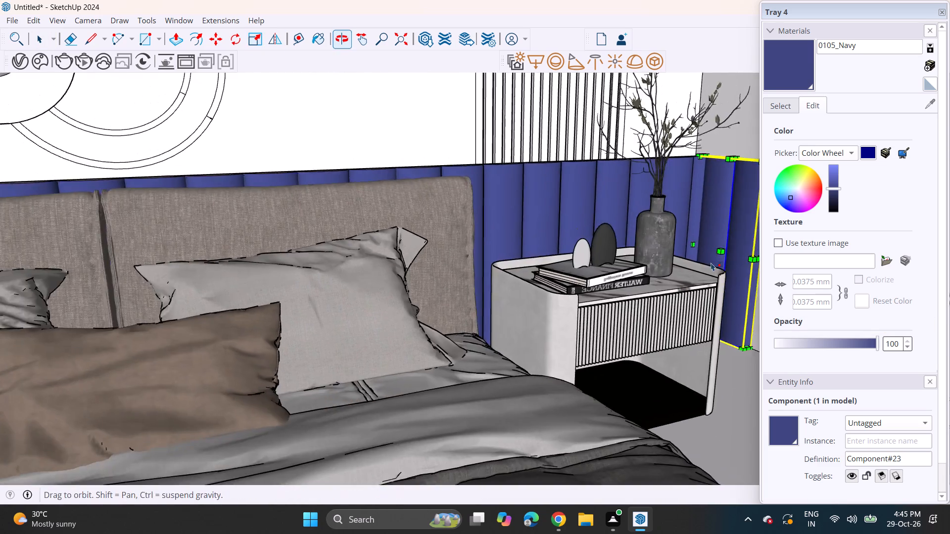
middle_drag(708, 264, 650, 237)
scroll(331, 322, down, 6)
shift+middle_drag(317, 318, 701, 317)
scroll(540, 307, down, 7)
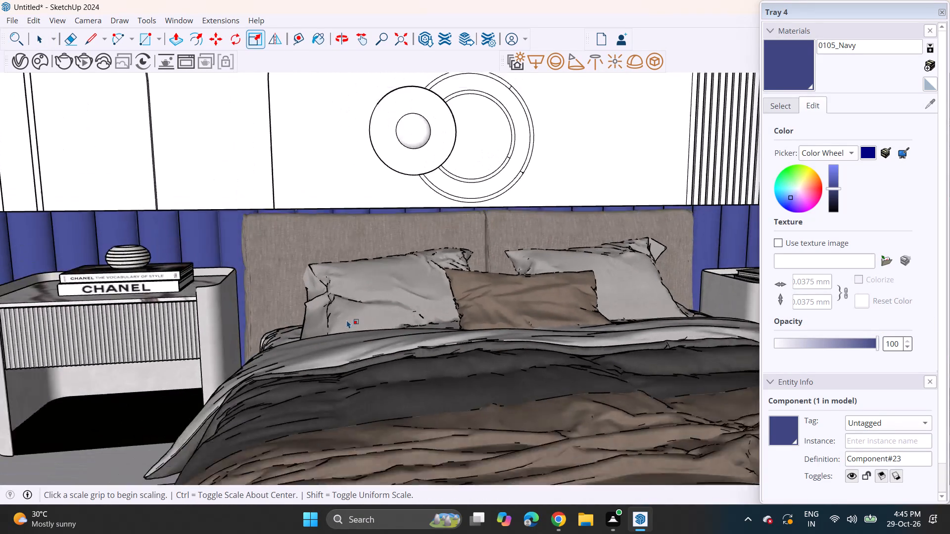
scroll(347, 320, down, 6)
middle_drag(271, 261, 214, 266)
shift+middle_drag(169, 272, 478, 309)
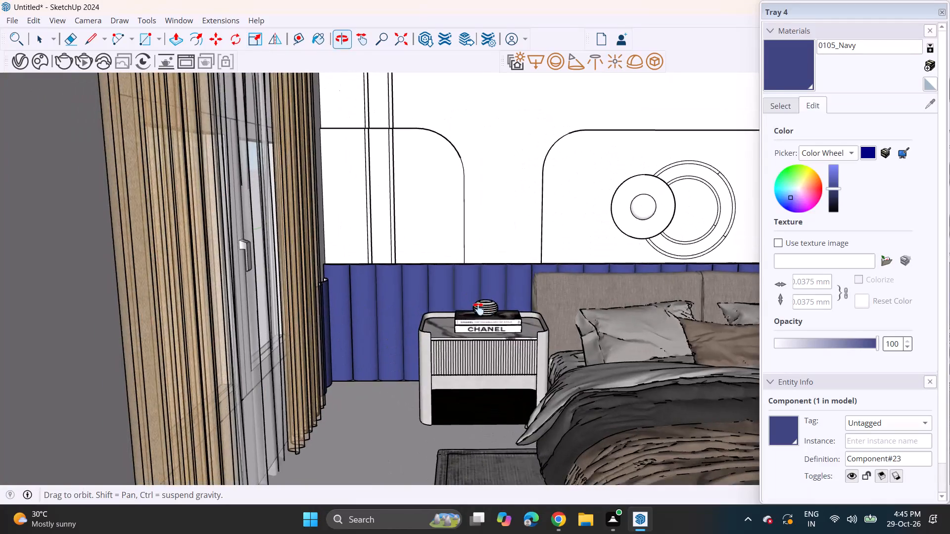
shift+middle_drag(478, 309, 478, 310)
middle_drag(437, 304, 260, 312)
scroll(384, 248, up, 3)
scroll(351, 285, up, 4)
click(337, 307)
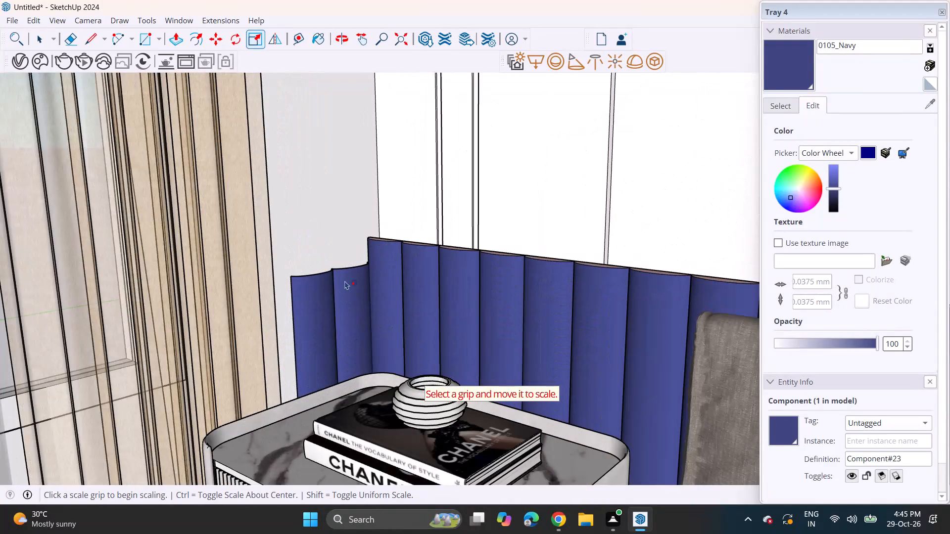
key(space)
click(352, 292)
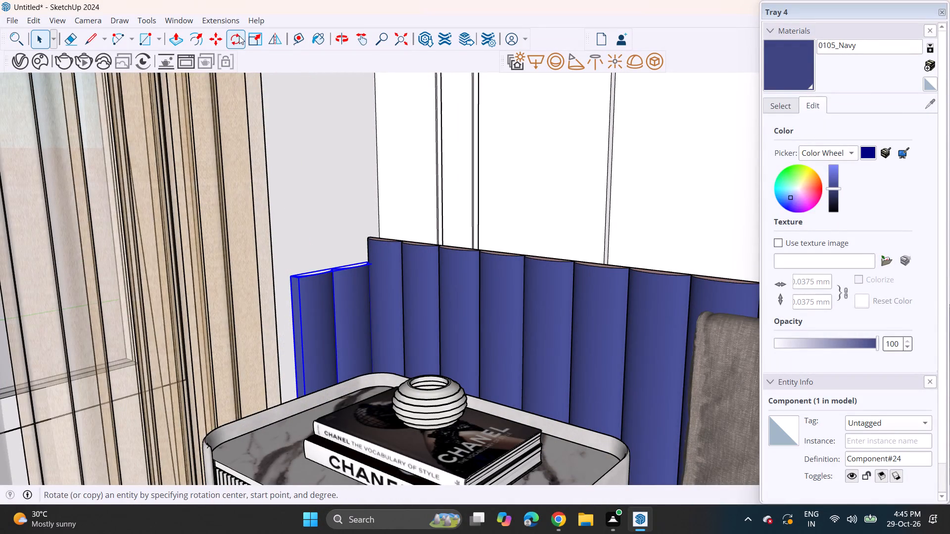
click(255, 40)
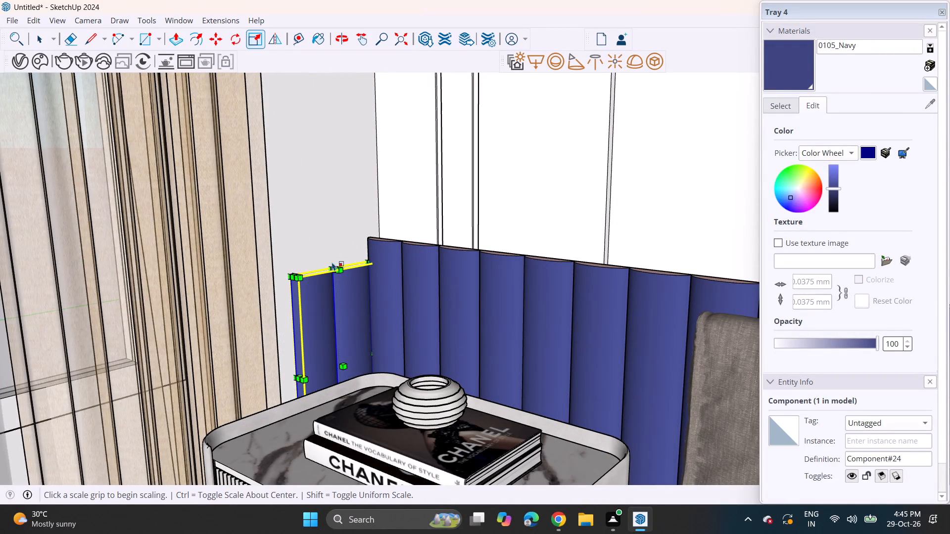
click(331, 267)
click(379, 235)
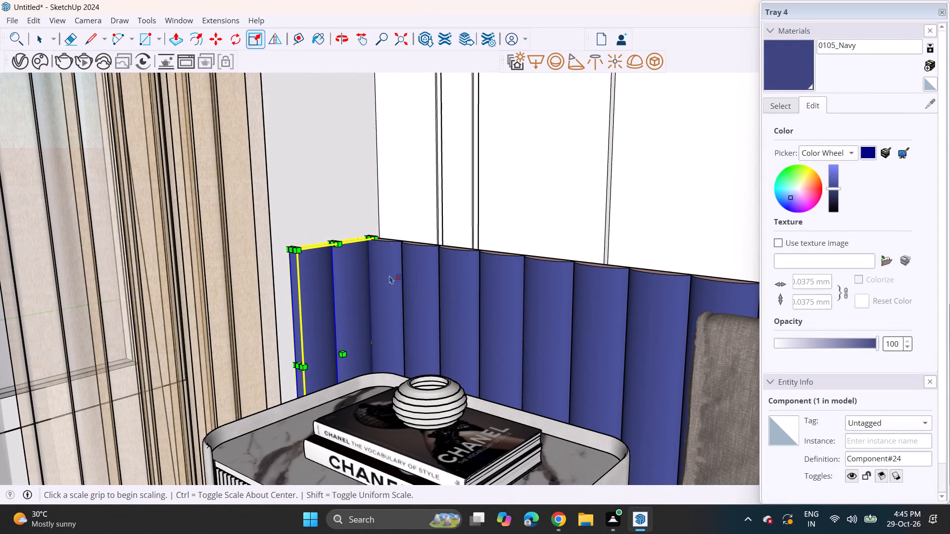
Scale the bed slightly lower from its top, bringing the headboard further below the top of the navy fluted panels.
scroll(389, 275, down, 5)
shift+middle_drag(459, 271, 325, 248)
middle_drag(334, 265, 484, 267)
scroll(485, 270, down, 5)
shift+middle_drag(627, 295, 469, 242)
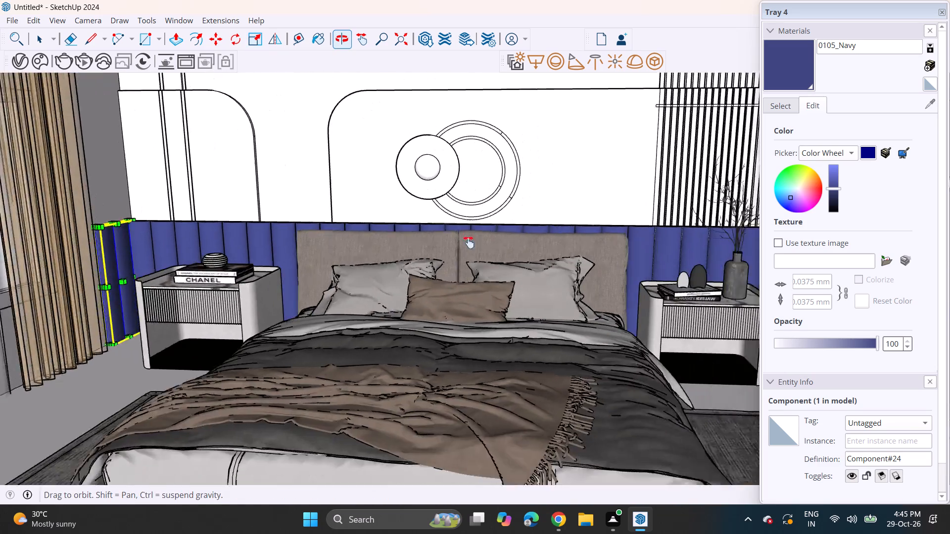
shift+middle_drag(469, 242, 368, 250)
scroll(410, 307, up, 2)
key(space)
click(337, 326)
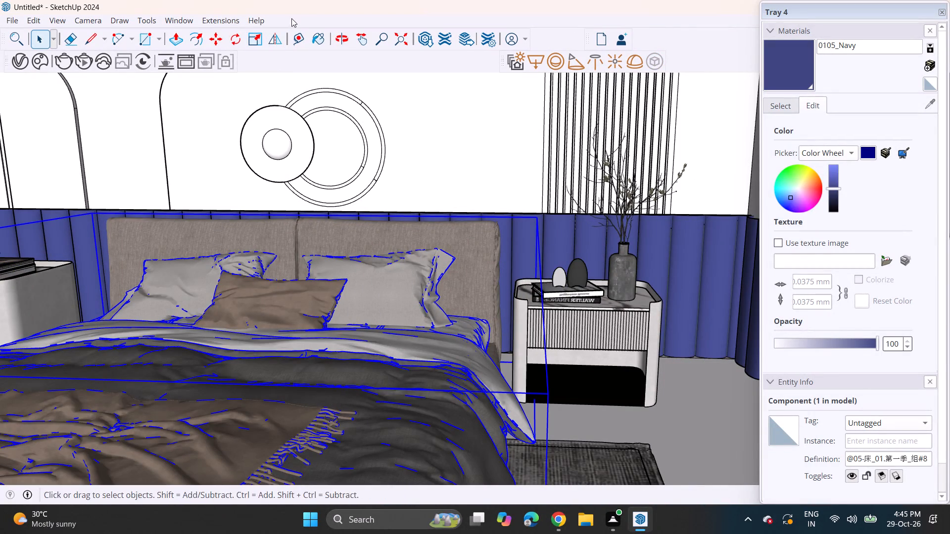
click(254, 36)
click(190, 248)
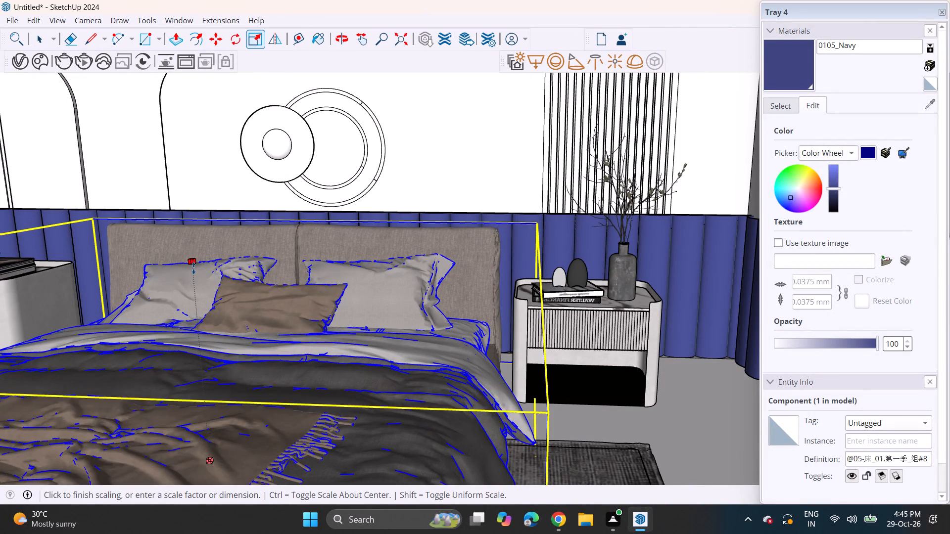
click(193, 272)
key(space)
Examine the vase-side nightstand, the bed and the navy fluted panels up close and from the front of the room.
click(647, 360)
middle_drag(567, 397, 587, 369)
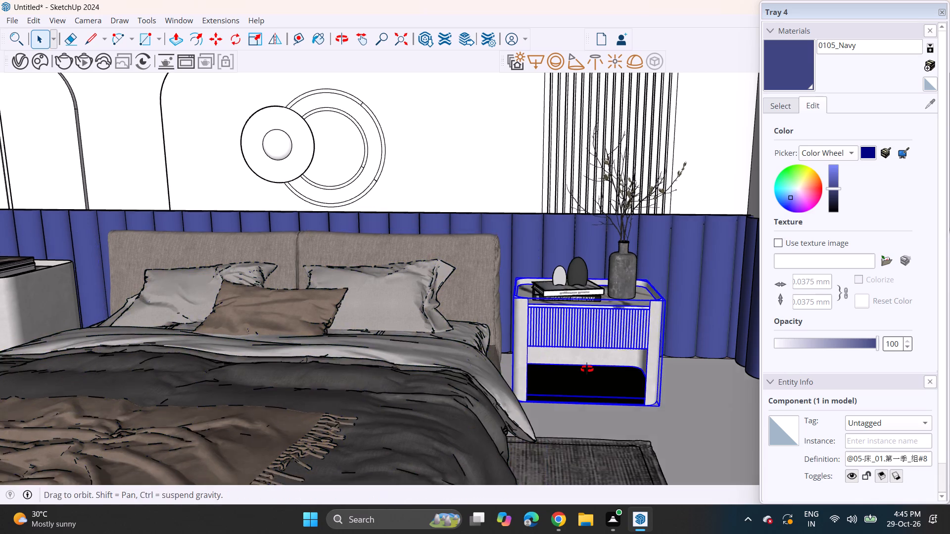
middle_drag(587, 369, 606, 346)
scroll(592, 336, down, 1)
scroll(592, 336, up, 1)
scroll(592, 337, down, 2)
scroll(592, 345, up, 1)
scroll(592, 348, down, 20)
scroll(592, 348, down, 5)
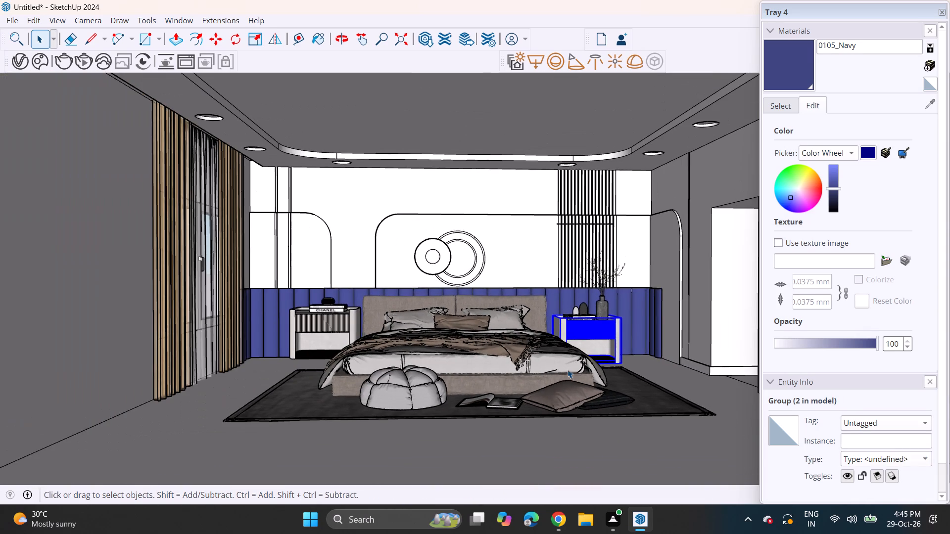
scroll(568, 370, down, 1)
scroll(364, 368, up, 1)
Move the curtain-side nightstand together with its books and striped ornament straight down onto the floor.
middle_drag(343, 370, 400, 376)
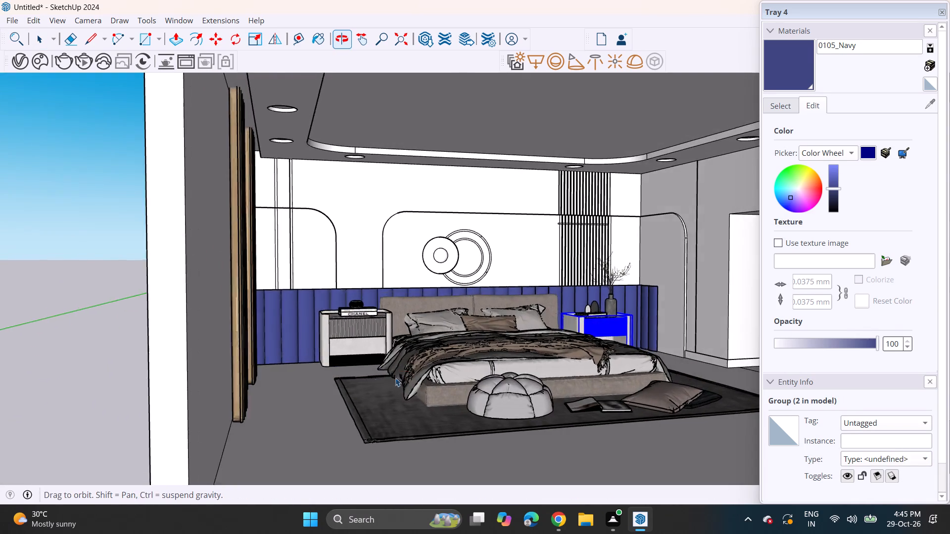
scroll(322, 337, up, 11)
click(328, 368)
ctrl+click(391, 249)
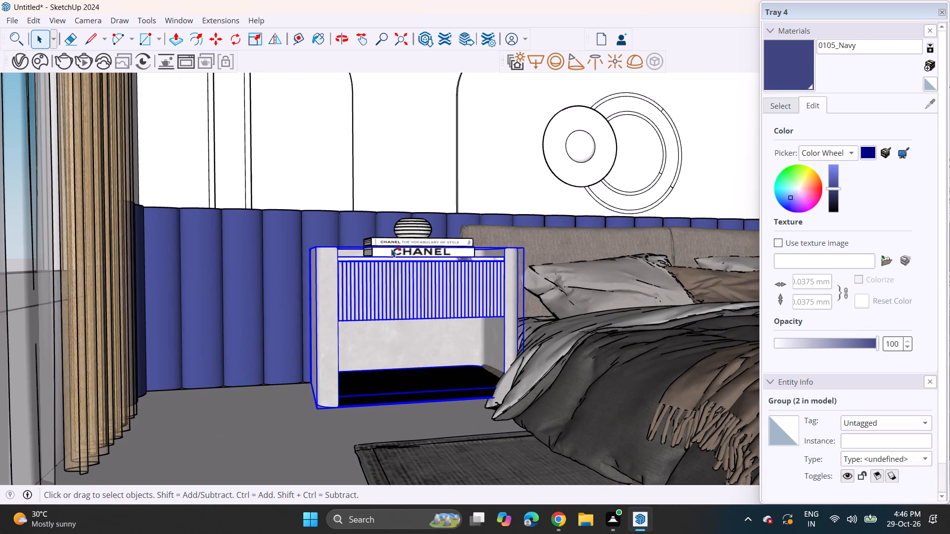
ctrl+click(393, 242)
ctrl+click(407, 227)
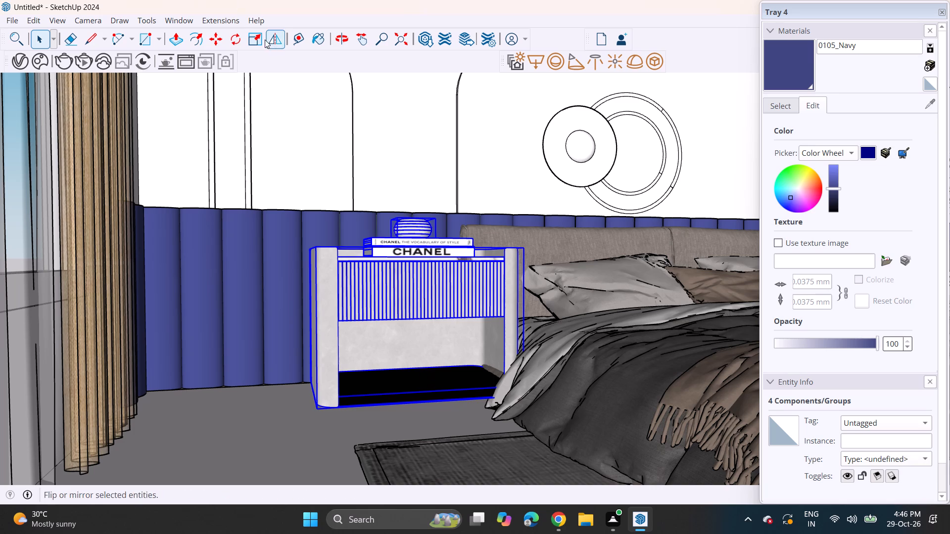
click(212, 35)
middle_drag(324, 241, 322, 133)
shift+scroll(324, 130, down, 1)
click(313, 234)
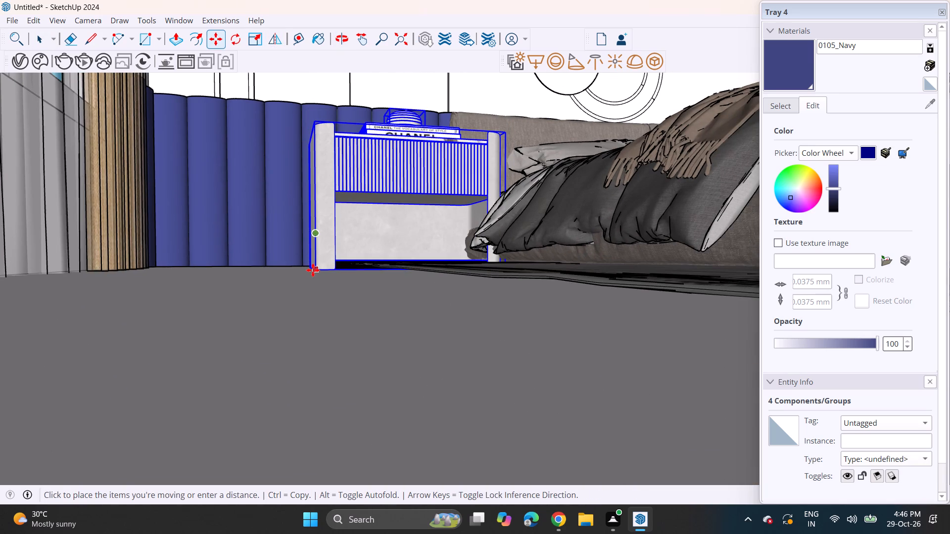
click(313, 270)
Clear the selection and examine the furnished bed wall, rug and room from several distances and angles.
middle_drag(431, 224, 264, 324)
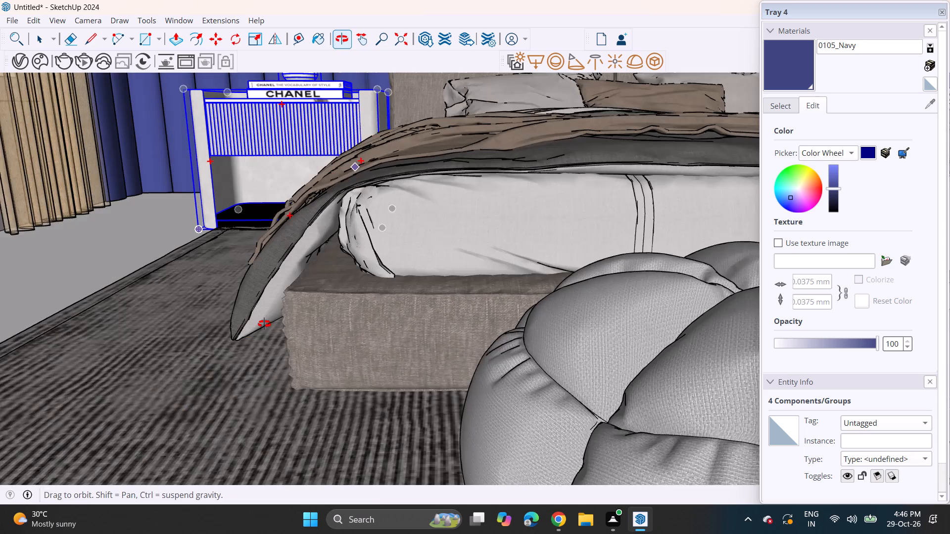
middle_drag(264, 324, 272, 318)
scroll(412, 232, up, 1)
scroll(412, 232, down, 18)
scroll(439, 236, up, 1)
scroll(440, 238, down, 3)
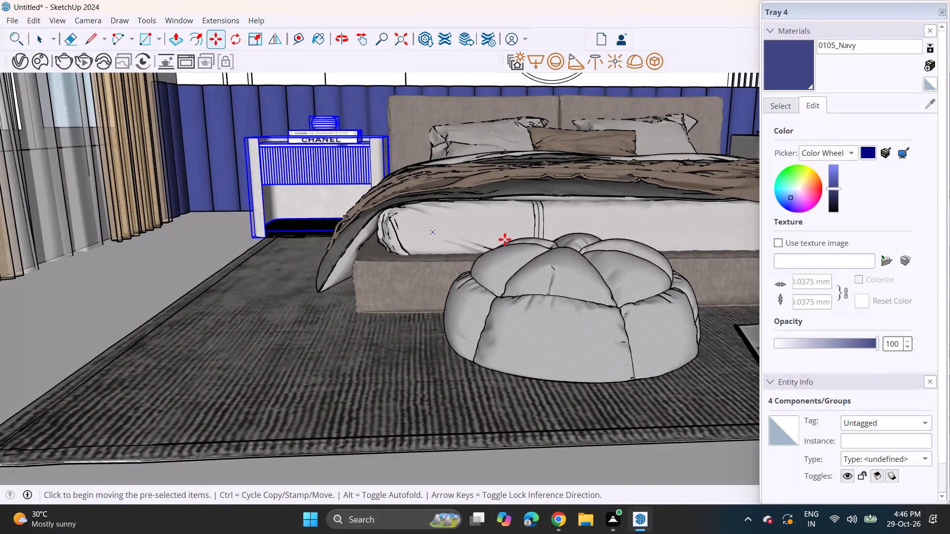
shift+middle_drag(502, 235, 0, 238)
middle_drag(475, 150, 443, 114)
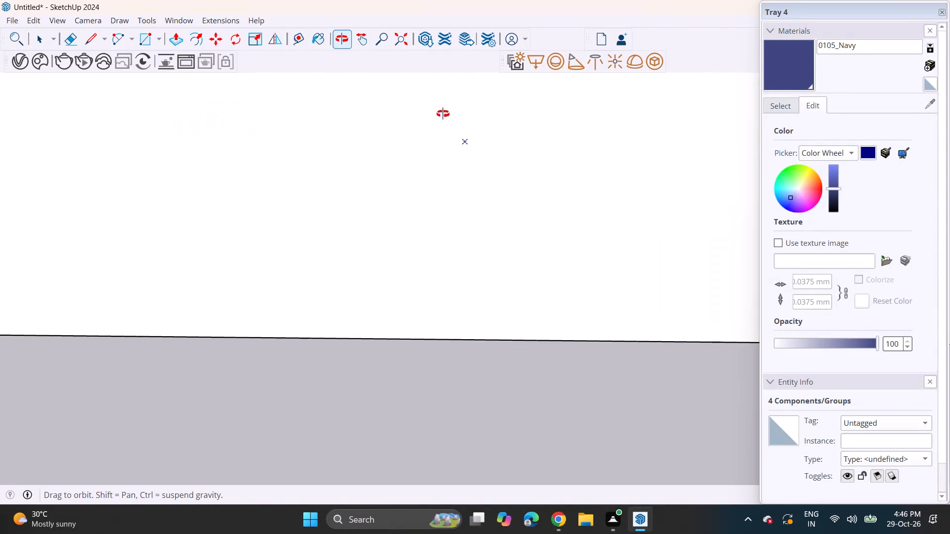
middle_drag(443, 114, 486, 141)
scroll(486, 141, up, 1)
scroll(480, 134, down, 15)
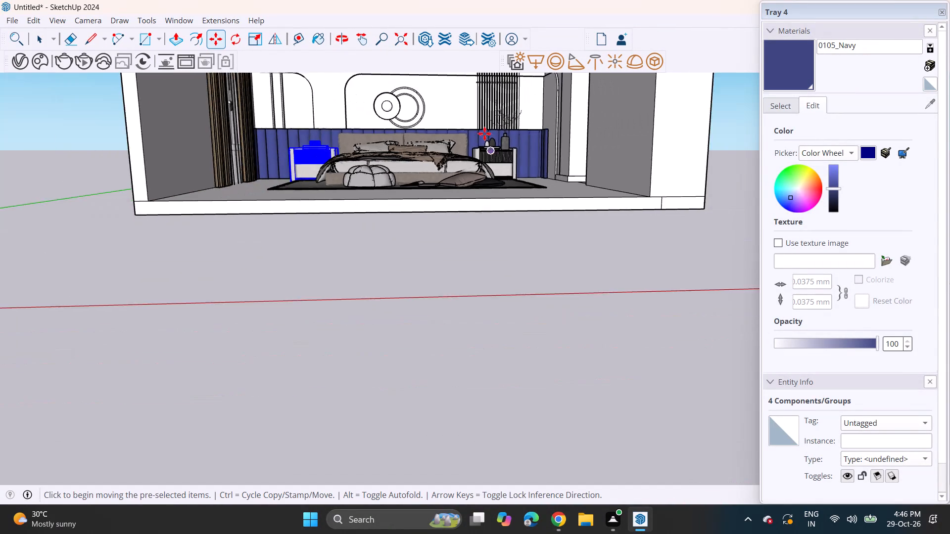
shift+middle_drag(483, 133, 468, 204)
shift+scroll(482, 133, down, 1)
key(space)
click(691, 183)
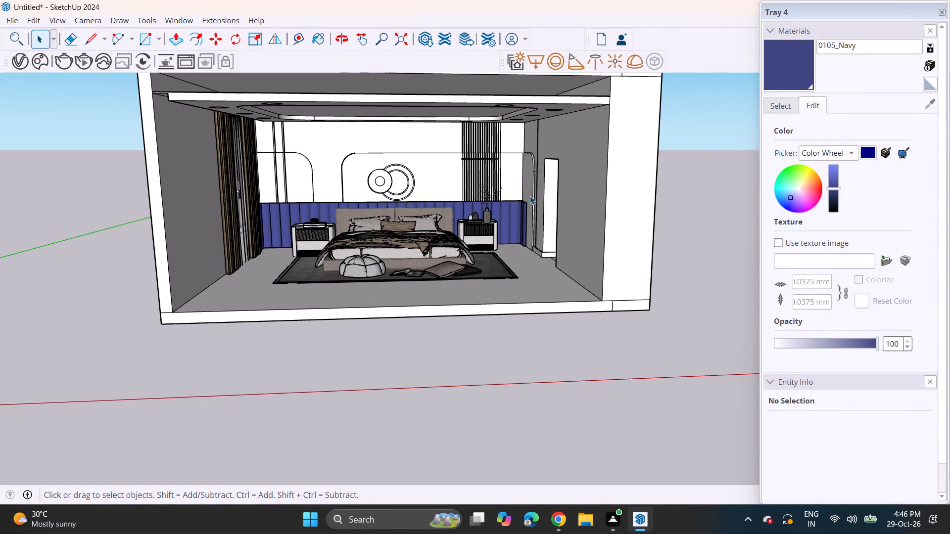
scroll(610, 90, up, 1)
scroll(548, 110, up, 2)
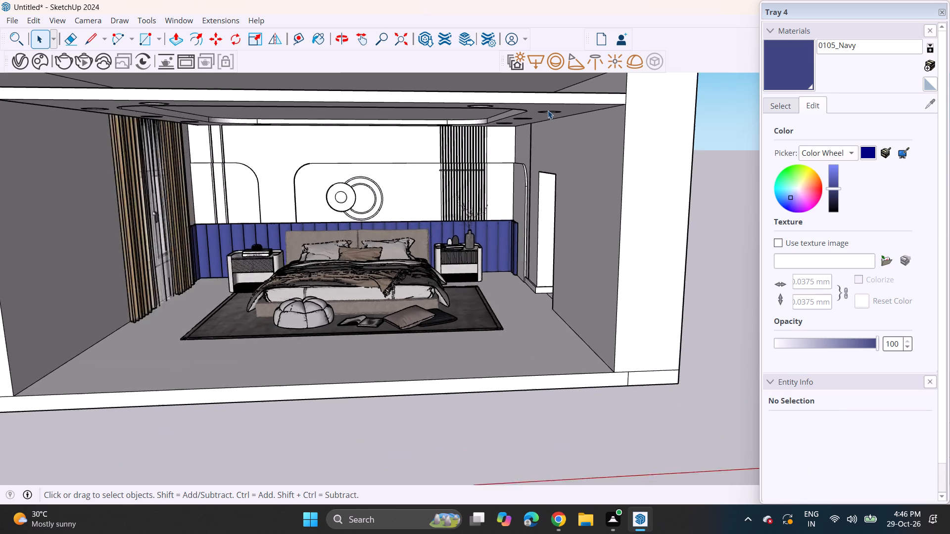
scroll(548, 110, up, 3)
middle_drag(538, 146, 556, 121)
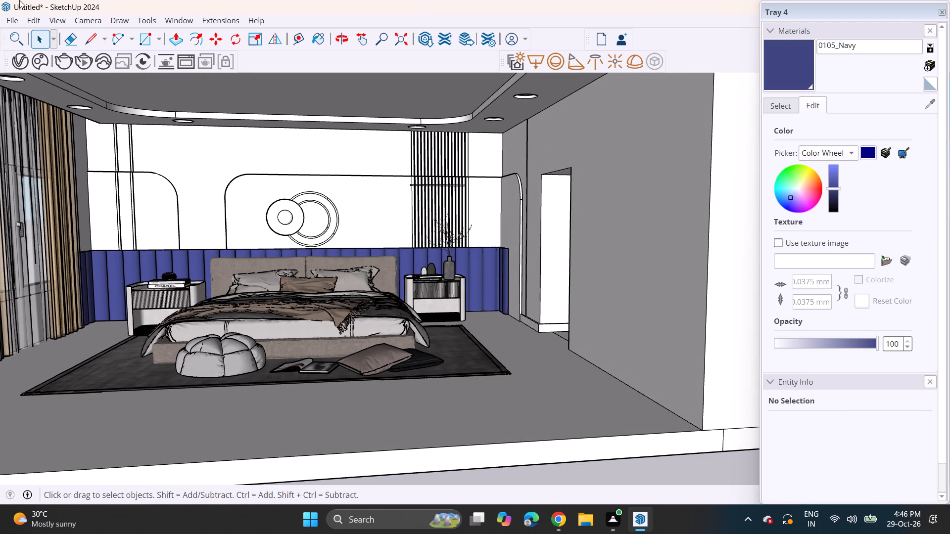
Import the model Untitled+(2) (1) from the Downloads folder.
click(12, 19)
click(33, 193)
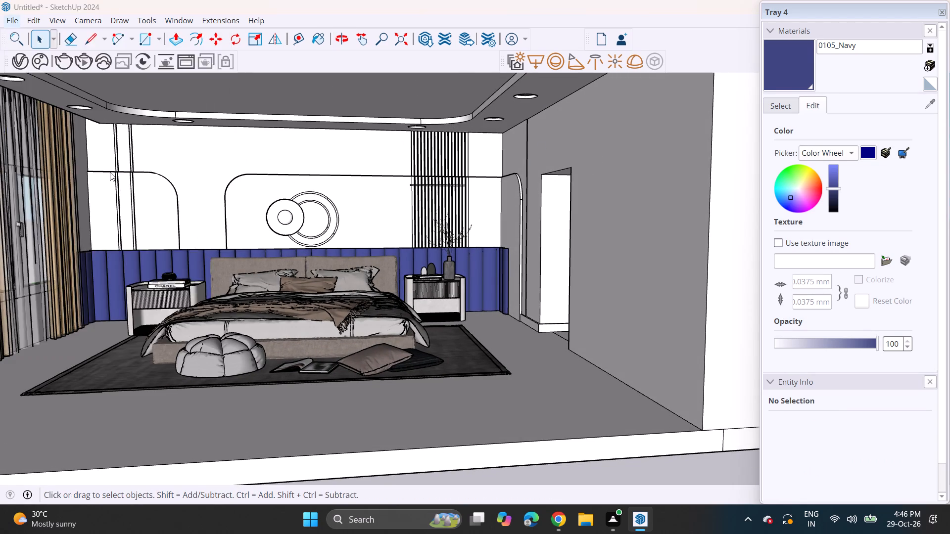
scroll(285, 148, down, 15)
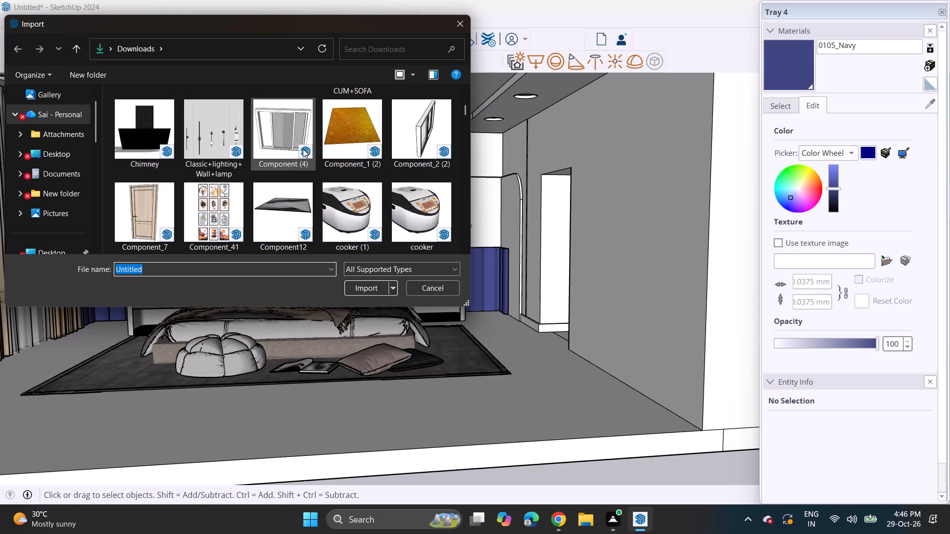
scroll(303, 149, down, 8)
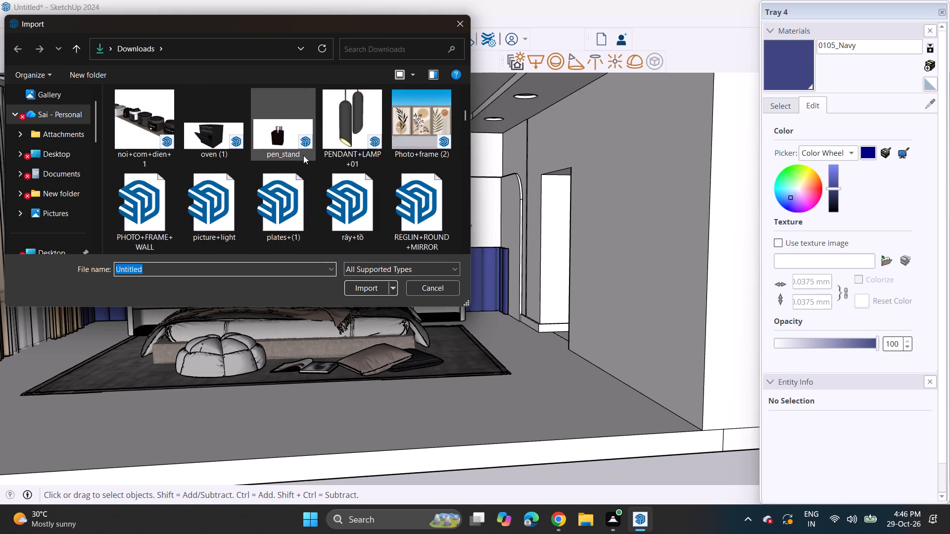
scroll(303, 155, down, 6)
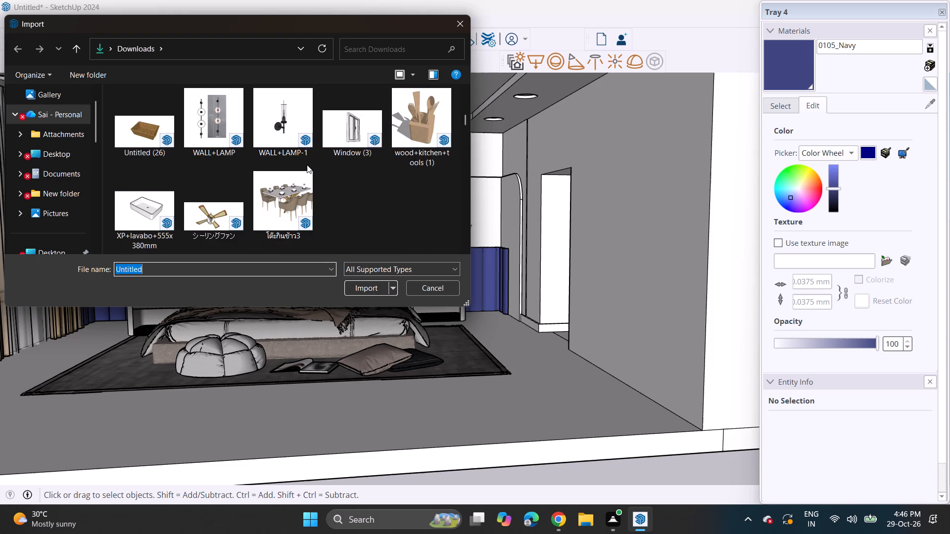
scroll(307, 165, down, 3)
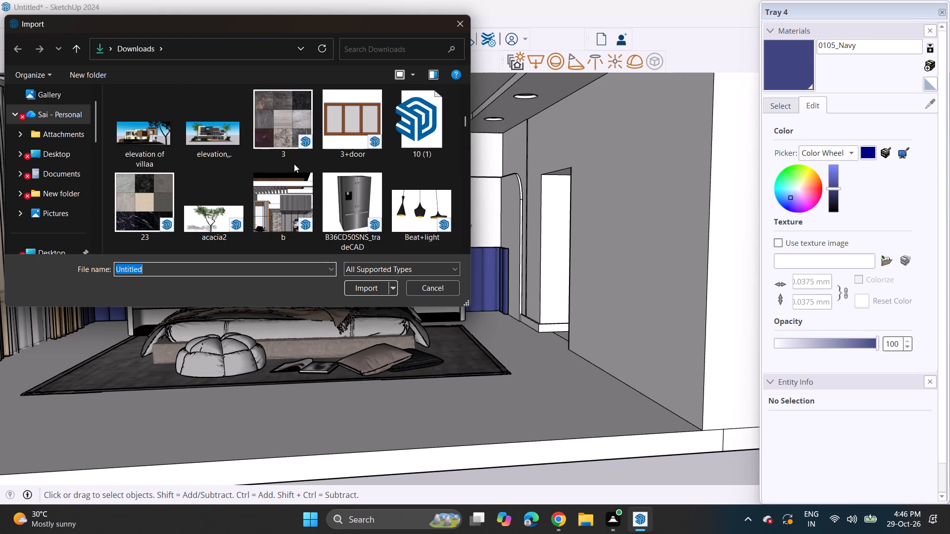
scroll(297, 165, down, 3)
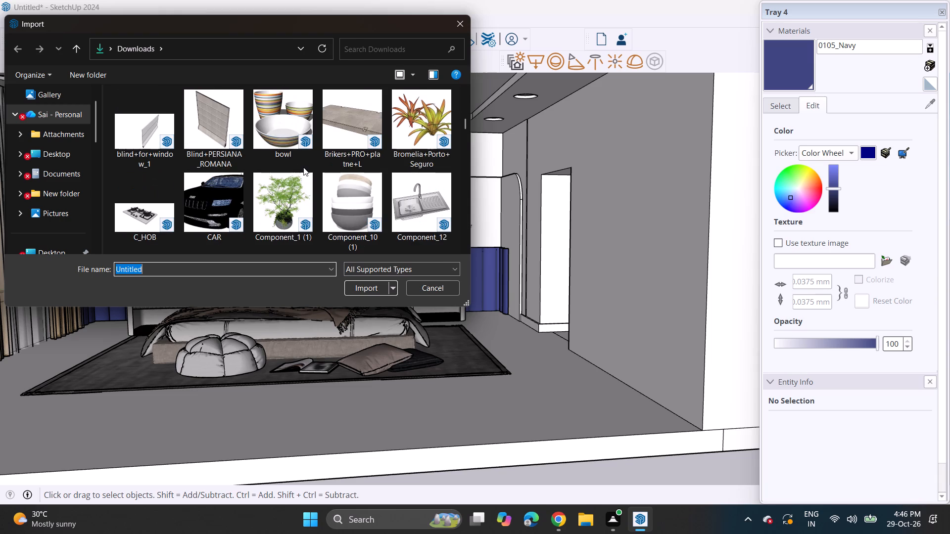
scroll(303, 167, down, 3)
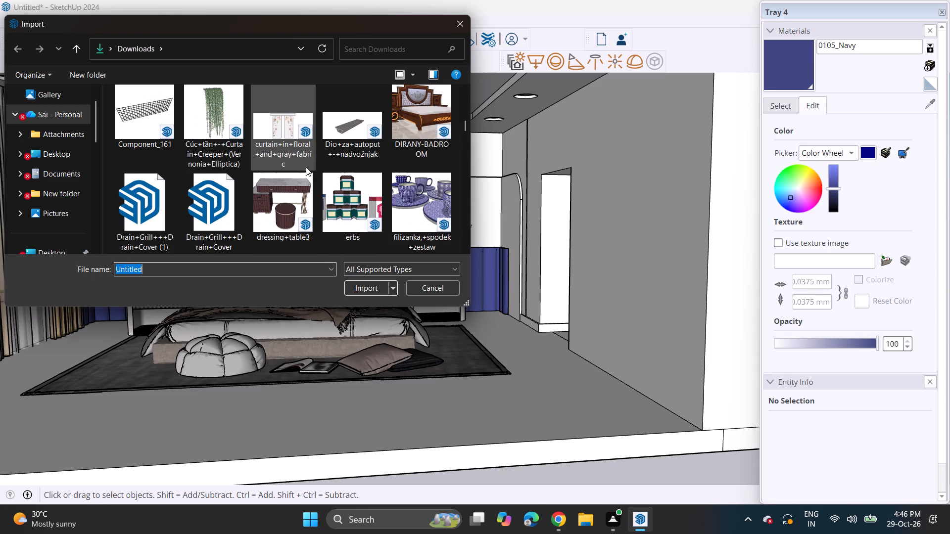
scroll(306, 167, down, 1)
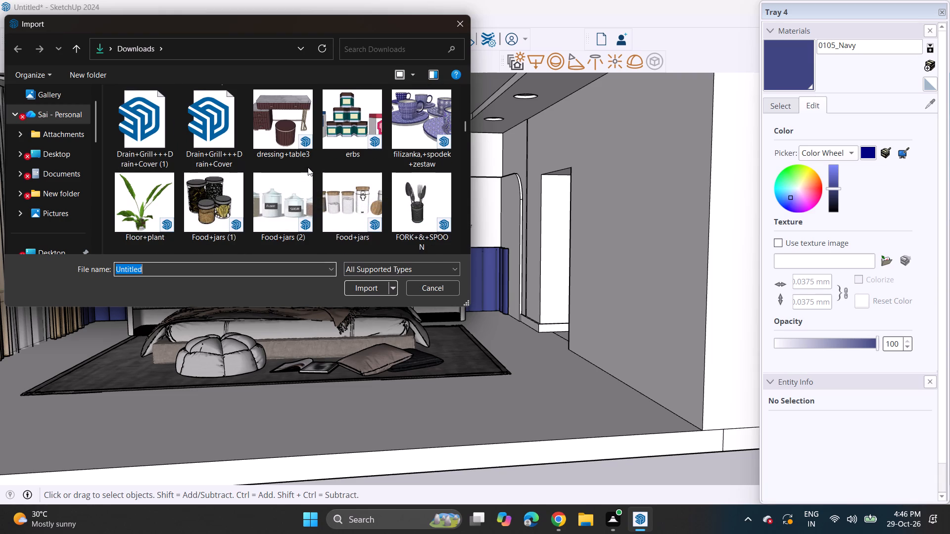
scroll(308, 167, down, 3)
scroll(308, 169, up, 1)
scroll(308, 169, down, 1)
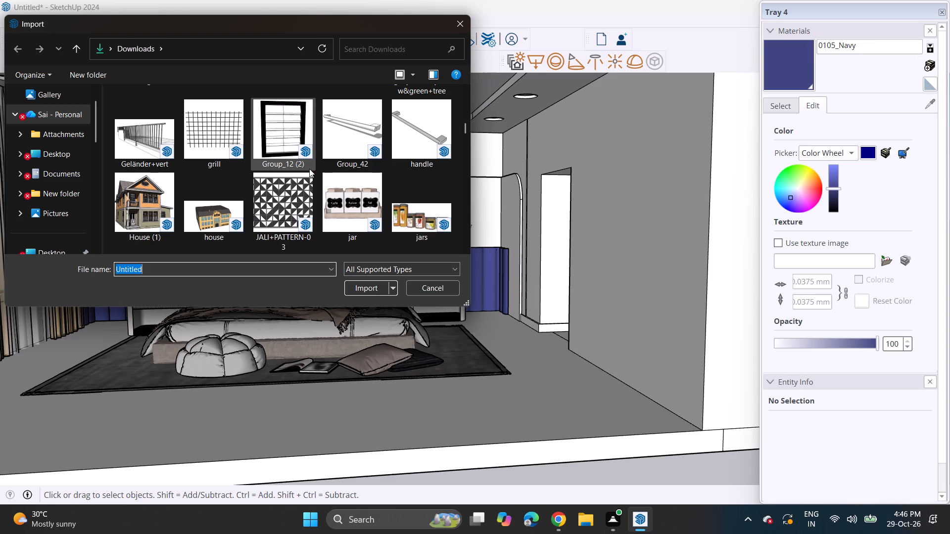
scroll(309, 169, down, 5)
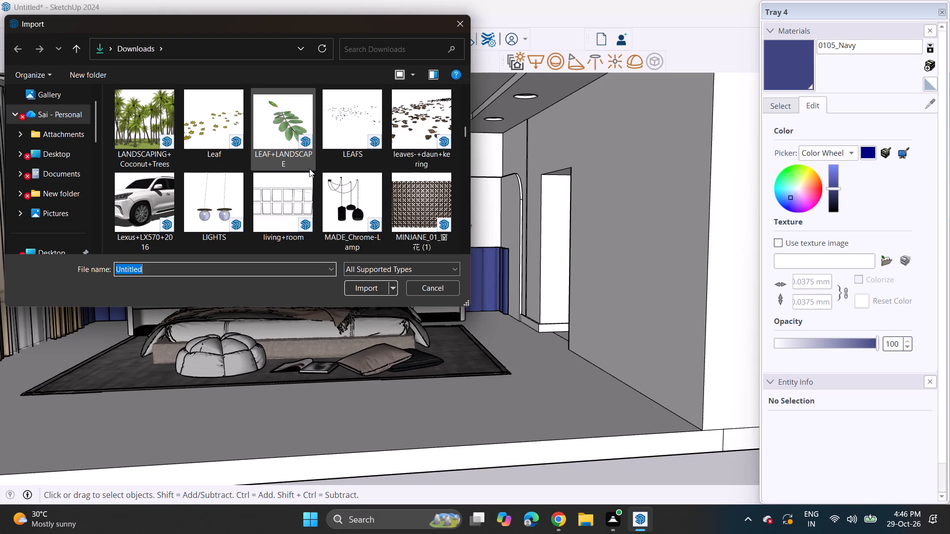
scroll(309, 169, down, 4)
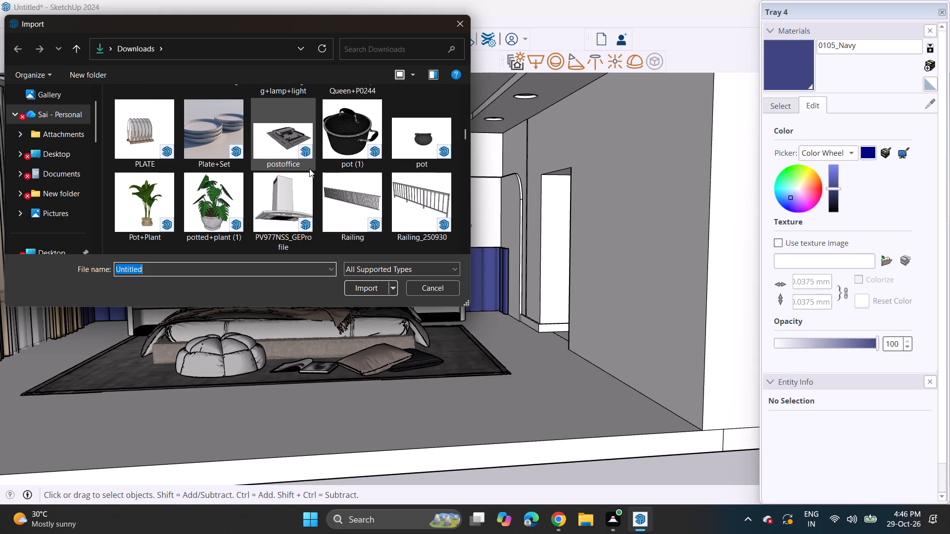
scroll(309, 169, down, 4)
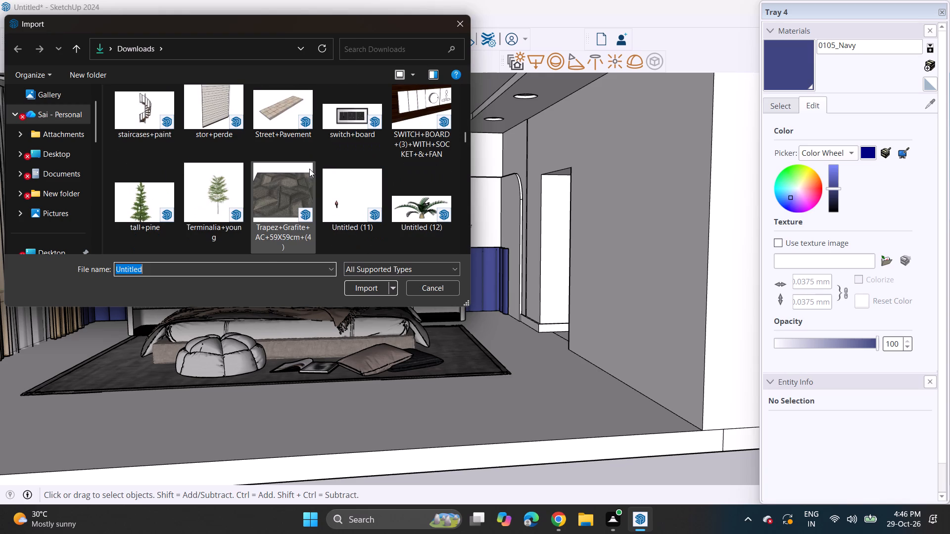
scroll(311, 169, down, 2)
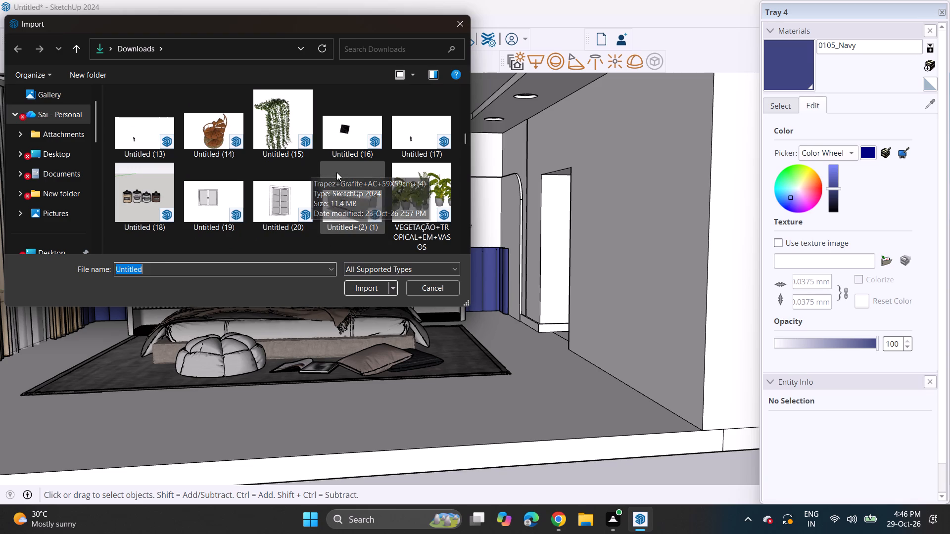
click(344, 175)
click(364, 285)
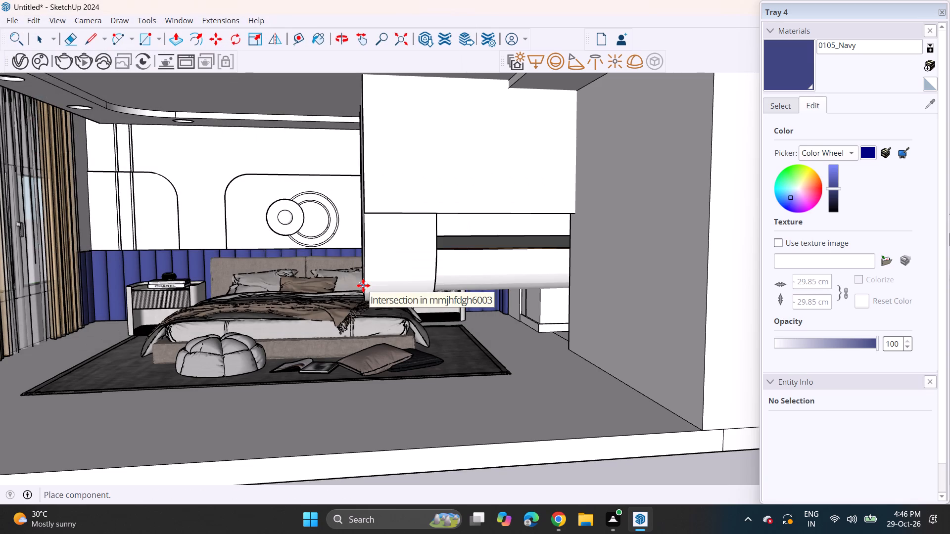
Place the imported air conditioner in the open space outside the room, beside its door-side wall.
scroll(368, 274, down, 5)
scroll(366, 274, up, 1)
scroll(366, 274, down, 4)
scroll(365, 274, up, 1)
scroll(365, 274, down, 5)
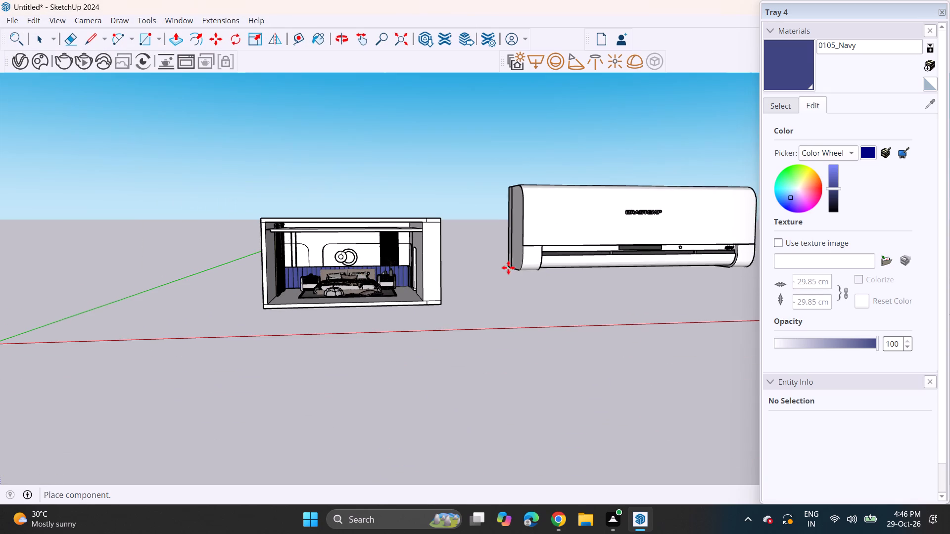
click(509, 267)
Scale the air conditioner down uniformly to a small unit in proportion with the bedroom.
click(246, 45)
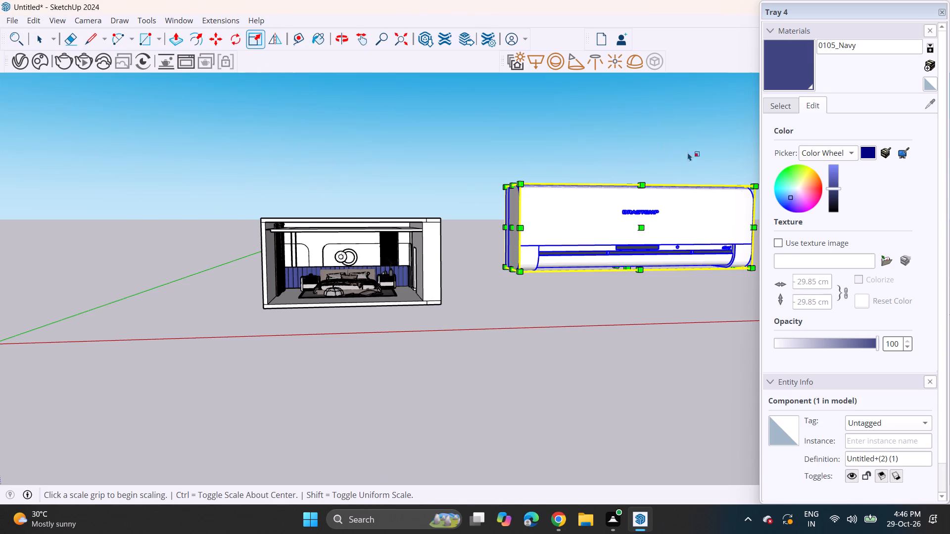
click(758, 185)
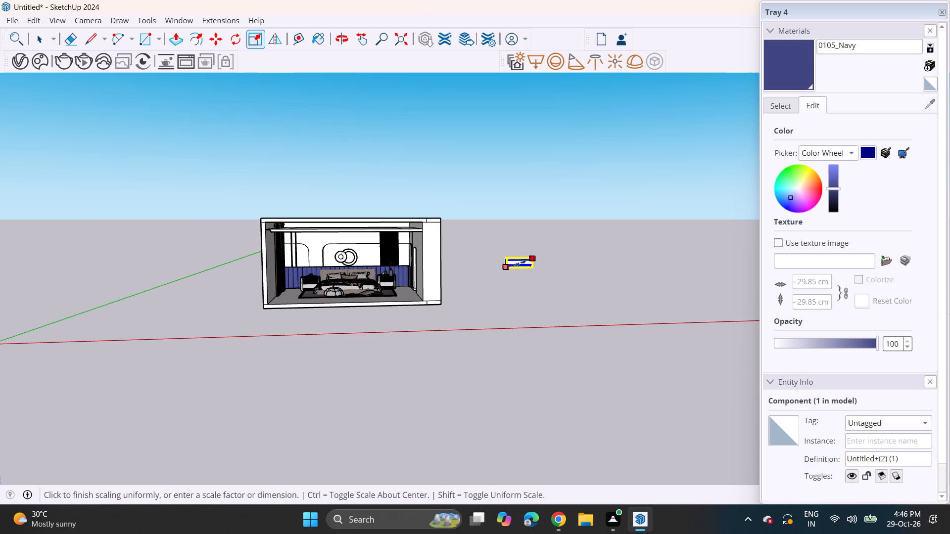
click(520, 263)
scroll(511, 273, up, 1)
middle_drag(527, 239, 519, 251)
scroll(520, 251, up, 6)
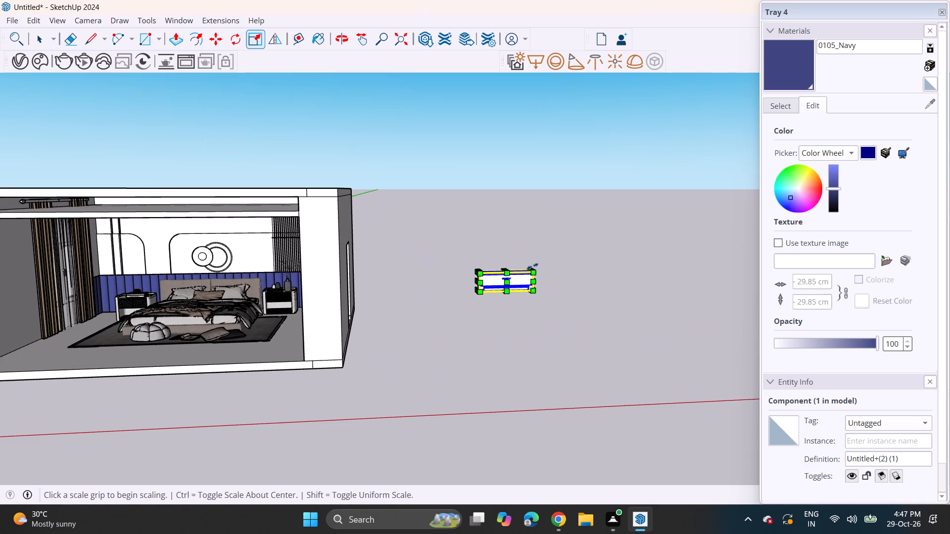
click(531, 269)
click(506, 276)
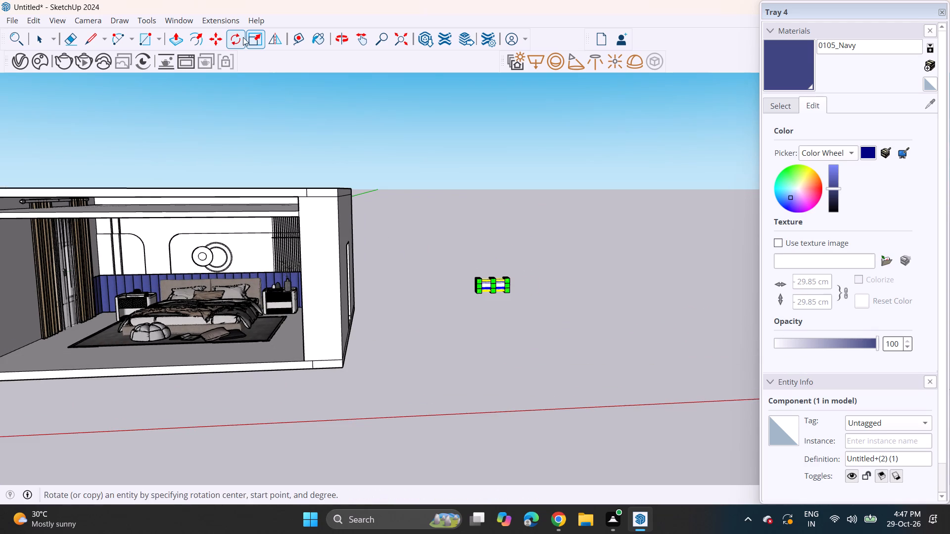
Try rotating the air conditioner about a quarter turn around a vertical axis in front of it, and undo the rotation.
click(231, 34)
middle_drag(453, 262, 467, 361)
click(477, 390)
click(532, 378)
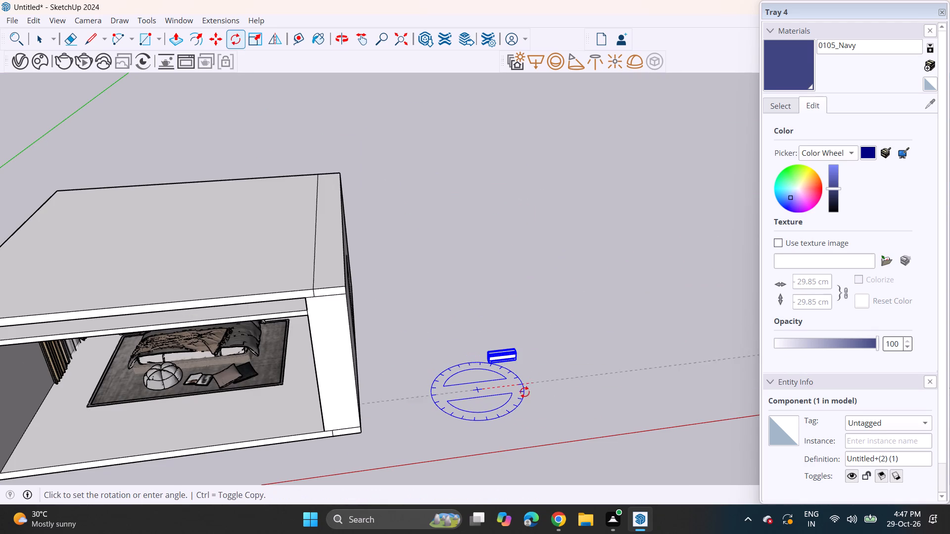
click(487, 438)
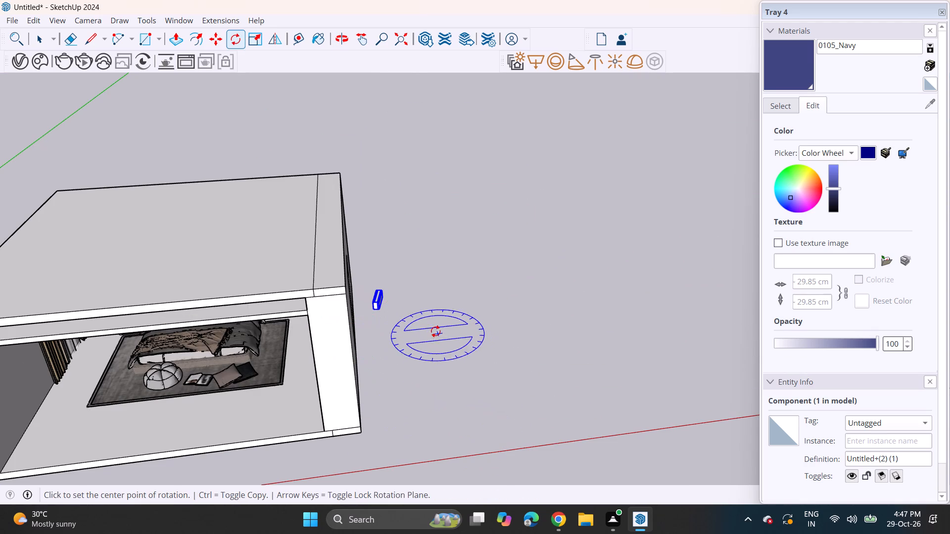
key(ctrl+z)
Rotate the air conditioner about a quarter turn around a vertical axis in front of it.
click(421, 386)
click(457, 383)
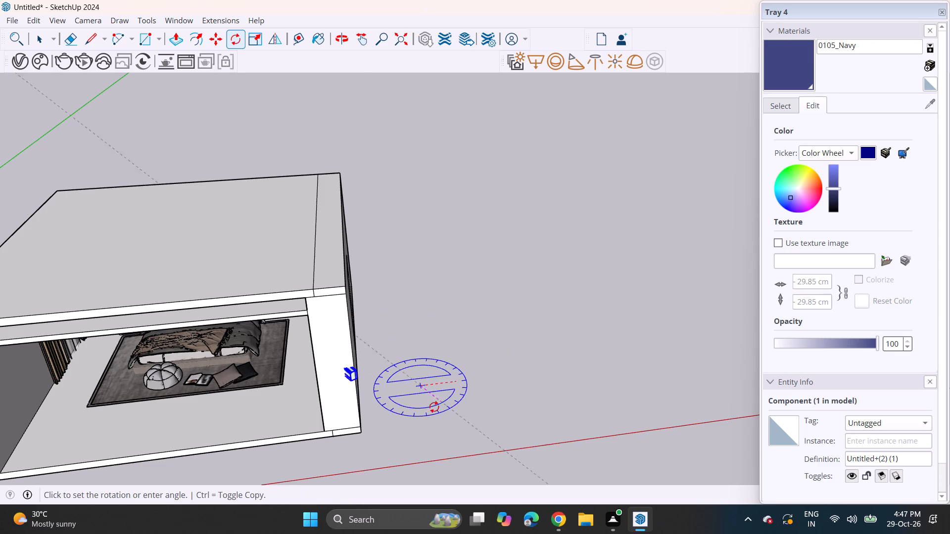
click(426, 414)
Move the air conditioner by its back upper corner onto the door-side wall, above the doorway just below the ceiling.
middle_drag(227, 357, 386, 253)
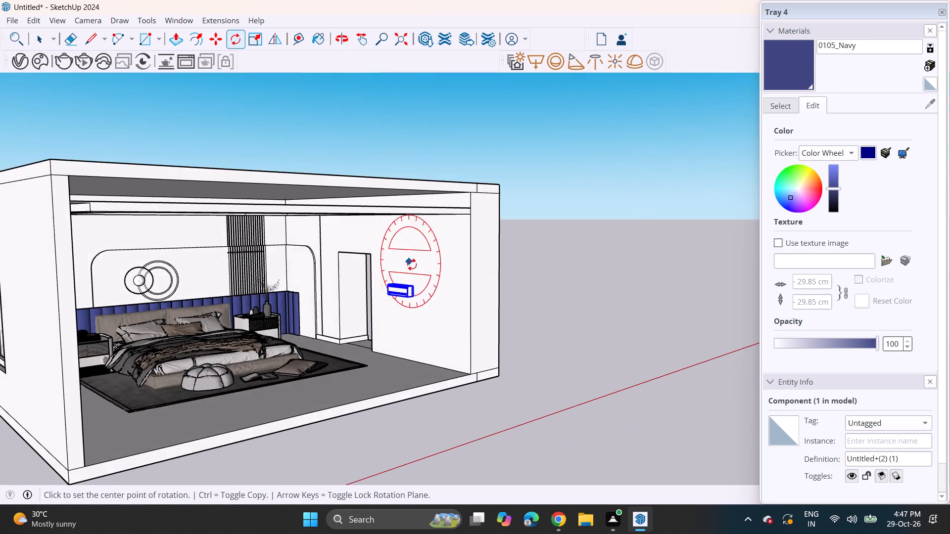
scroll(412, 274, up, 6)
click(213, 35)
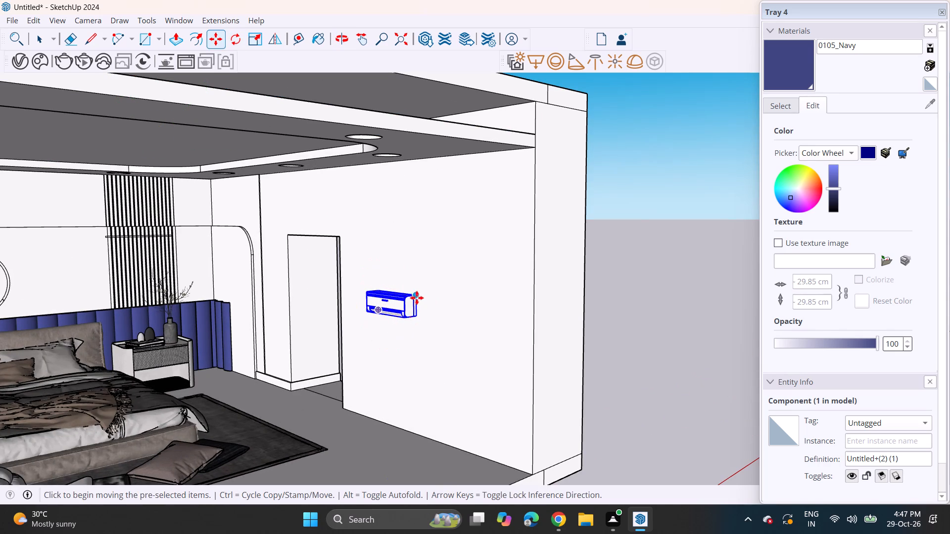
click(416, 298)
scroll(326, 195, up, 10)
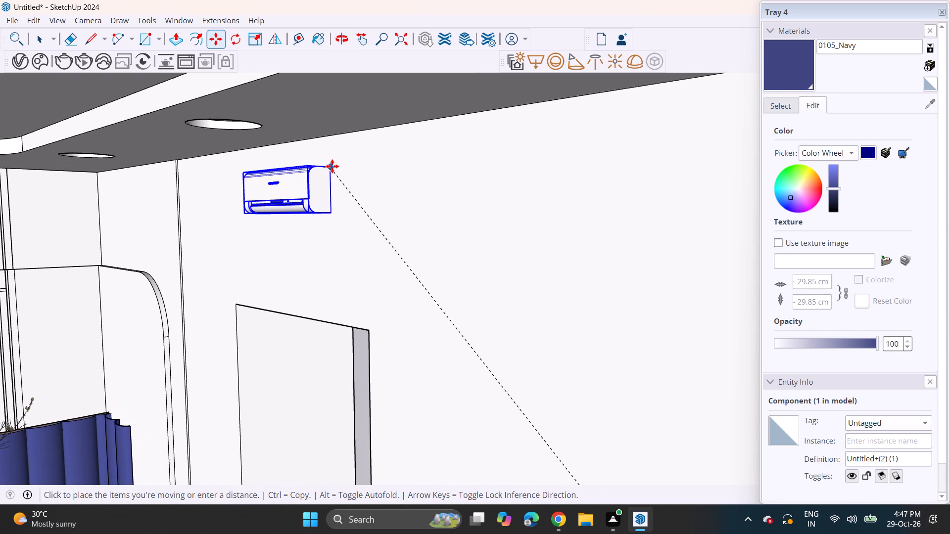
click(380, 143)
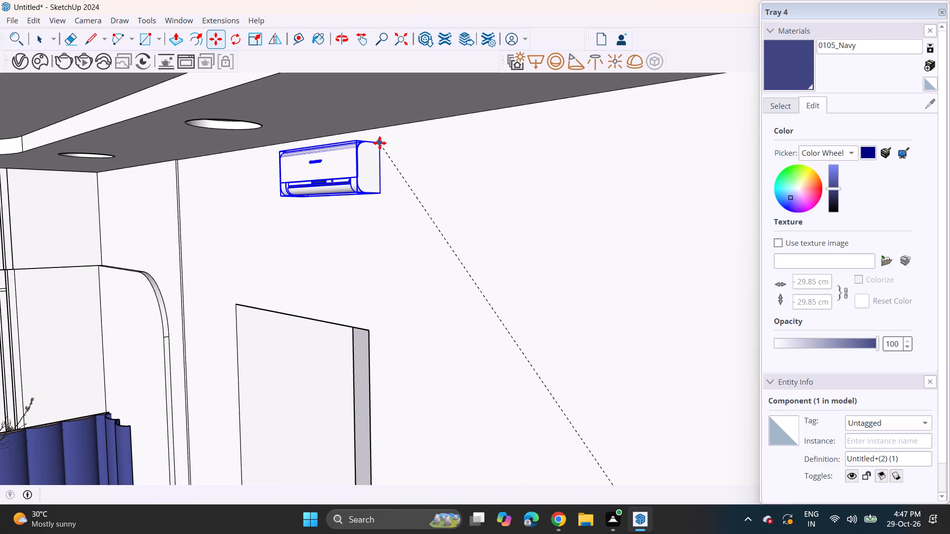
Scale the air conditioner up uniformly from its lower corner until it is wider than the doorway below.
click(248, 42)
middle_drag(228, 128, 348, 103)
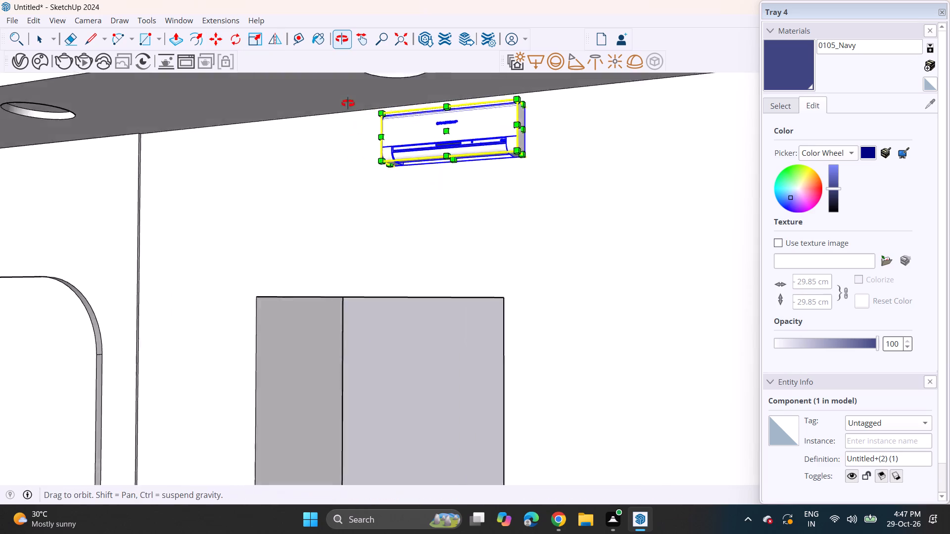
middle_drag(348, 103, 422, 135)
click(469, 197)
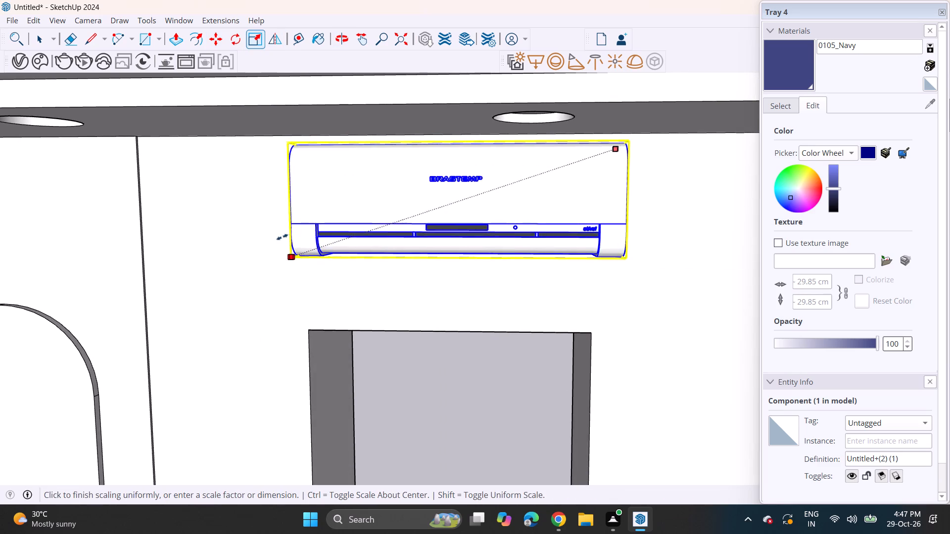
click(267, 239)
Shift the enlarged air conditioner slightly out of the door-side wall so its back sits flush against the surface, and deselect it.
middle_drag(464, 239, 297, 223)
scroll(184, 234, up, 1)
scroll(159, 223, down, 5)
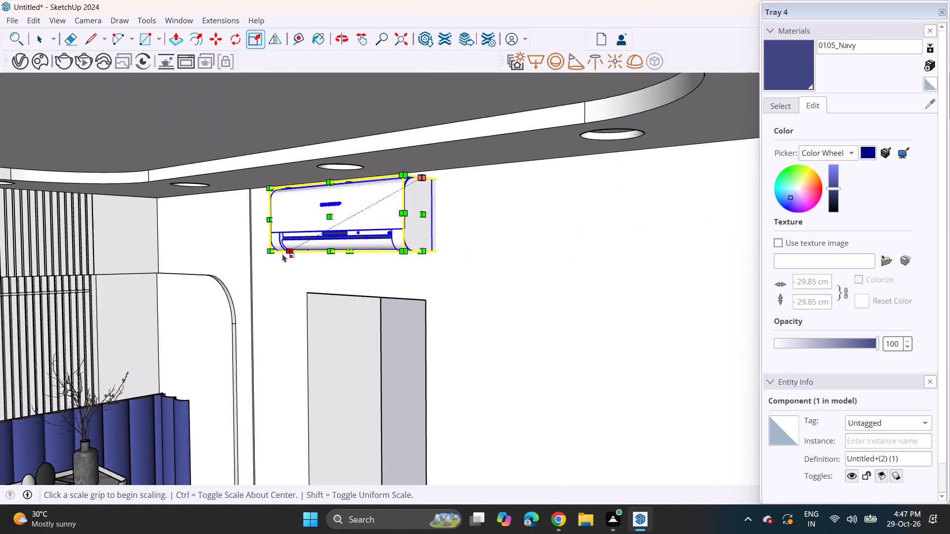
middle_drag(276, 252, 202, 234)
scroll(267, 251, up, 1)
scroll(325, 153, up, 1)
click(225, 43)
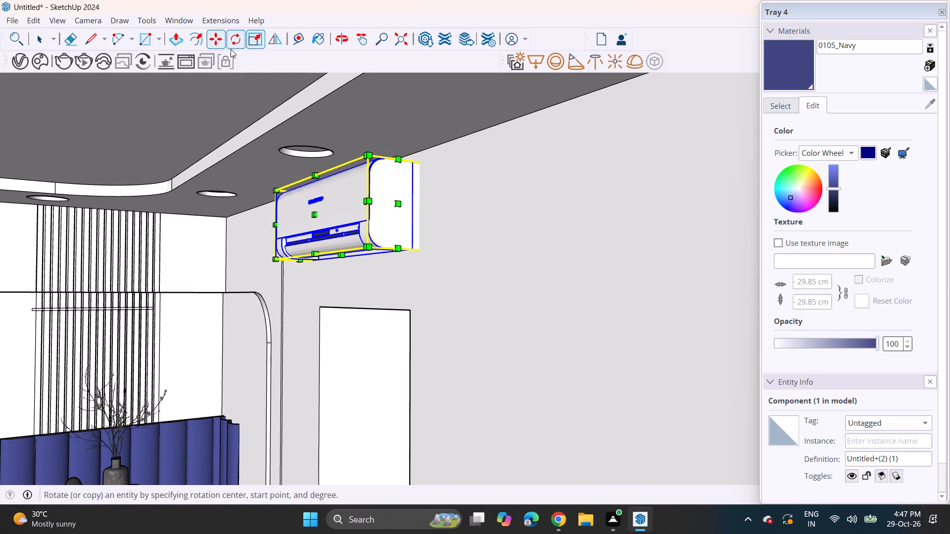
click(429, 247)
click(417, 249)
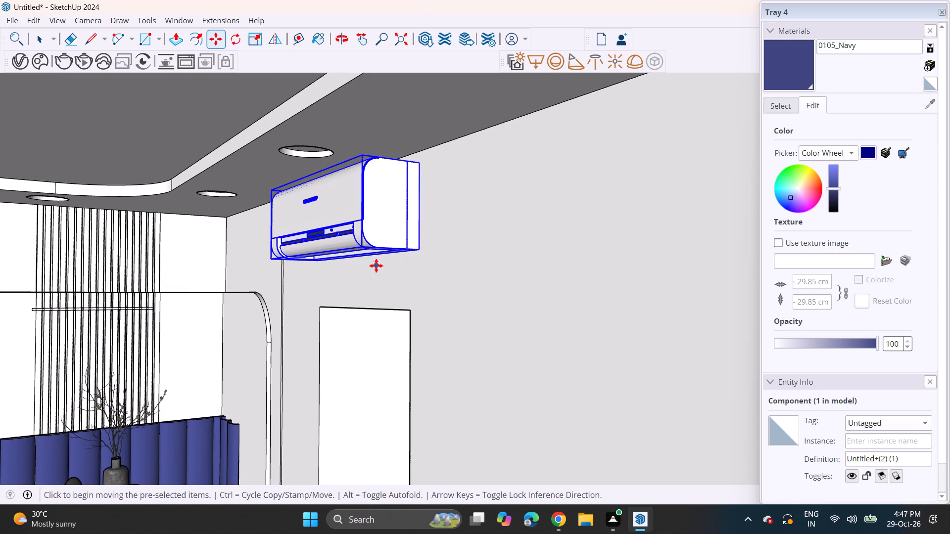
key(space)
click(445, 284)
Examine the room from inside, facing the bed wall, to check the air conditioner's size and position with the furniture.
scroll(328, 299, down, 5)
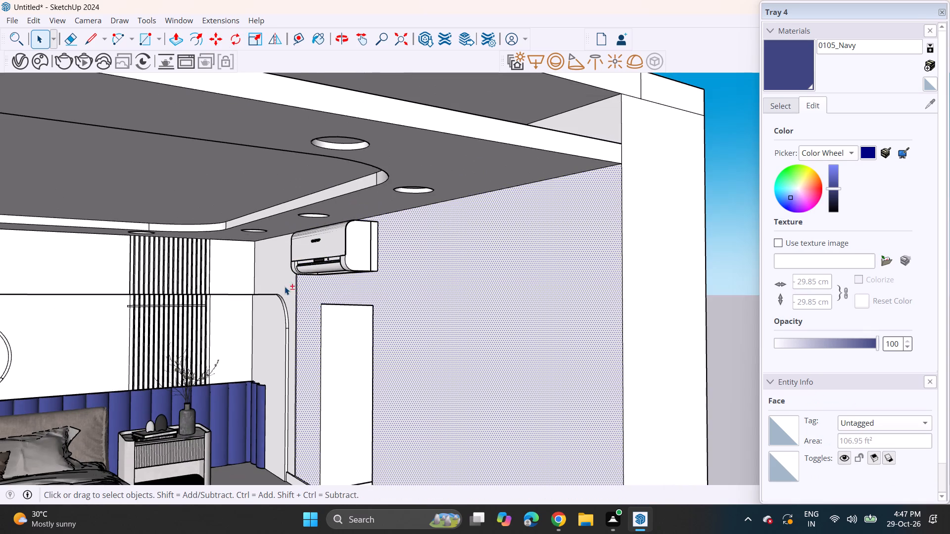
shift+middle_drag(318, 268, 439, 237)
middle_drag(277, 248, 187, 253)
middle_drag(98, 315, 361, 263)
middle_drag(412, 251, 304, 261)
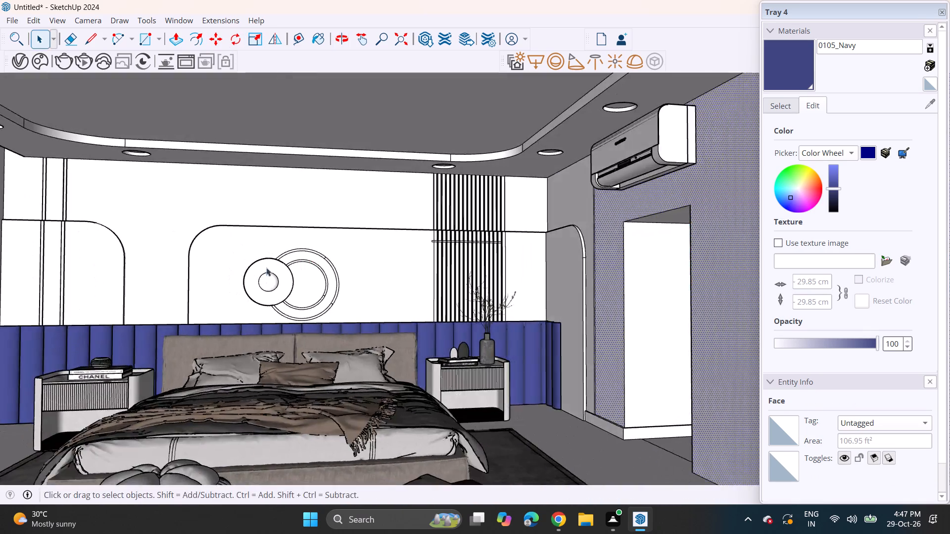
scroll(258, 267, up, 1)
scroll(257, 267, down, 4)
middle_drag(270, 270, 367, 273)
middle_drag(354, 271, 340, 271)
scroll(340, 271, up, 2)
middle_drag(372, 265, 349, 261)
scroll(349, 261, down, 1)
scroll(354, 261, up, 1)
scroll(354, 261, down, 2)
scroll(361, 261, up, 1)
shift+middle_drag(366, 263, 380, 246)
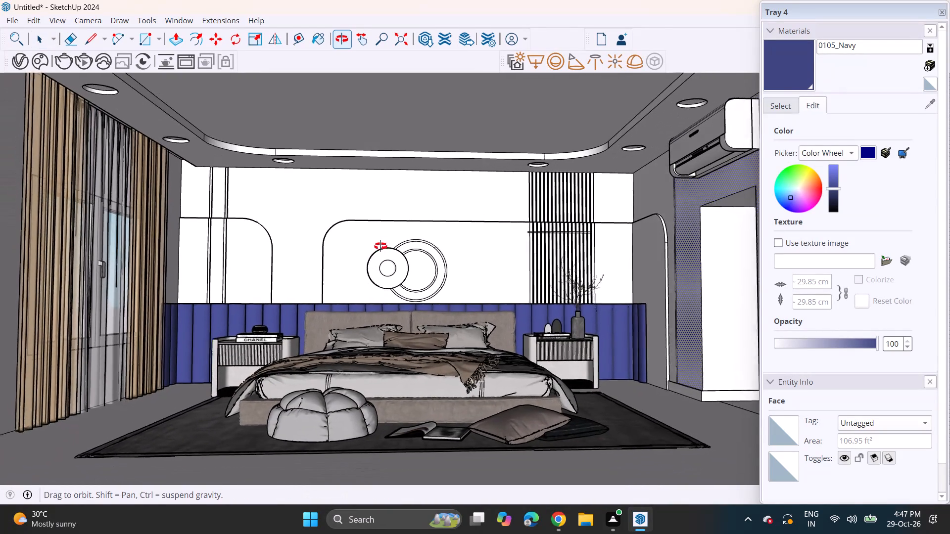
shift+middle_drag(380, 246, 380, 259)
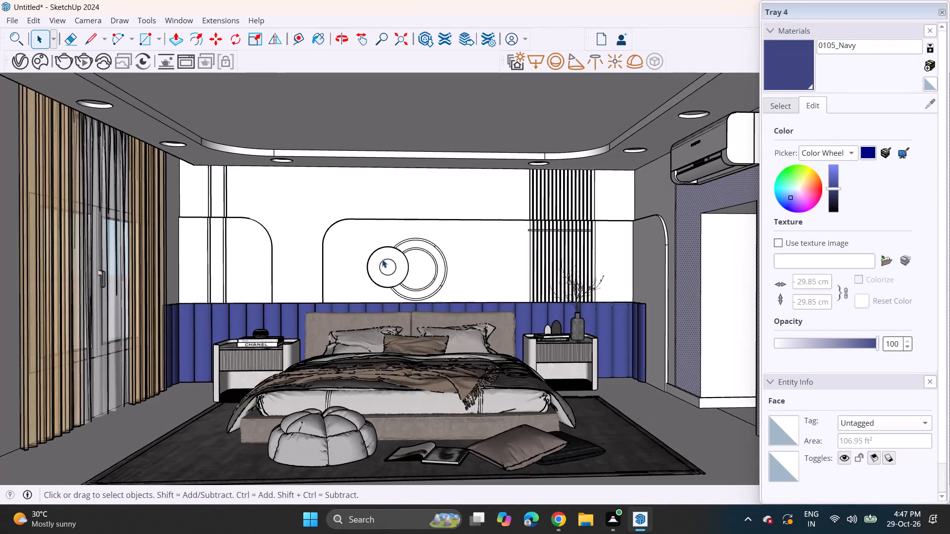
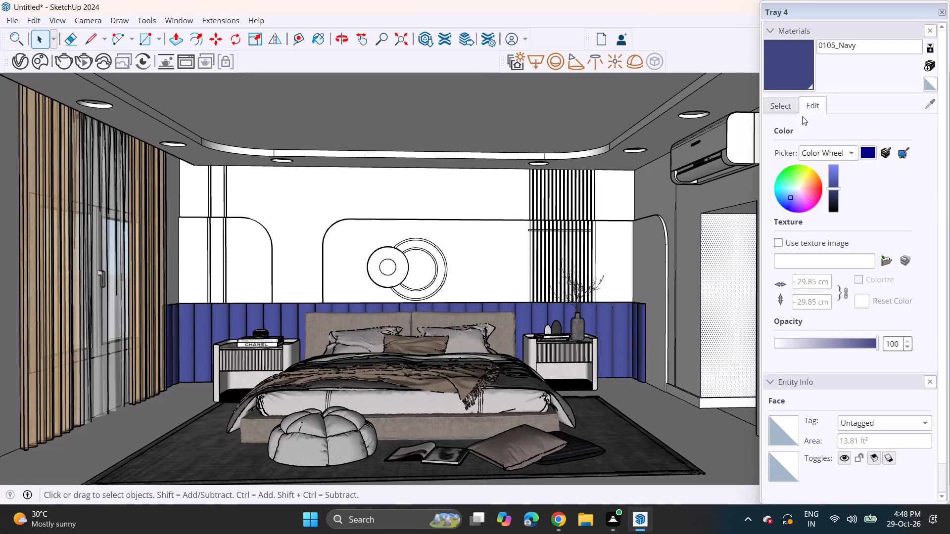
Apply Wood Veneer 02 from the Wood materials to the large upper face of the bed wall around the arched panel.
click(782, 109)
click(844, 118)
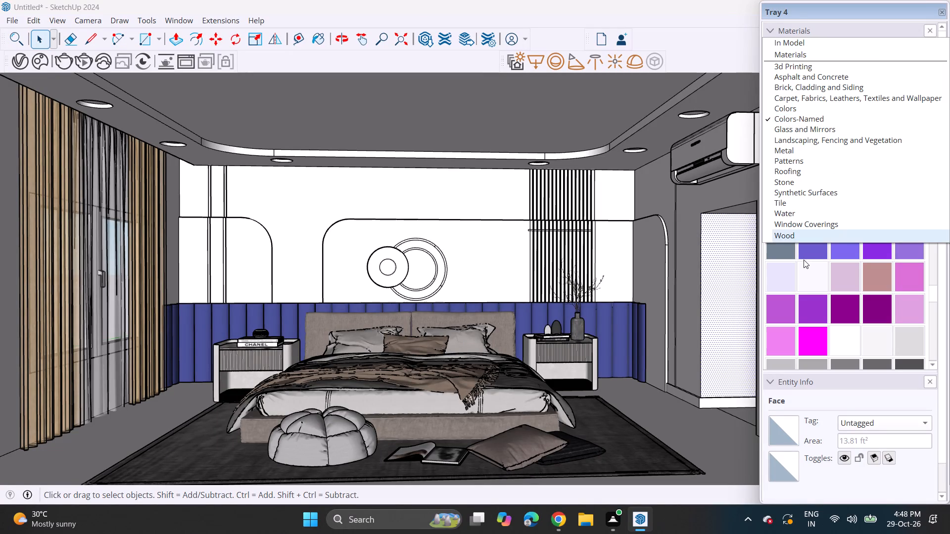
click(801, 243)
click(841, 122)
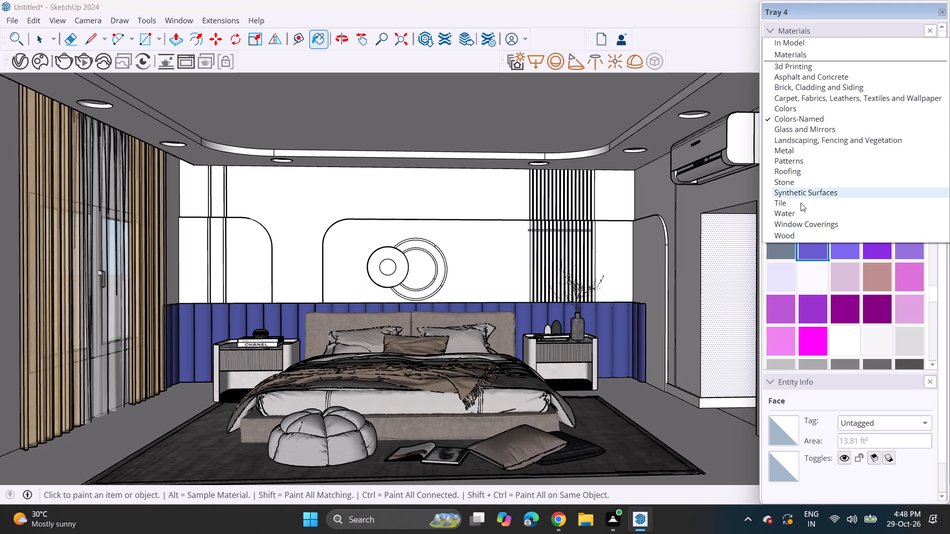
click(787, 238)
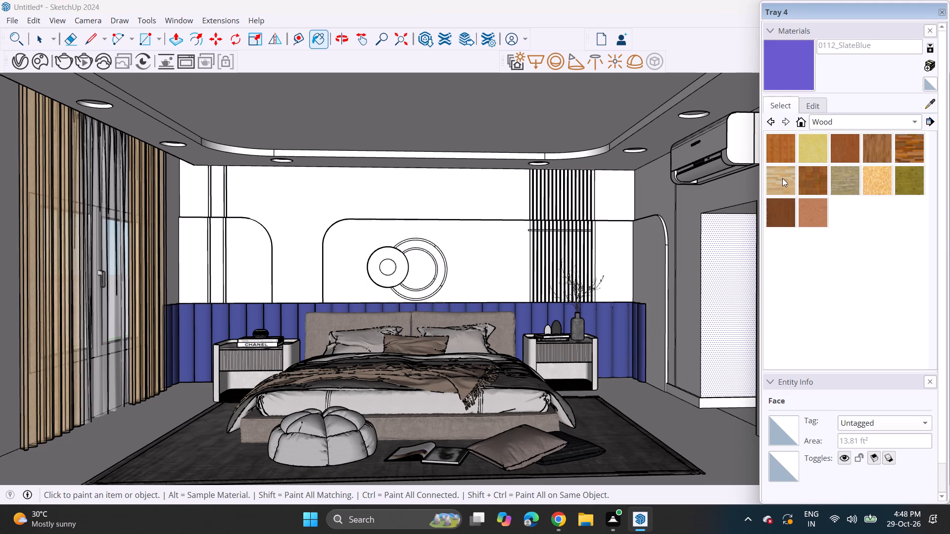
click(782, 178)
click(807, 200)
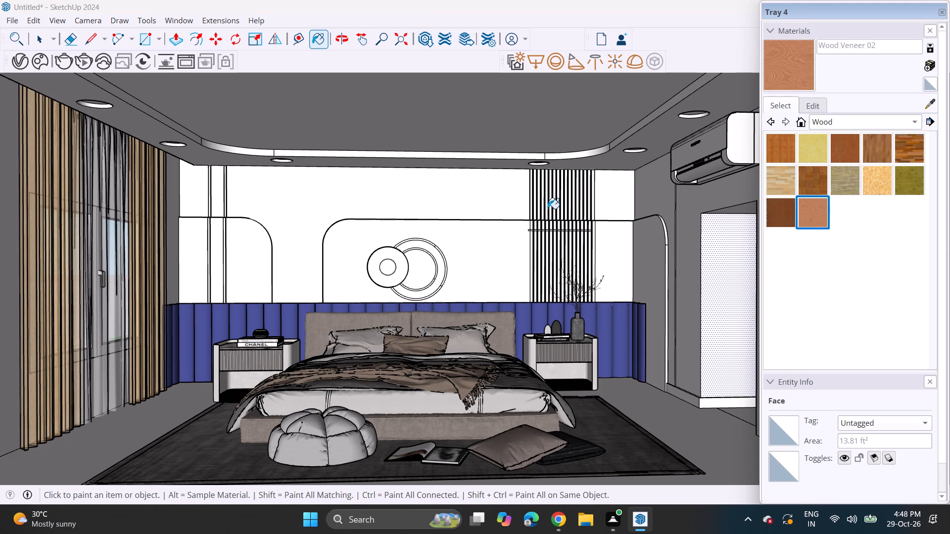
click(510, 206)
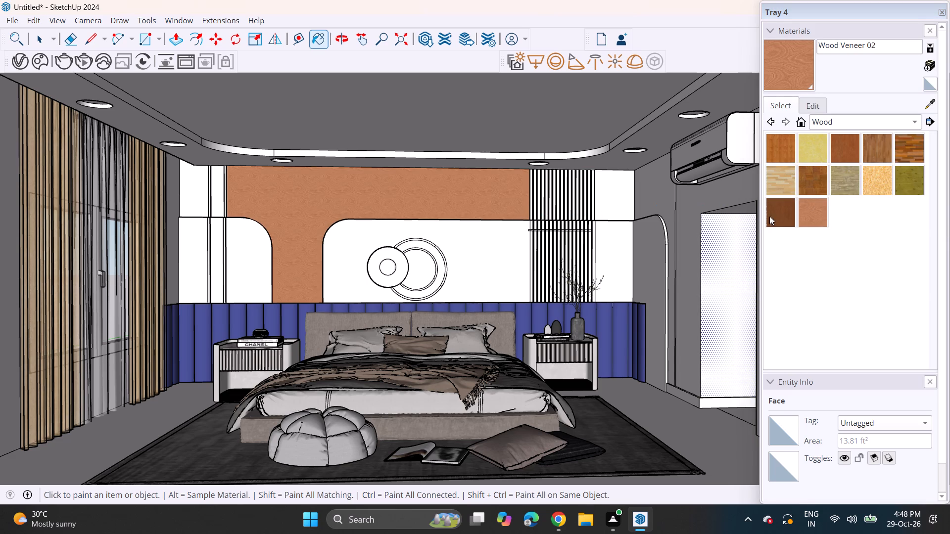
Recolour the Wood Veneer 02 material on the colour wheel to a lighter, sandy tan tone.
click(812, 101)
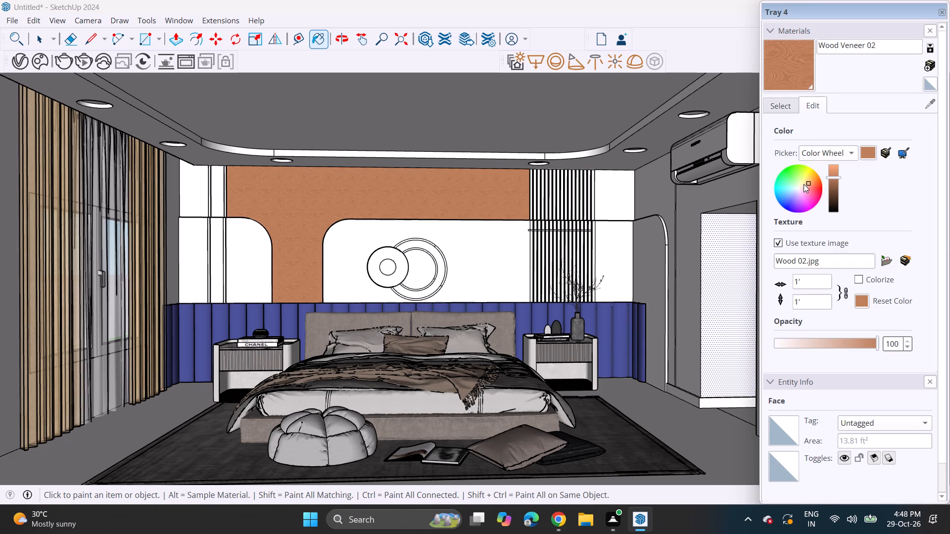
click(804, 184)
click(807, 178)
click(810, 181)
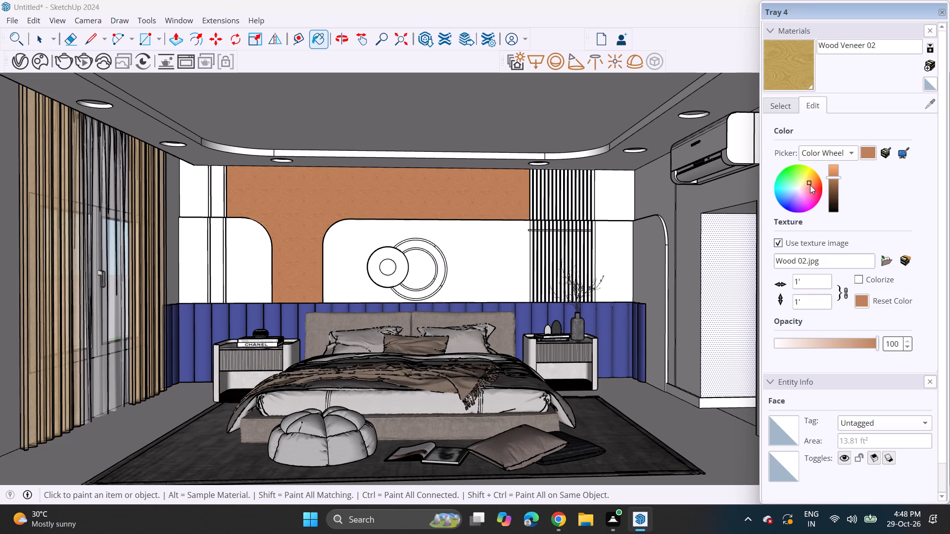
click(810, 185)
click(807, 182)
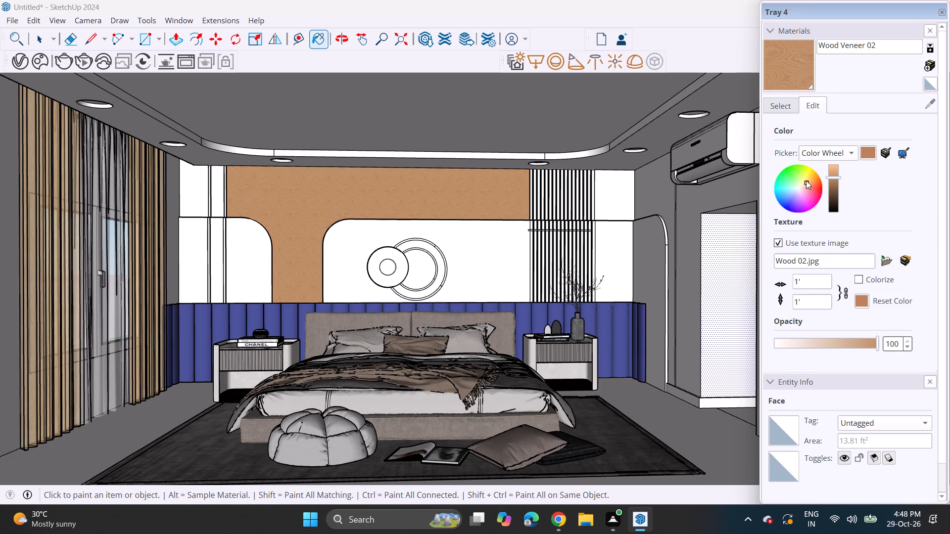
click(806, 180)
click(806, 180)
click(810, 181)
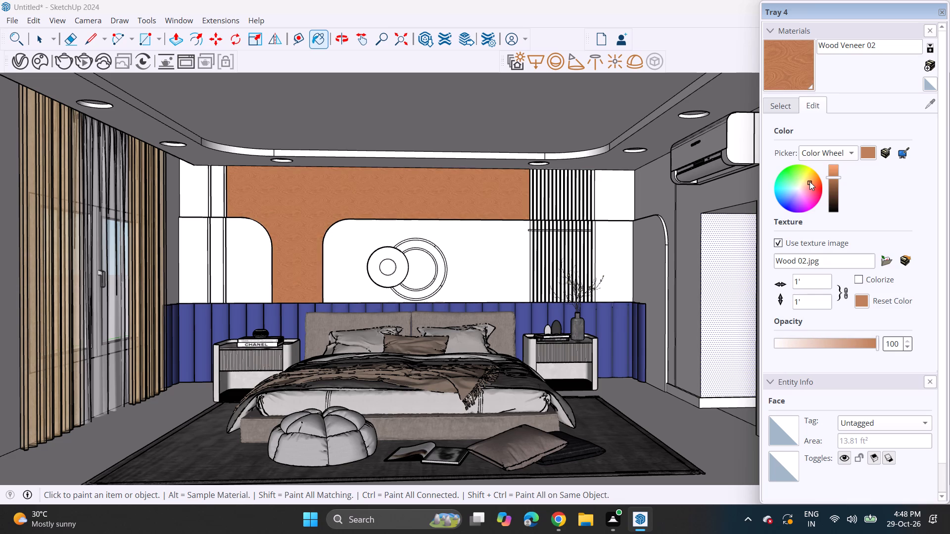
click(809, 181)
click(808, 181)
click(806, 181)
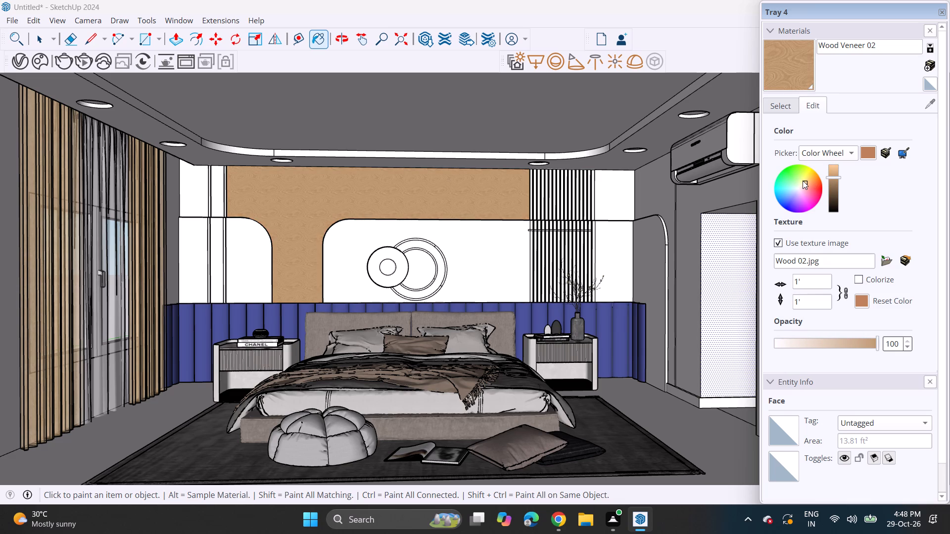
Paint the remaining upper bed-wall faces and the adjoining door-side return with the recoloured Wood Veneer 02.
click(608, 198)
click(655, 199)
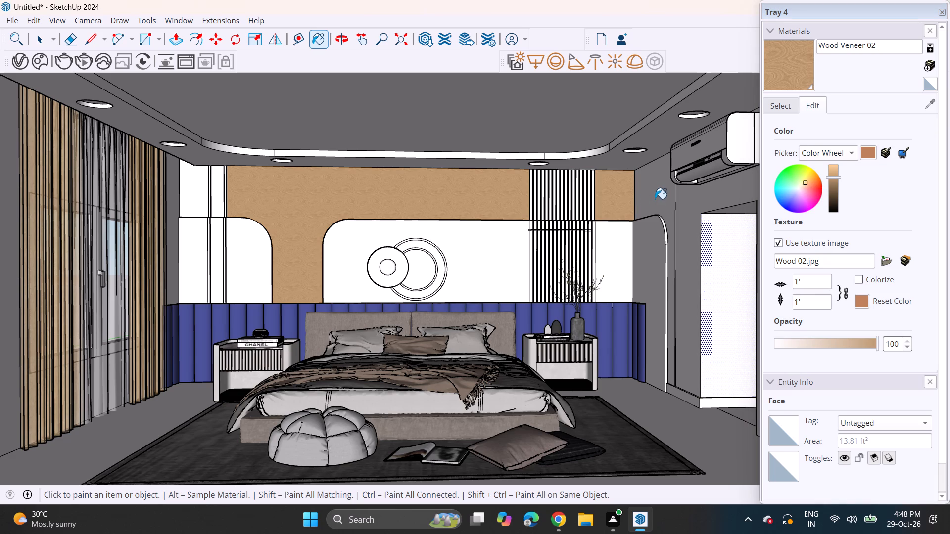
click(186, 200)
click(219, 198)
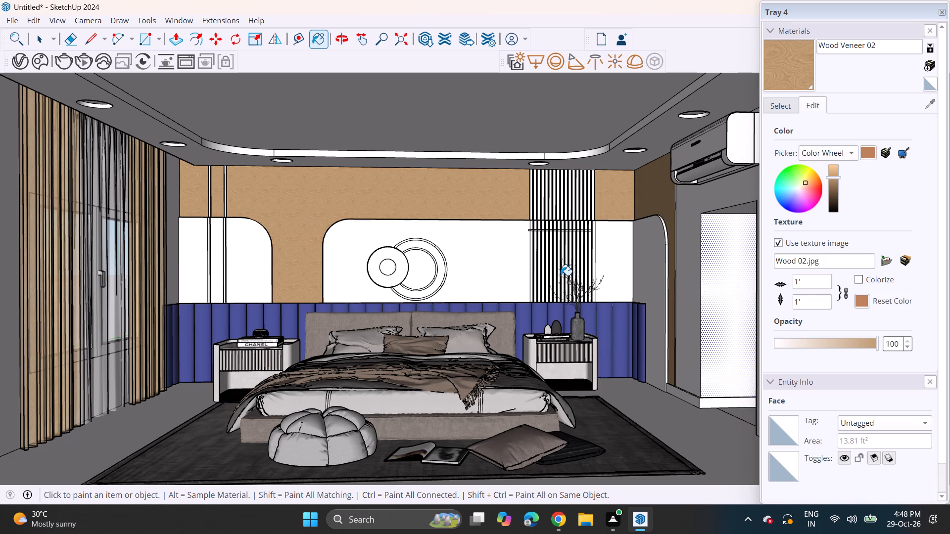
Paint the upper bed-wall faces and the adjoining door-side return with the Wood Floor material from the Wood collection.
click(783, 108)
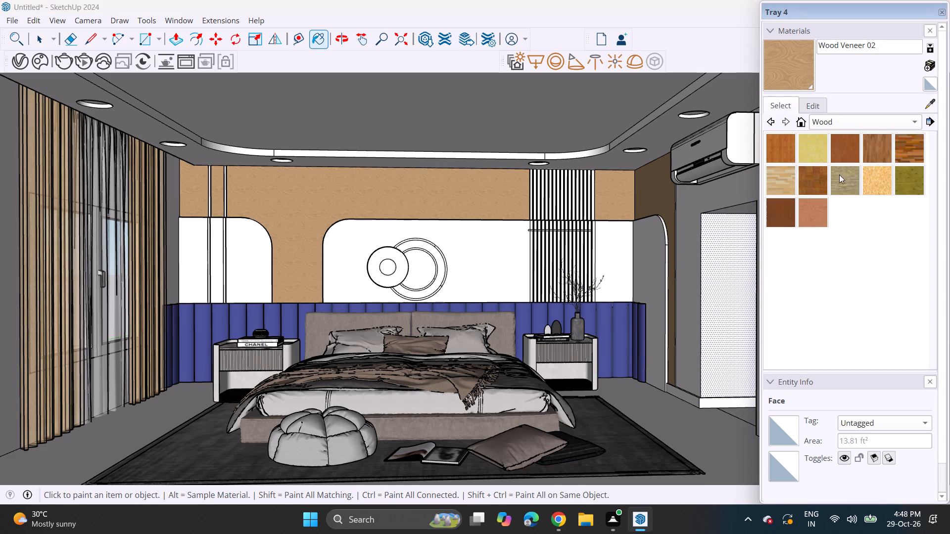
click(871, 141)
click(598, 193)
click(646, 188)
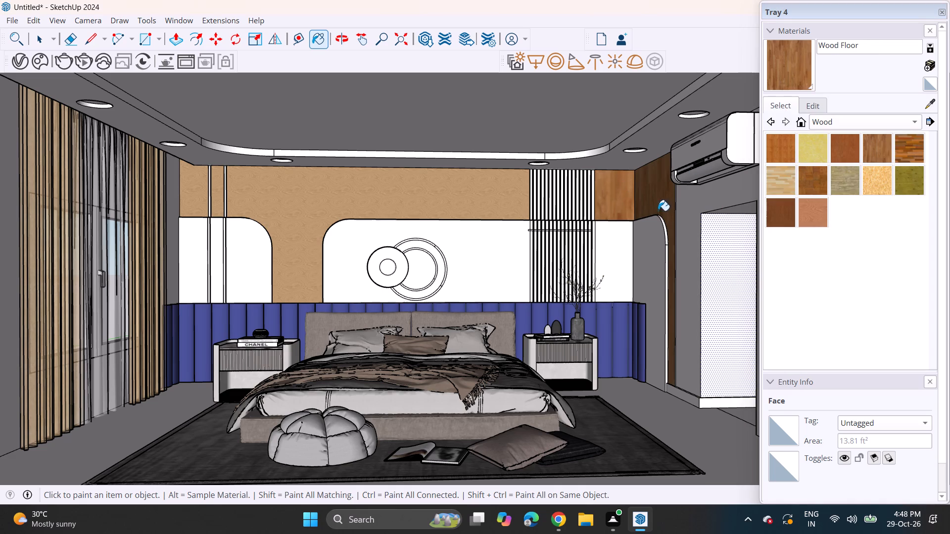
click(473, 213)
click(189, 192)
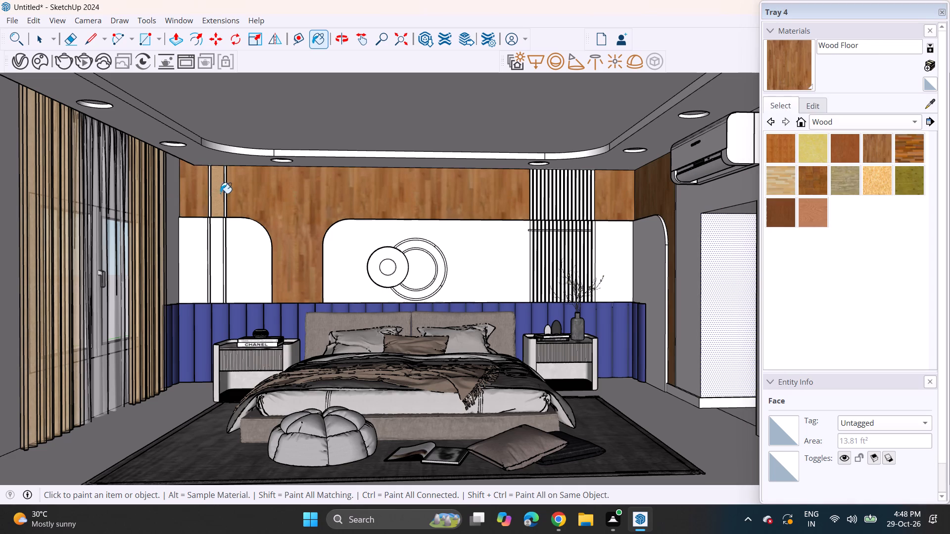
click(218, 194)
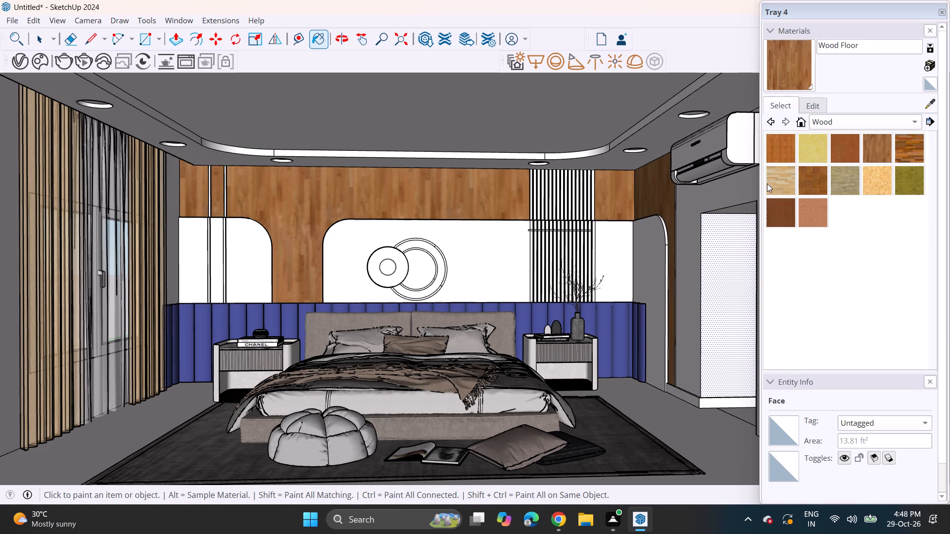
Adjust the Wood Floor material's hue on the colour wheel to a softer, less saturated warm brown.
click(816, 105)
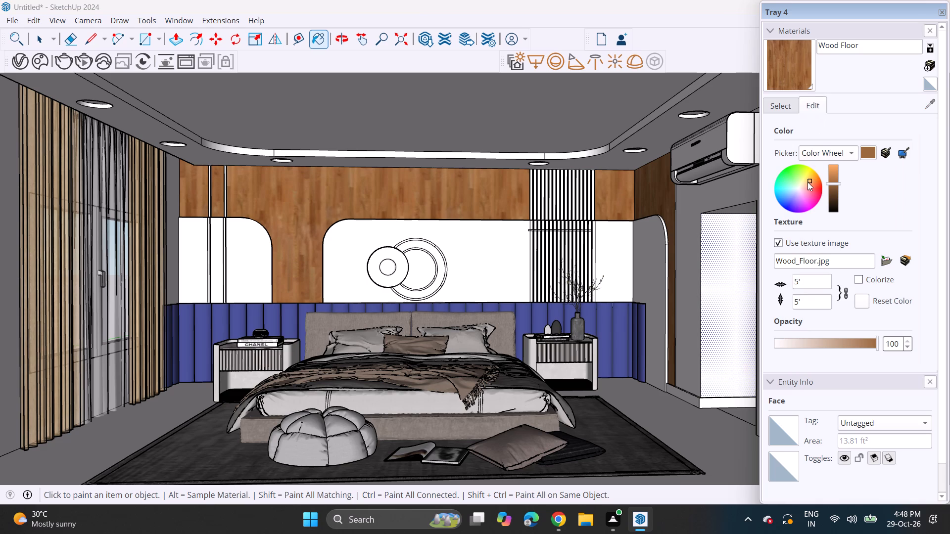
click(807, 182)
click(807, 186)
click(806, 183)
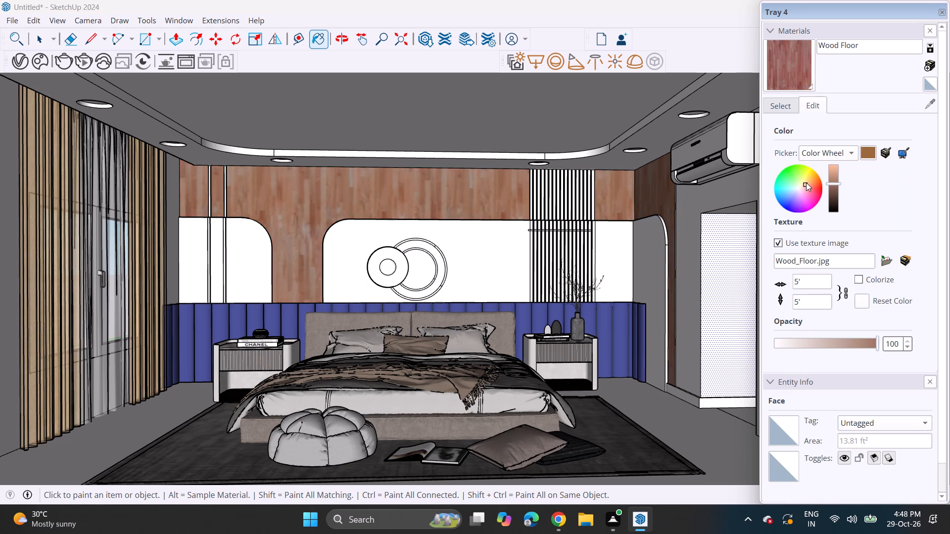
click(806, 182)
click(807, 181)
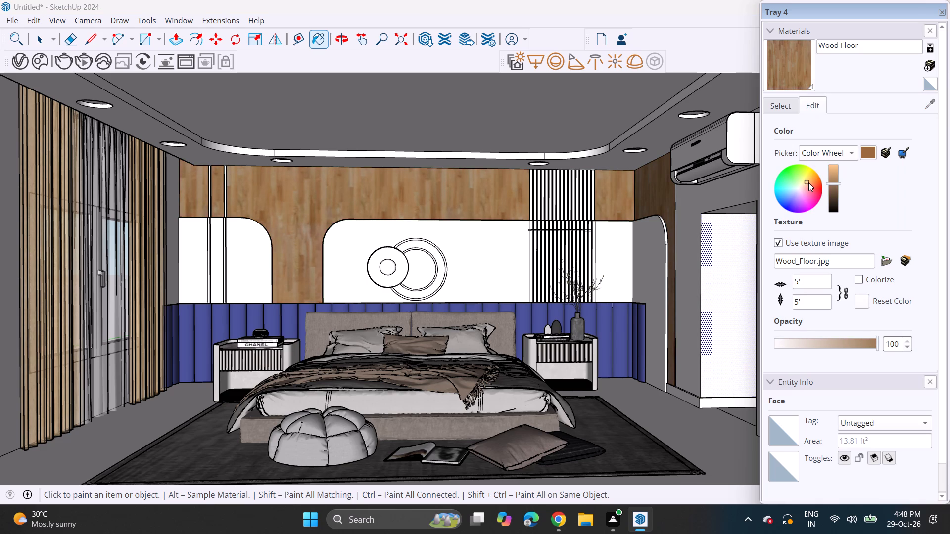
click(807, 184)
click(806, 180)
click(808, 183)
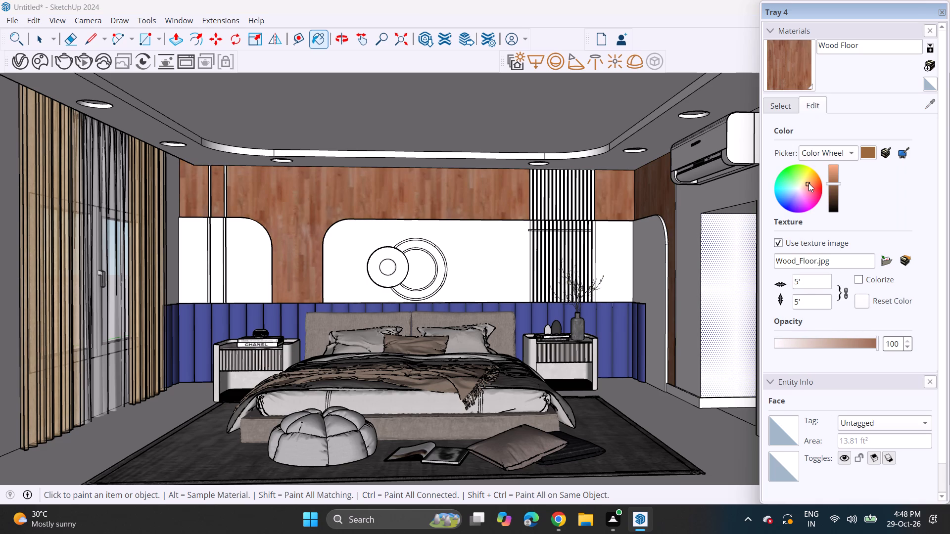
click(810, 182)
click(808, 186)
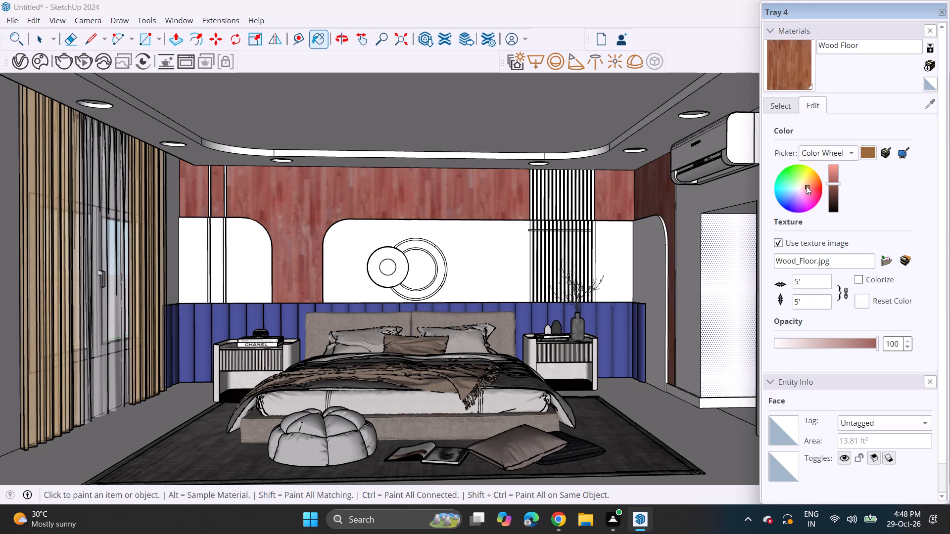
click(806, 186)
click(806, 184)
click(809, 184)
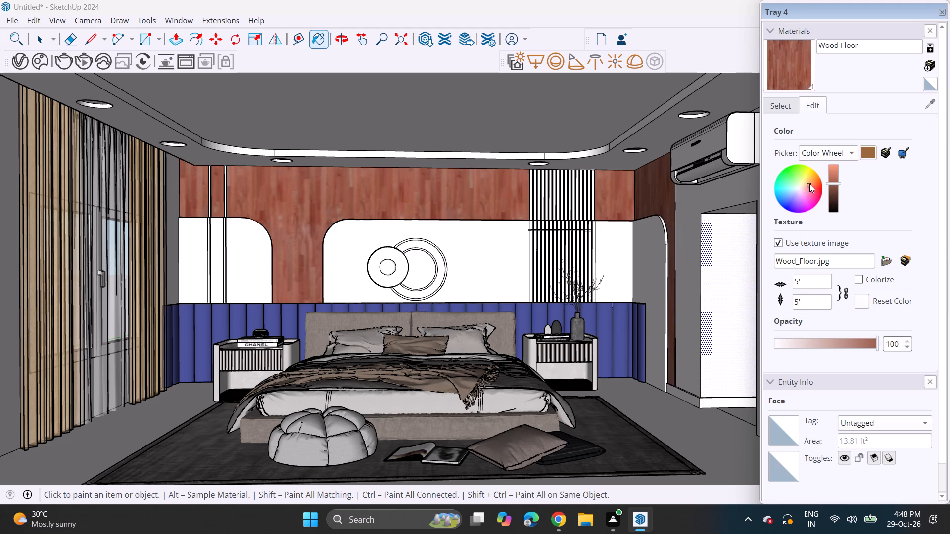
click(809, 184)
click(809, 182)
click(807, 179)
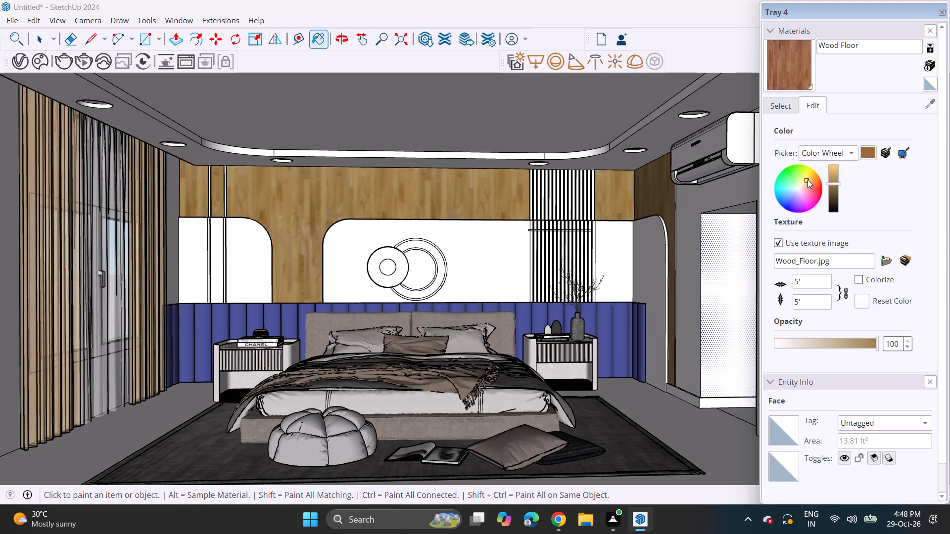
click(808, 182)
click(806, 182)
click(807, 182)
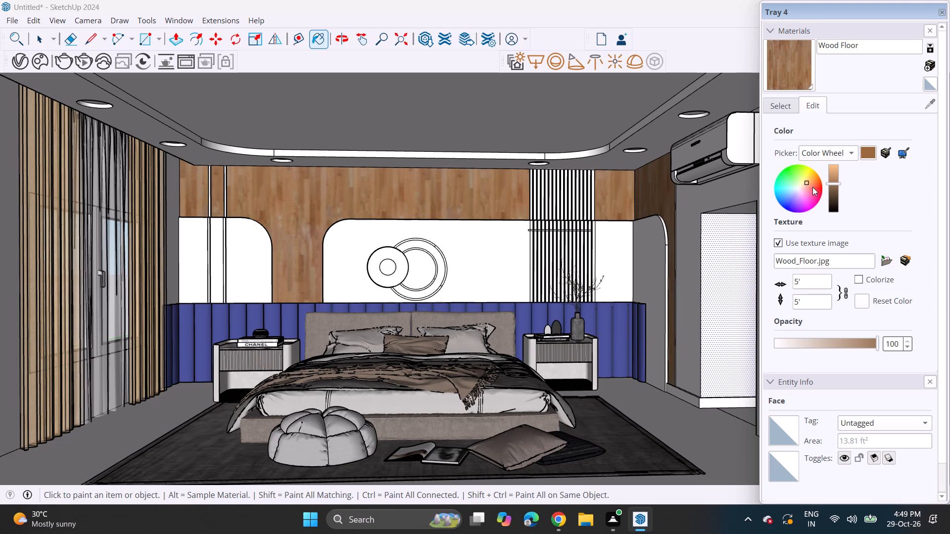
click(812, 187)
click(807, 182)
Paint the wide strips of the upper slatted panel with Wood Floor, from the bed-side edge to about its middle.
scroll(538, 181, up, 19)
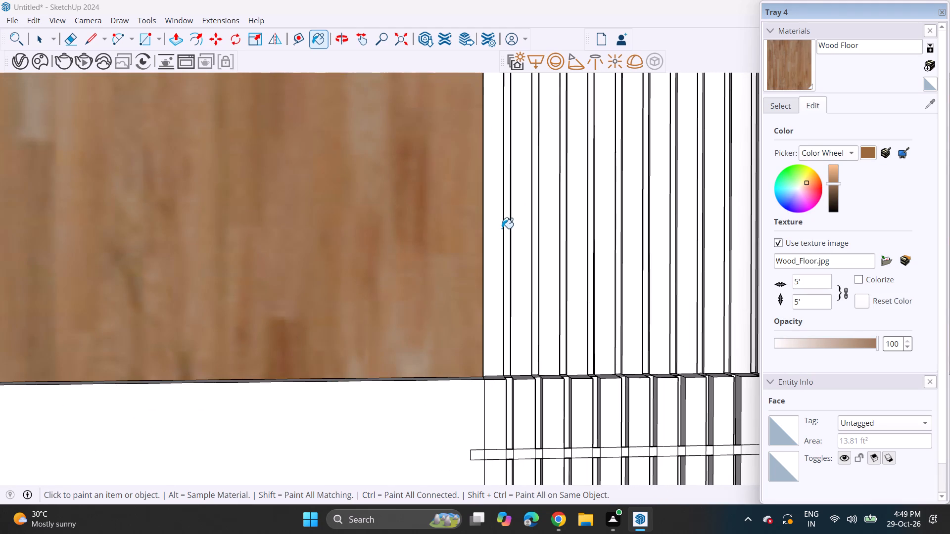
click(500, 228)
click(522, 241)
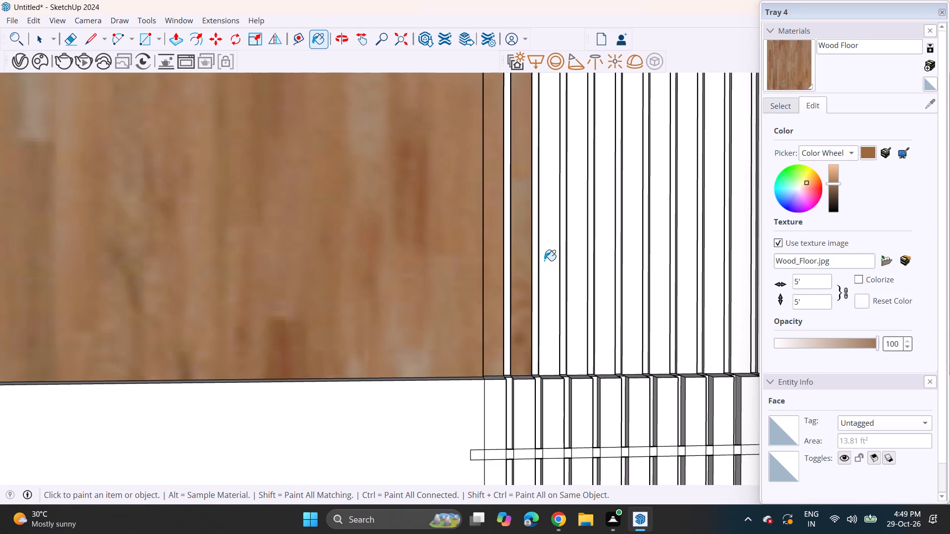
click(547, 261)
click(575, 261)
click(600, 261)
click(627, 261)
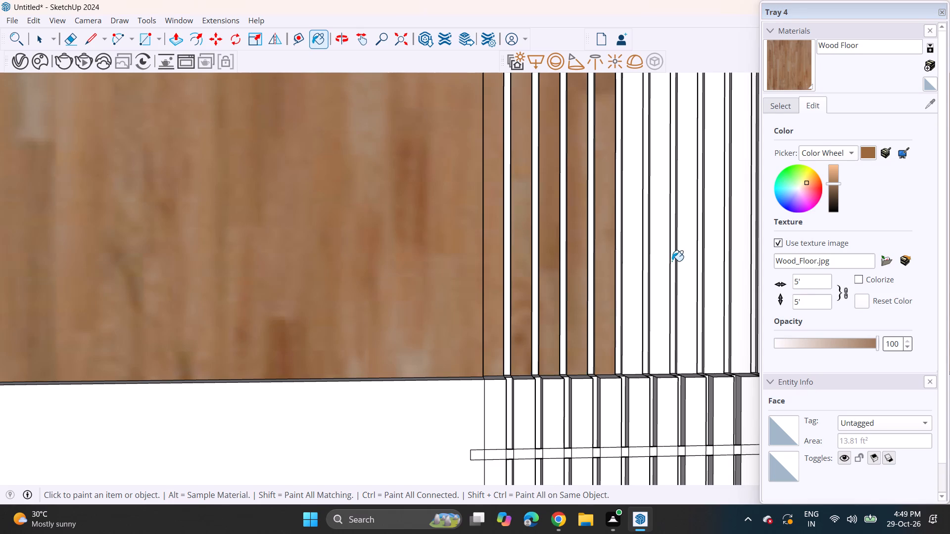
click(664, 260)
scroll(665, 264, down, 4)
shift+middle_drag(647, 265, 264, 272)
click(297, 271)
click(315, 273)
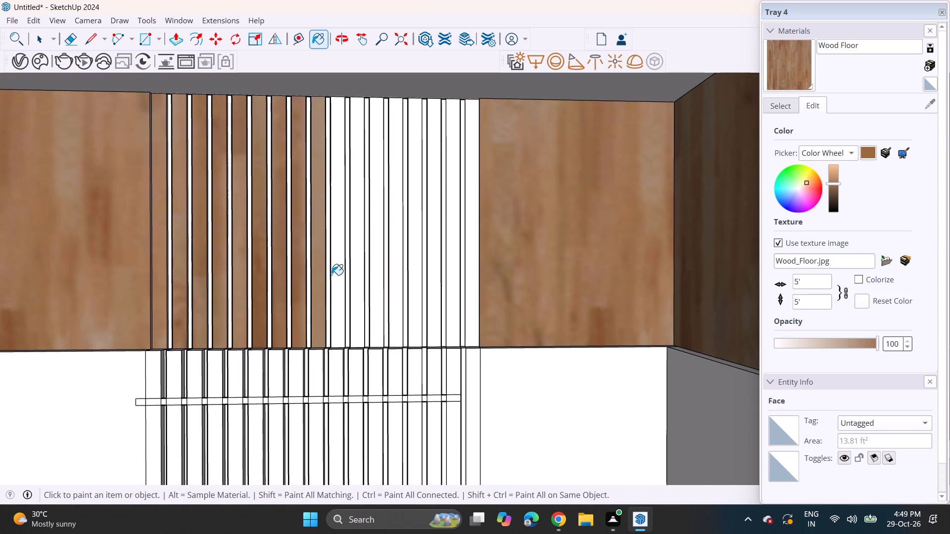
Paint the remaining wide strips of the upper slatted panel with Wood Floor, through to its door-side edge.
click(346, 277)
key(ctrl+z)
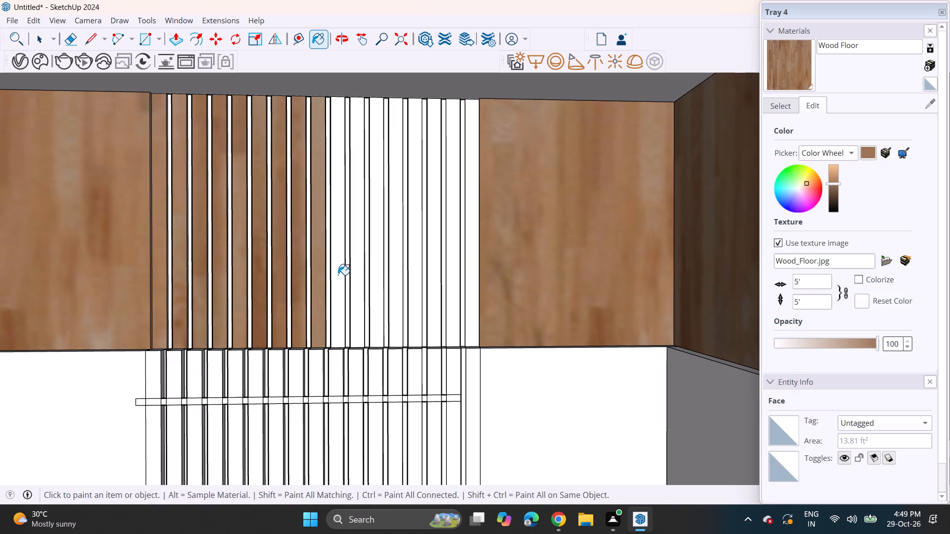
click(338, 275)
click(358, 272)
click(381, 271)
click(391, 267)
click(409, 267)
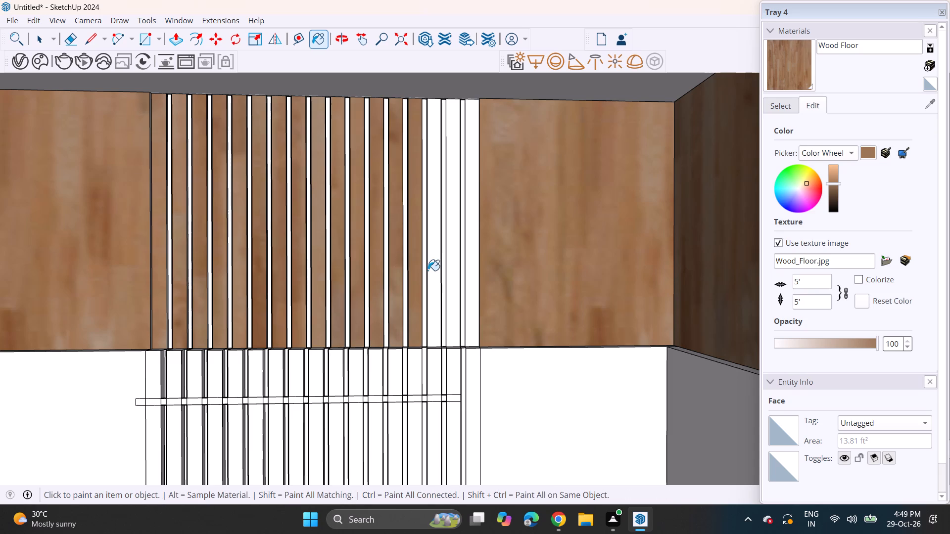
click(431, 272)
click(457, 271)
click(474, 271)
Paint the narrow recessed strips of the upper slatted panel with Wood Floor, from the door-side edge to about its middle.
scroll(458, 274, up, 4)
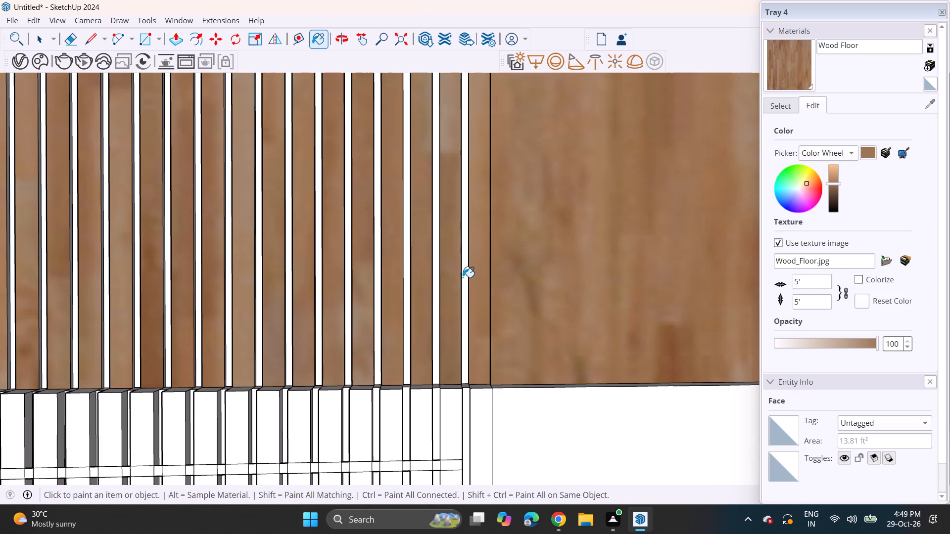
click(463, 277)
click(437, 264)
click(410, 280)
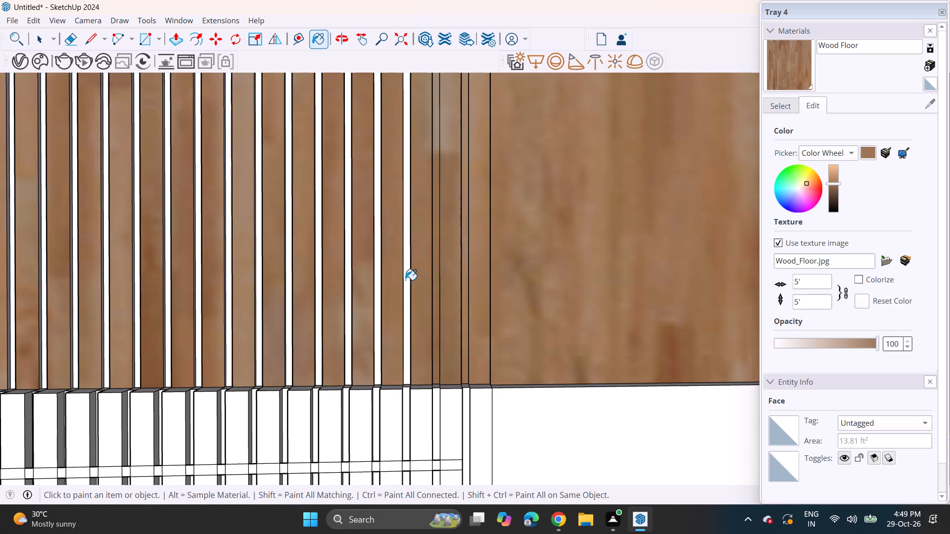
click(375, 291)
scroll(369, 295, up, 1)
shift+middle_drag(371, 295, 600, 291)
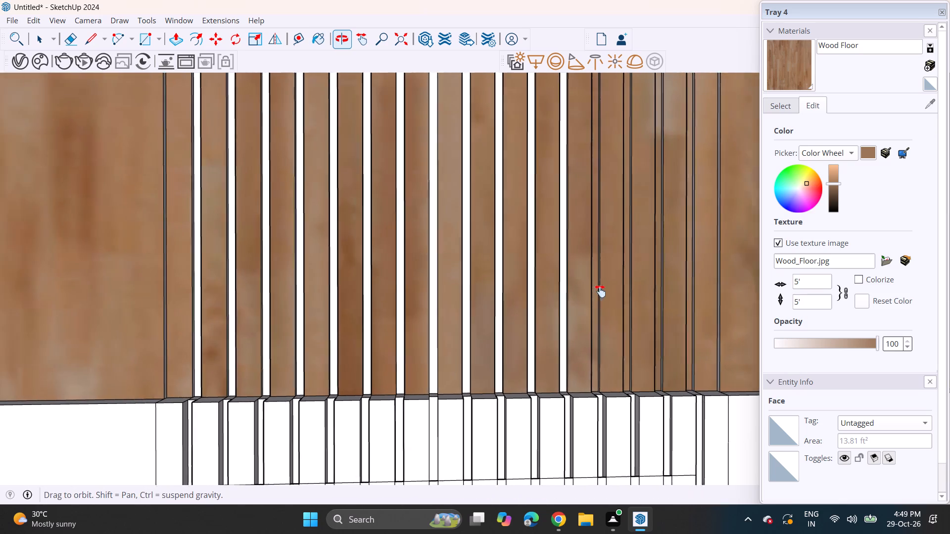
shift+middle_drag(600, 291, 624, 291)
click(603, 289)
click(570, 289)
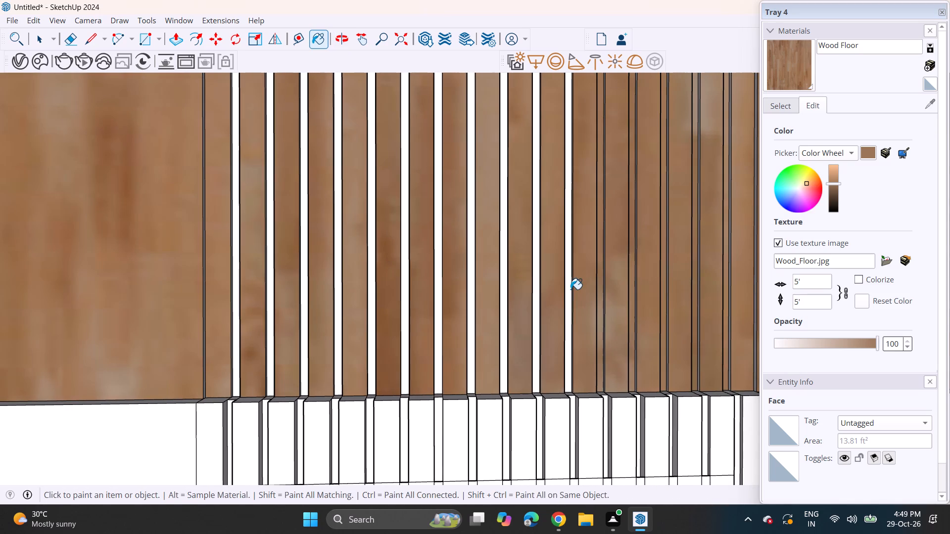
click(539, 296)
click(535, 293)
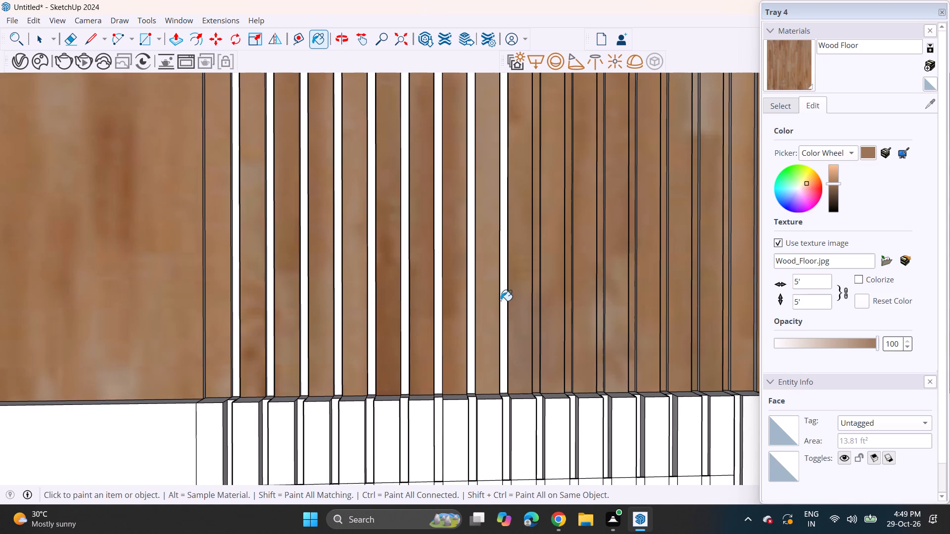
Paint the remaining narrow recessed strips of the upper slatted panel with Wood Floor, through to its bed-side edge.
click(502, 301)
click(474, 289)
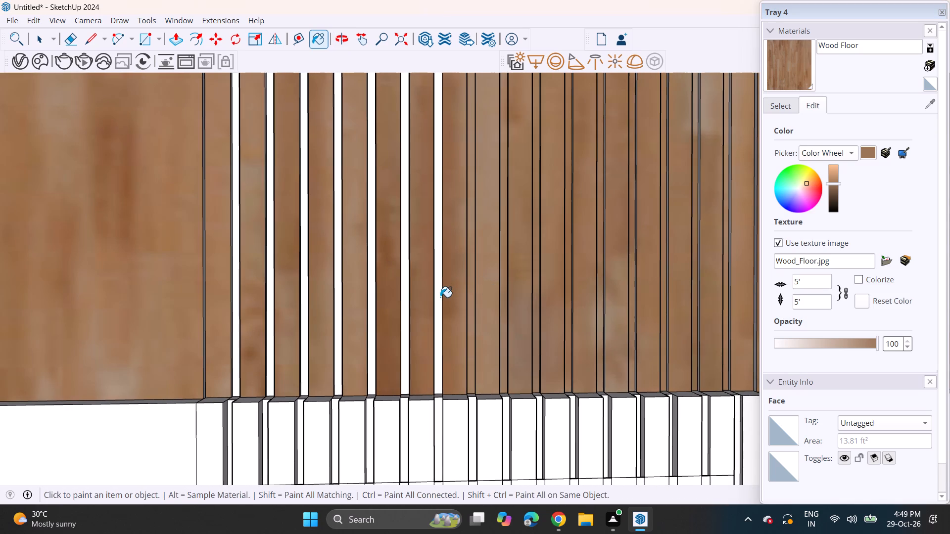
click(440, 297)
click(403, 303)
click(371, 300)
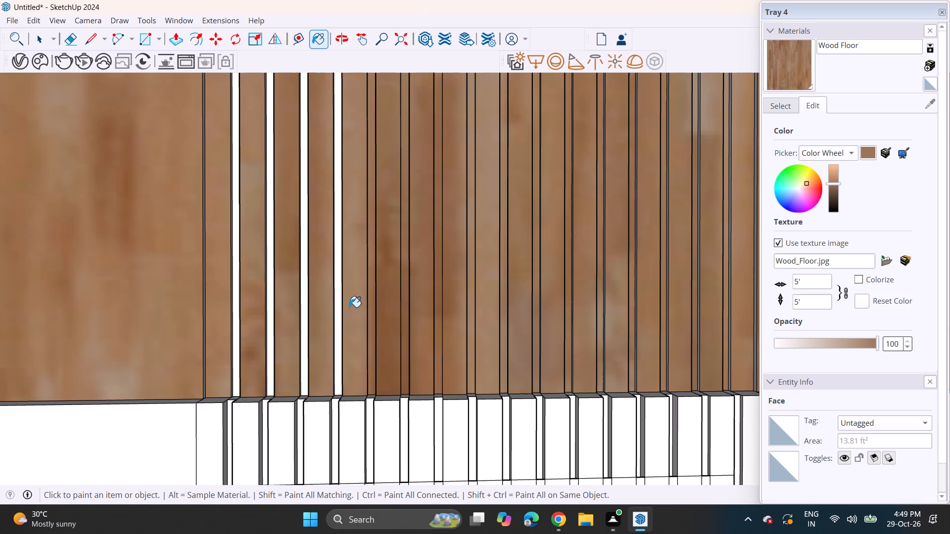
click(335, 320)
click(305, 319)
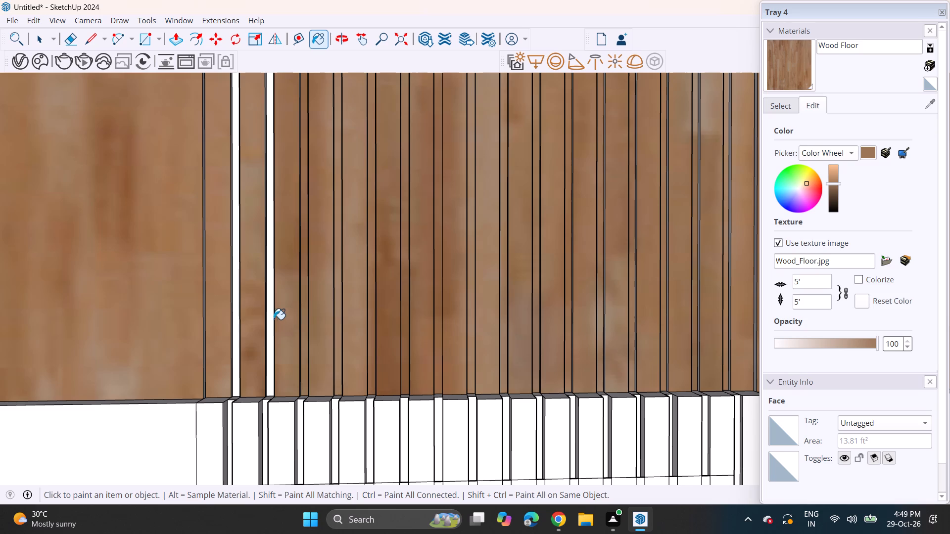
click(271, 319)
click(237, 331)
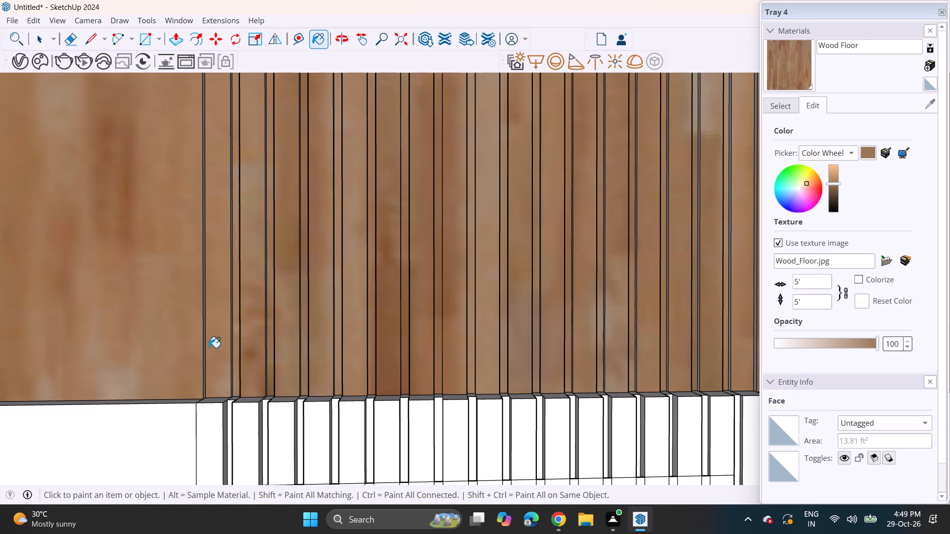
Paint the thin side faces at the upper slatted panel's bed-side edge with Wood Floor.
scroll(208, 349, up, 10)
click(198, 347)
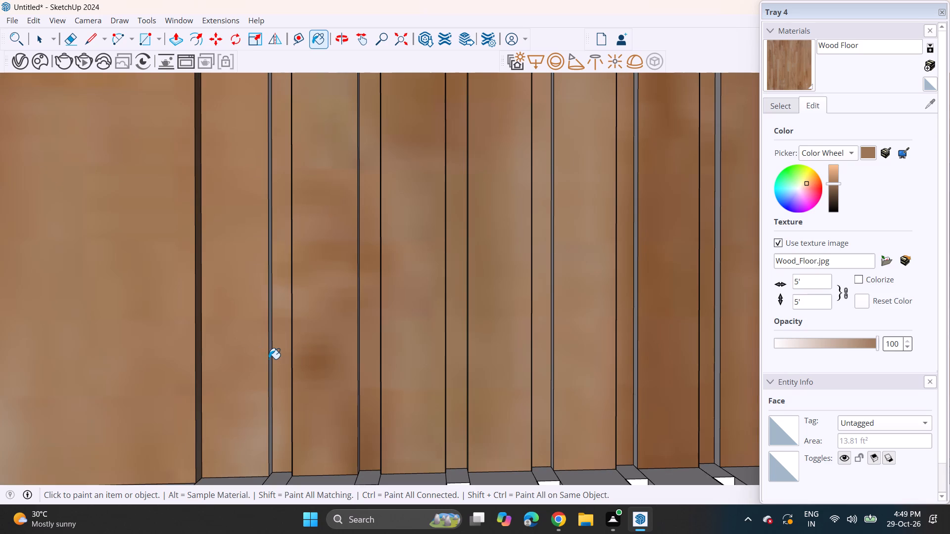
click(269, 359)
click(269, 359)
Examine the wood-clad upper wall and slatted panel up close and within the whole bedroom.
scroll(323, 409, down, 5)
scroll(330, 420, up, 1)
scroll(331, 424, down, 1)
scroll(331, 426, up, 1)
scroll(332, 428, down, 4)
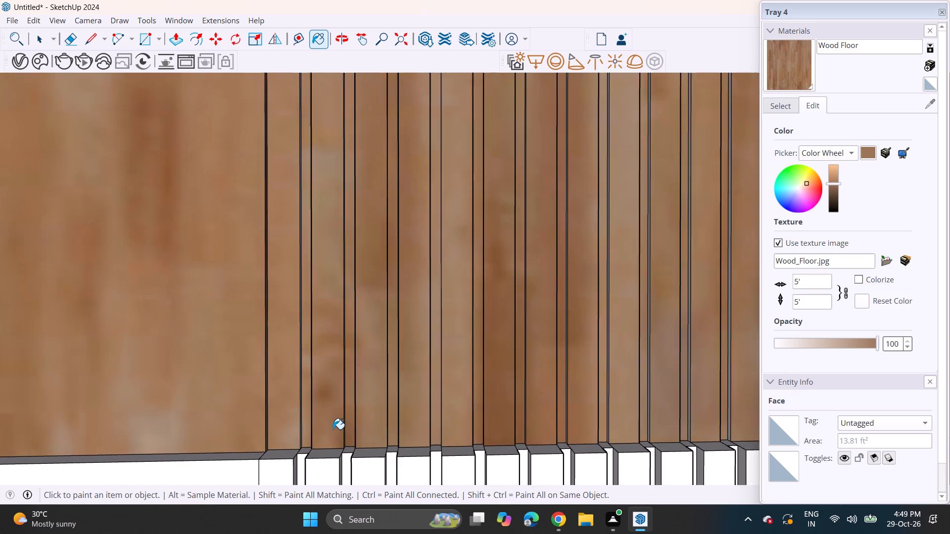
scroll(333, 429, down, 5)
scroll(366, 438, up, 1)
scroll(366, 440, down, 5)
middle_drag(367, 447, 370, 447)
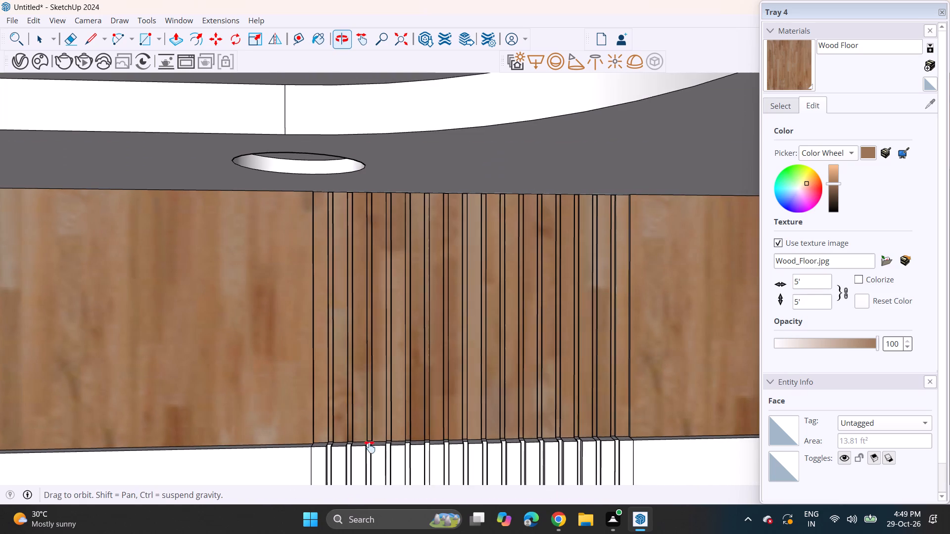
middle_drag(370, 447, 489, 364)
scroll(490, 352, down, 11)
scroll(465, 417, up, 1)
shift+middle_drag(465, 415, 486, 333)
middle_drag(487, 418, 516, 228)
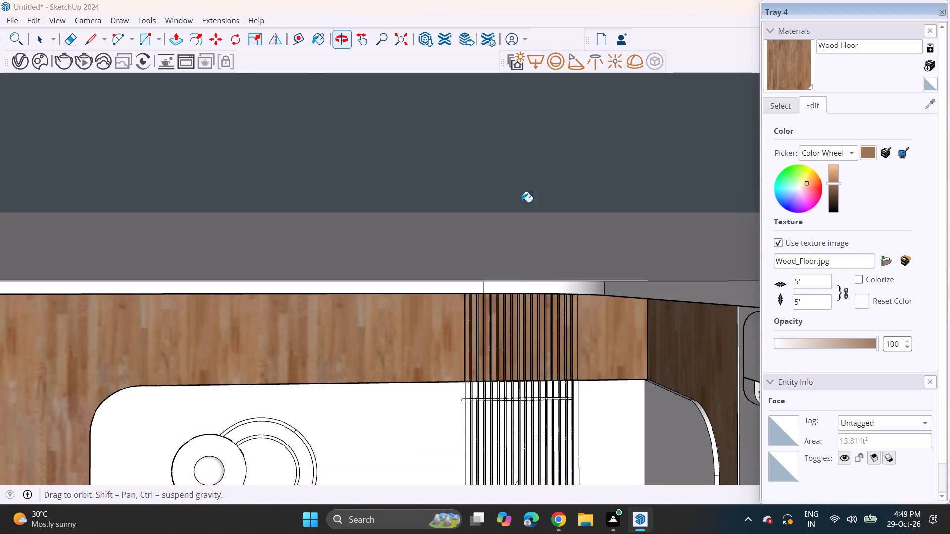
shift+middle_drag(457, 433, 492, 266)
middle_drag(495, 294, 470, 292)
scroll(457, 299, down, 2)
shift+middle_drag(421, 313, 534, 311)
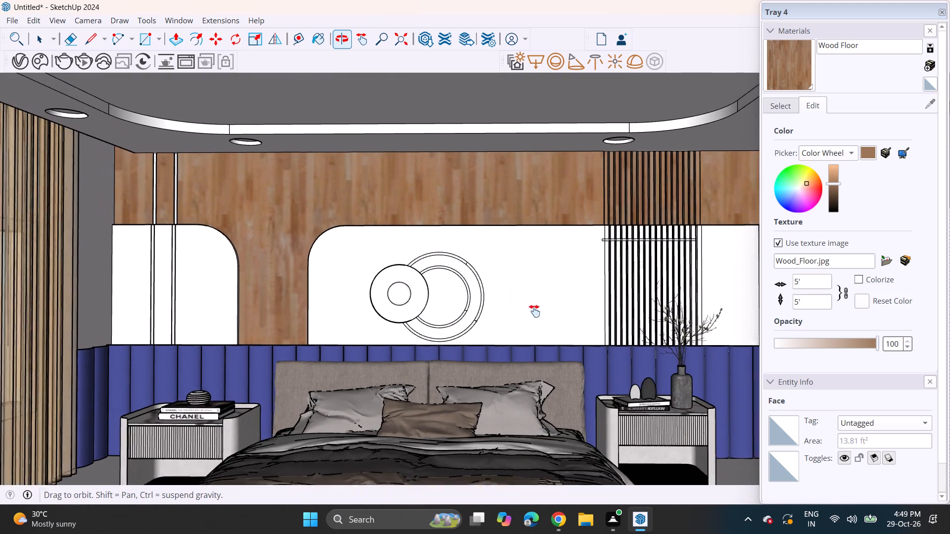
shift+middle_drag(534, 311, 548, 319)
shift+middle_drag(579, 316, 513, 293)
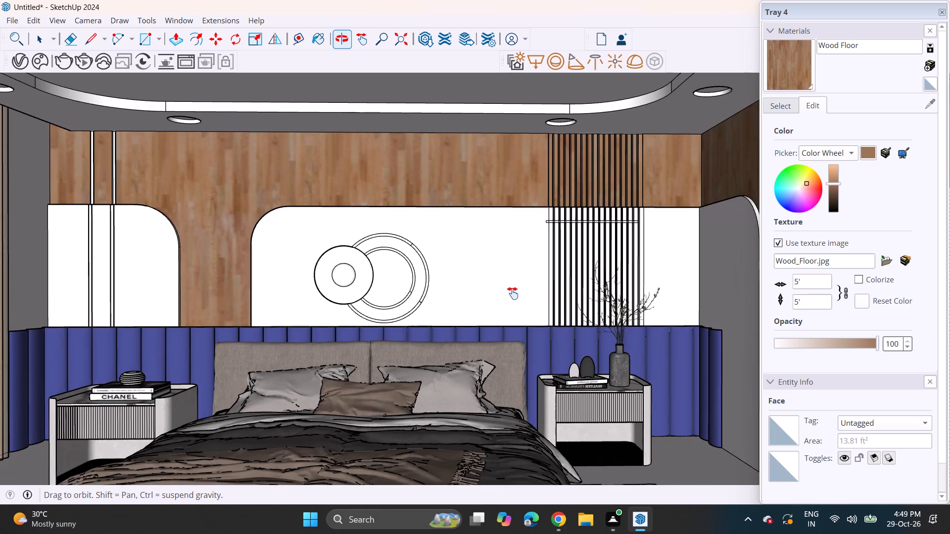
shift+middle_drag(513, 293, 526, 293)
scroll(526, 293, up, 1)
scroll(526, 294, down, 2)
middle_drag(518, 310, 527, 311)
scroll(528, 313, down, 1)
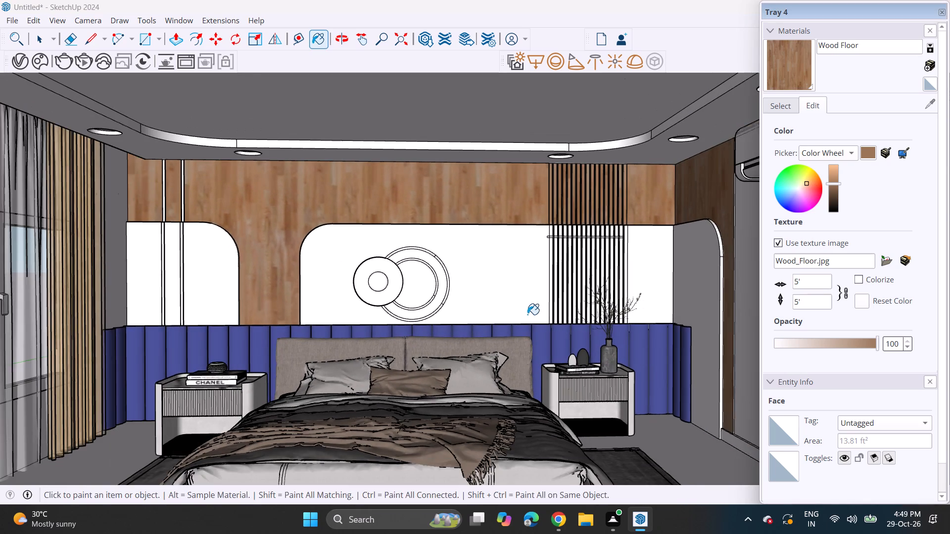
shift+middle_drag(527, 325, 521, 311)
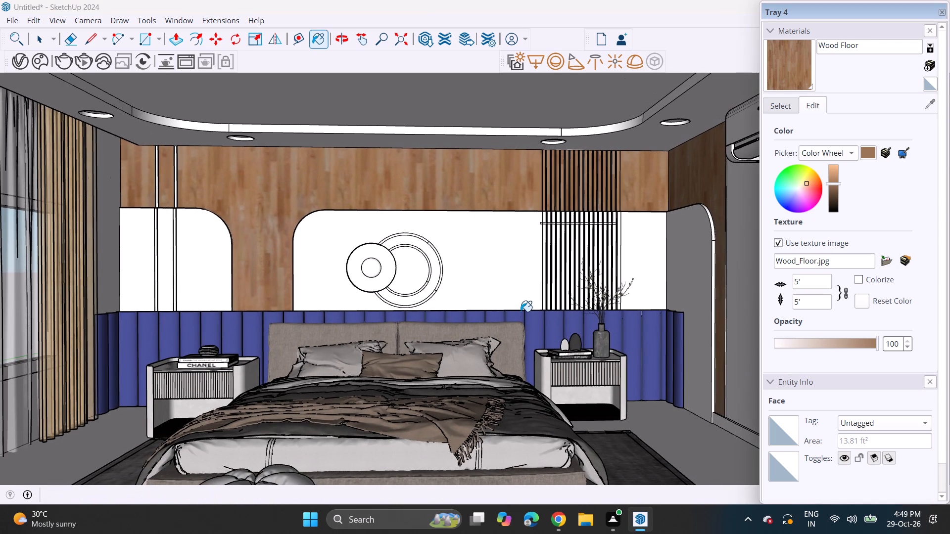
scroll(530, 325, down, 3)
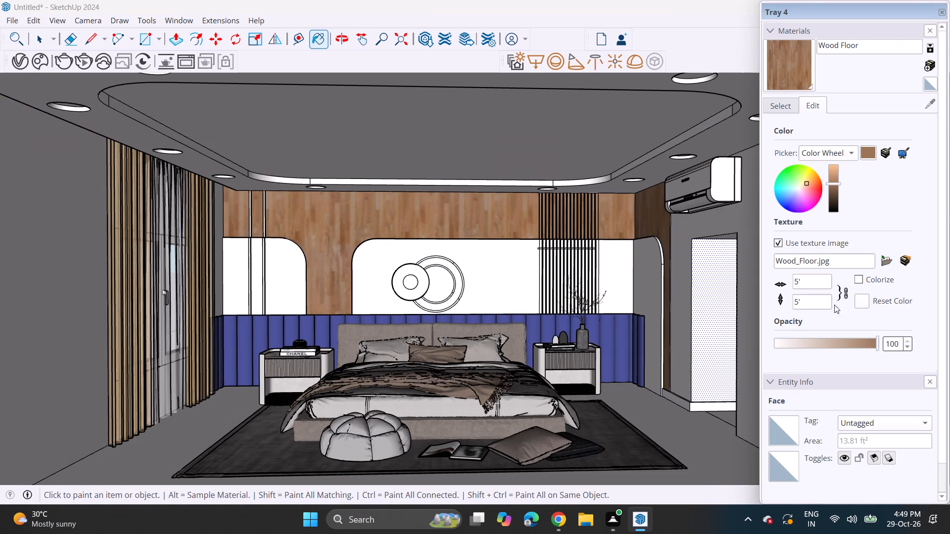
Paint the white skirting beside the door with Color M05 from the Colors collection.
click(779, 99)
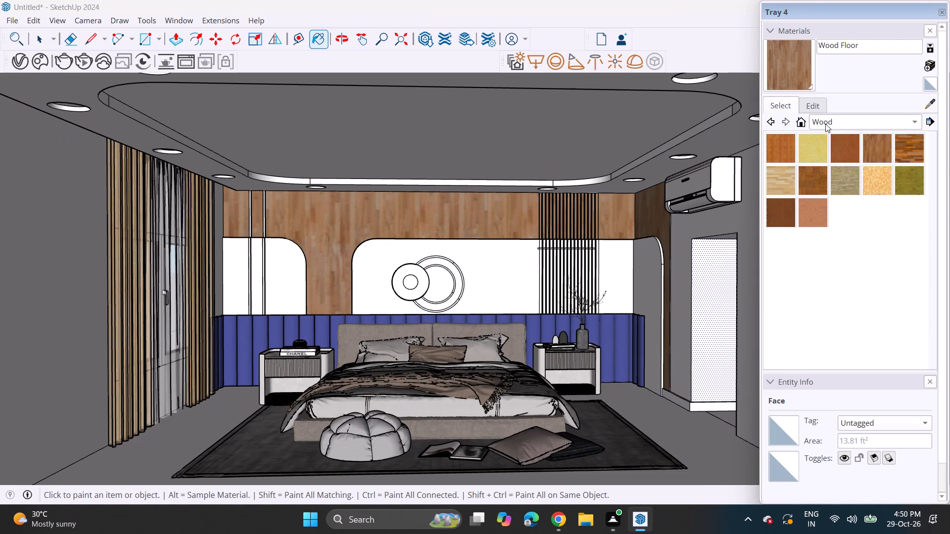
click(822, 123)
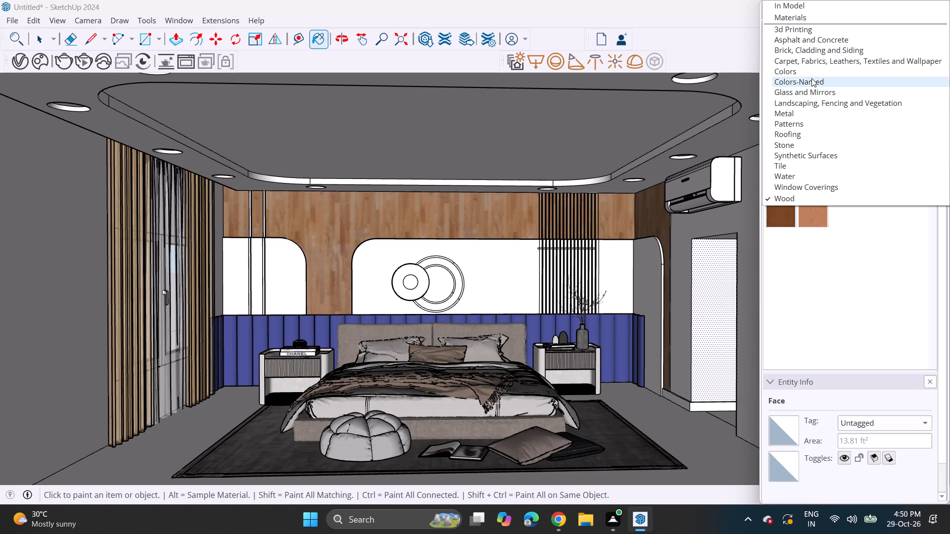
click(807, 70)
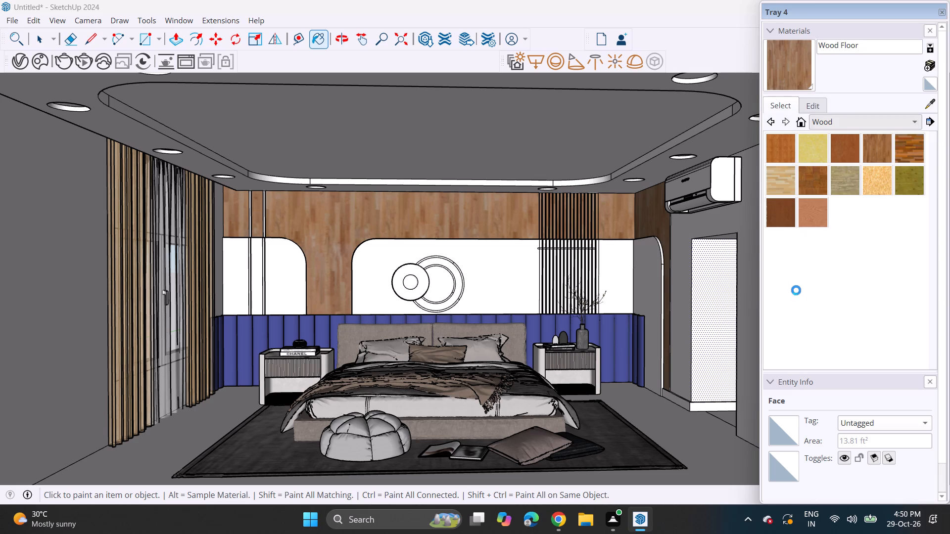
scroll(833, 274, down, 17)
scroll(832, 284, up, 1)
scroll(832, 284, down, 2)
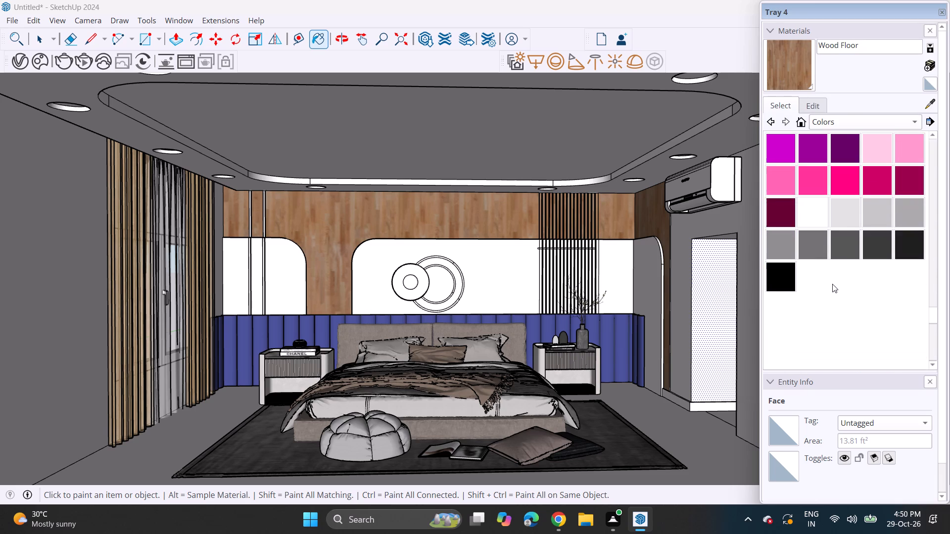
click(816, 235)
click(815, 245)
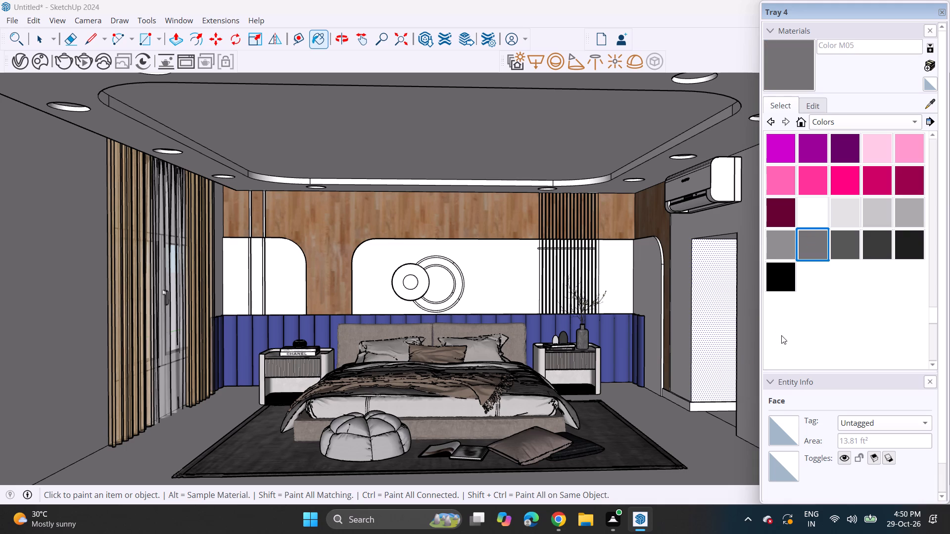
click(815, 253)
click(704, 407)
click(687, 403)
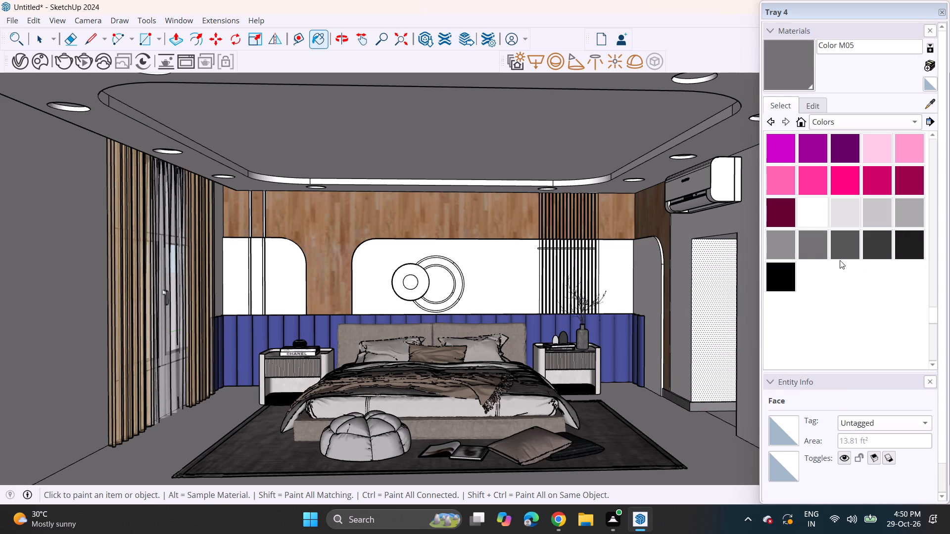
click(814, 250)
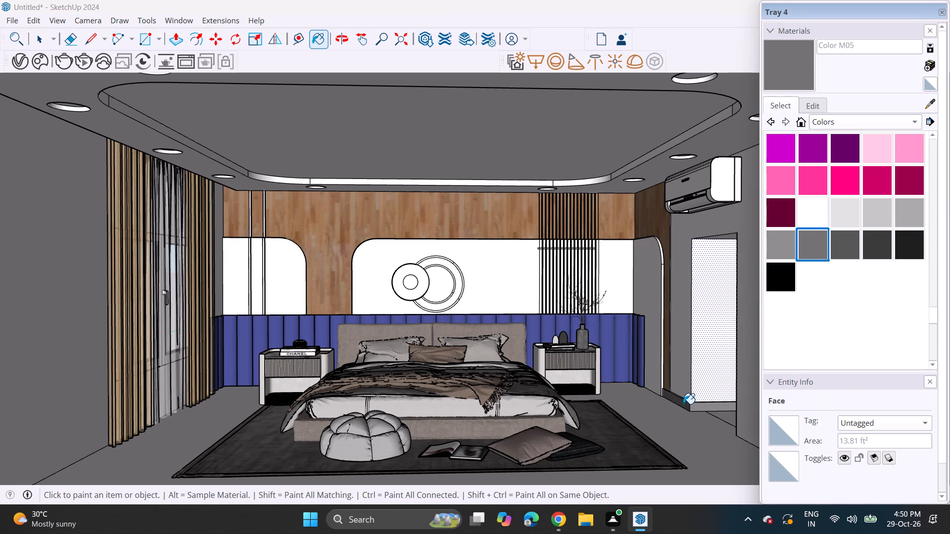
click(683, 404)
click(695, 407)
Paint the remaining small skirting faces around the door-side wall corner with Color M05.
scroll(695, 407, up, 3)
scroll(695, 407, down, 1)
scroll(695, 407, up, 3)
scroll(695, 407, down, 1)
scroll(695, 407, up, 6)
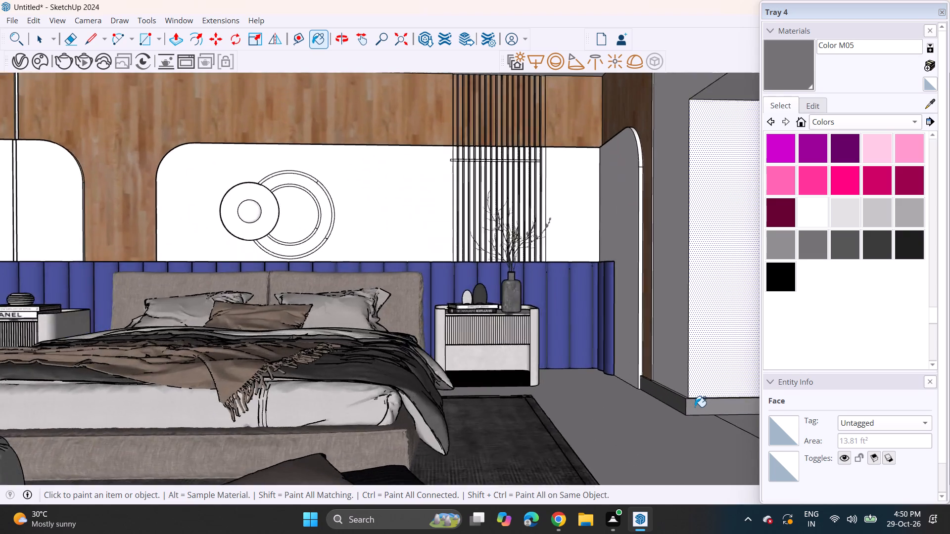
scroll(695, 407, up, 3)
click(692, 404)
click(664, 404)
middle_drag(683, 385, 683, 416)
scroll(673, 425, up, 4)
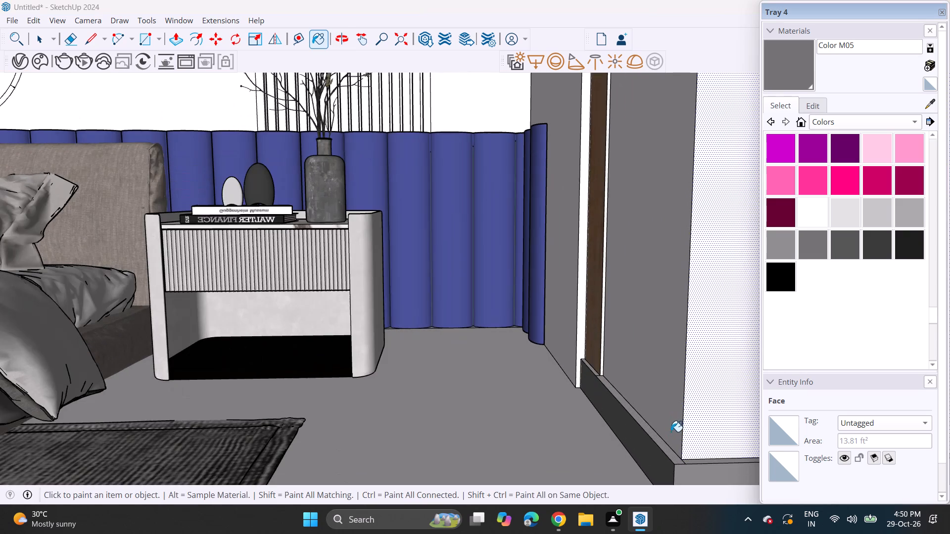
scroll(671, 432, up, 1)
click(664, 442)
click(693, 463)
scroll(693, 463, down, 5)
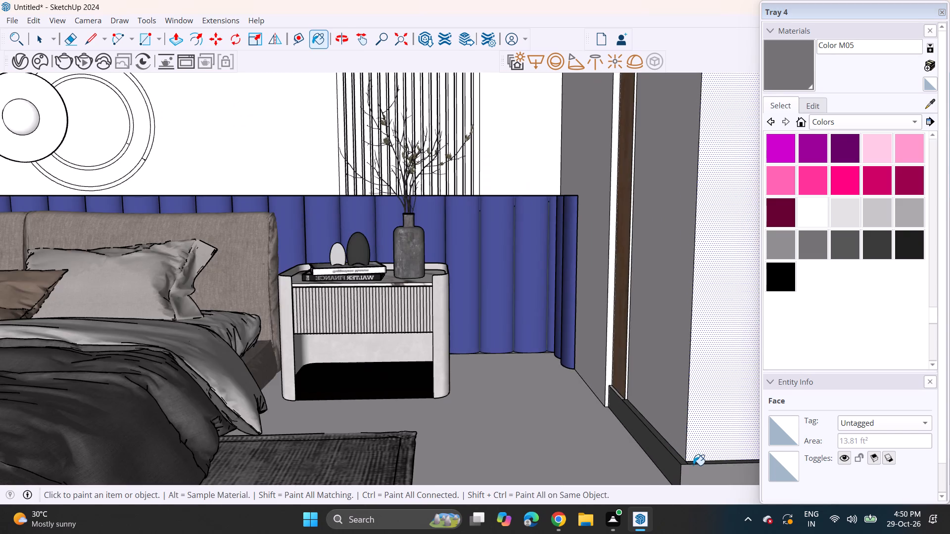
scroll(637, 405, up, 11)
click(610, 383)
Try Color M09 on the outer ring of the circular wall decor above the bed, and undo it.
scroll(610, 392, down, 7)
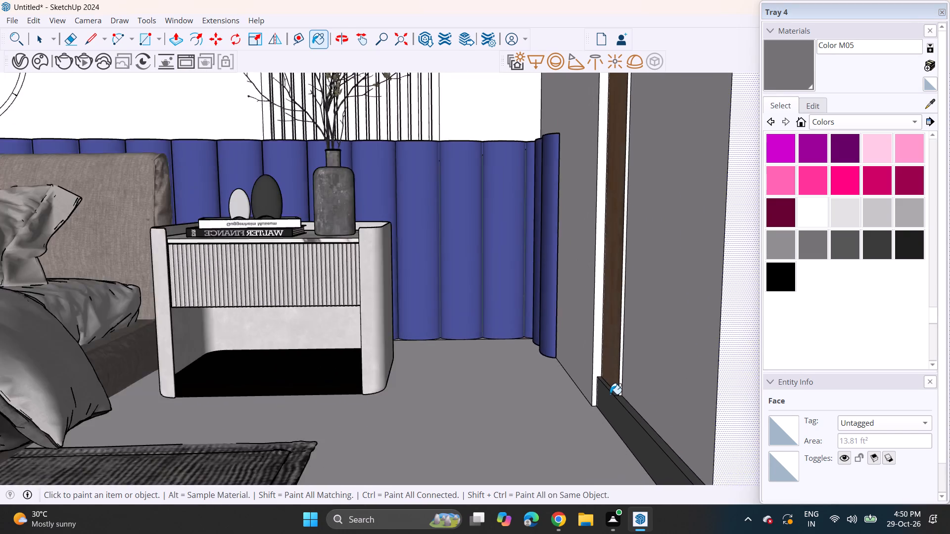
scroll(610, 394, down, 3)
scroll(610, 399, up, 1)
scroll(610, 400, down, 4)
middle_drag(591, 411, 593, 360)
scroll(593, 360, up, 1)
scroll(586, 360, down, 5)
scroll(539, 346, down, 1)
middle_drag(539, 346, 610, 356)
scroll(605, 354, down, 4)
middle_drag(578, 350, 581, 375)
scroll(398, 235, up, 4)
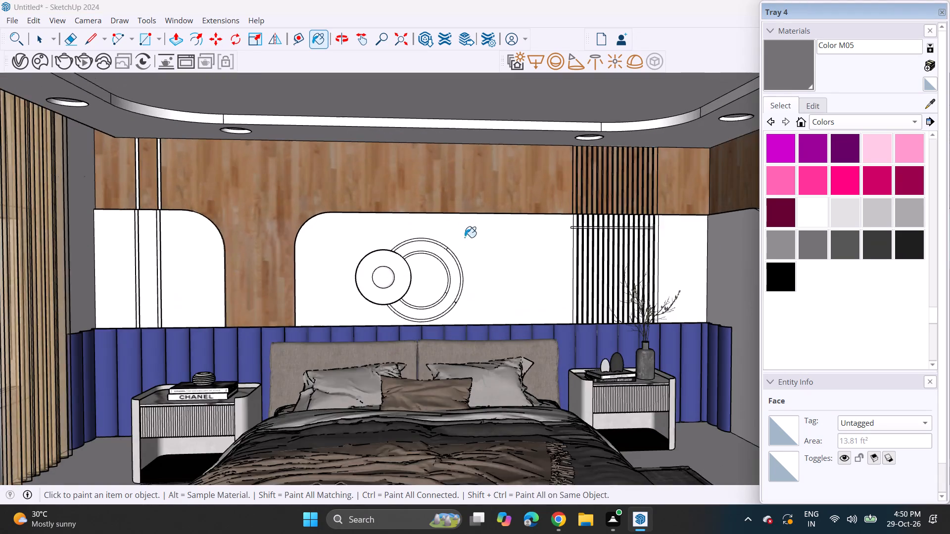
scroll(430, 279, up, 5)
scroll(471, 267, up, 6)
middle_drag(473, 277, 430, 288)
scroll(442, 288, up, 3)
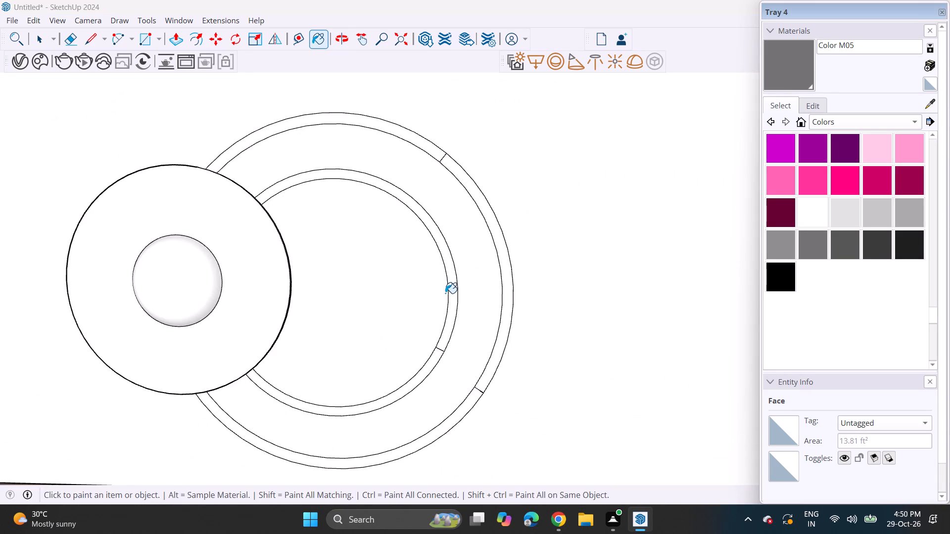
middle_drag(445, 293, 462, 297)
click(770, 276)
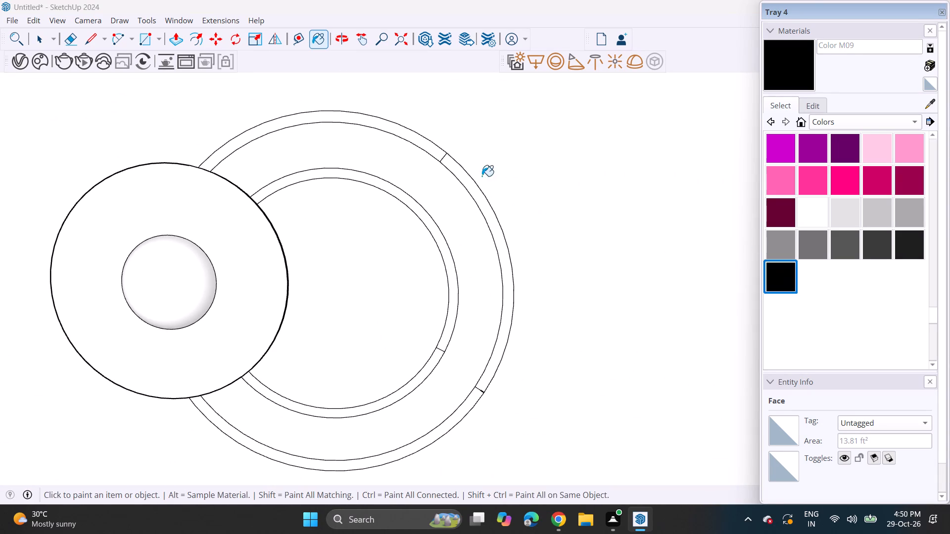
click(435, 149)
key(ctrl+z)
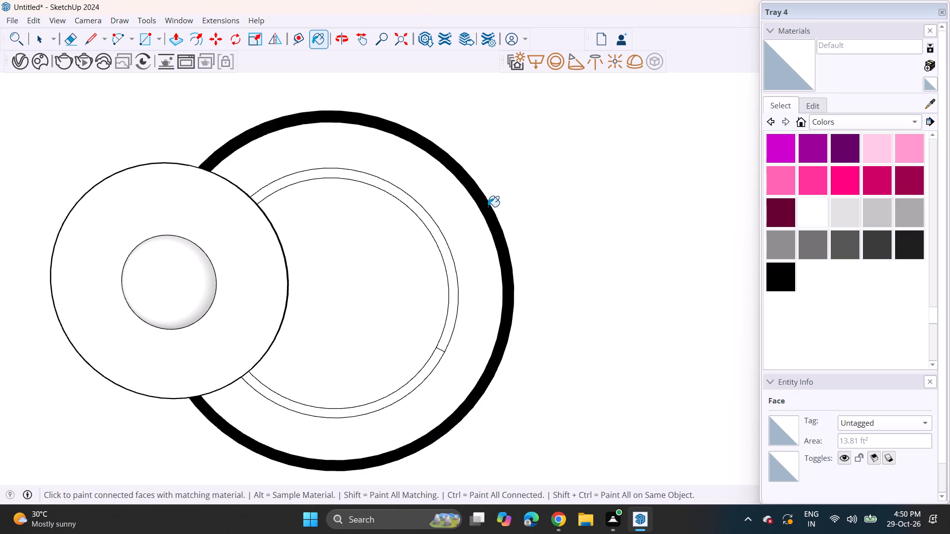
Examine the joint in the wall decor's outer ring and the surrounding rings up close.
scroll(481, 372, up, 20)
scroll(481, 372, up, 5)
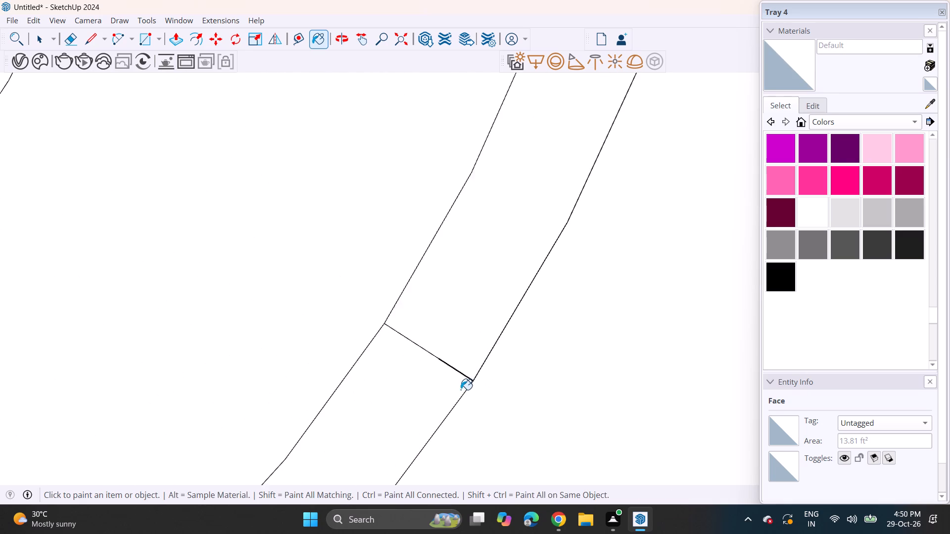
scroll(461, 390, up, 14)
scroll(460, 384, down, 18)
scroll(433, 320, up, 1)
scroll(433, 319, down, 6)
scroll(433, 313, up, 1)
scroll(433, 313, down, 4)
scroll(433, 313, up, 1)
scroll(433, 306, down, 18)
scroll(432, 292, up, 1)
scroll(432, 292, down, 5)
scroll(432, 292, up, 1)
scroll(432, 292, down, 4)
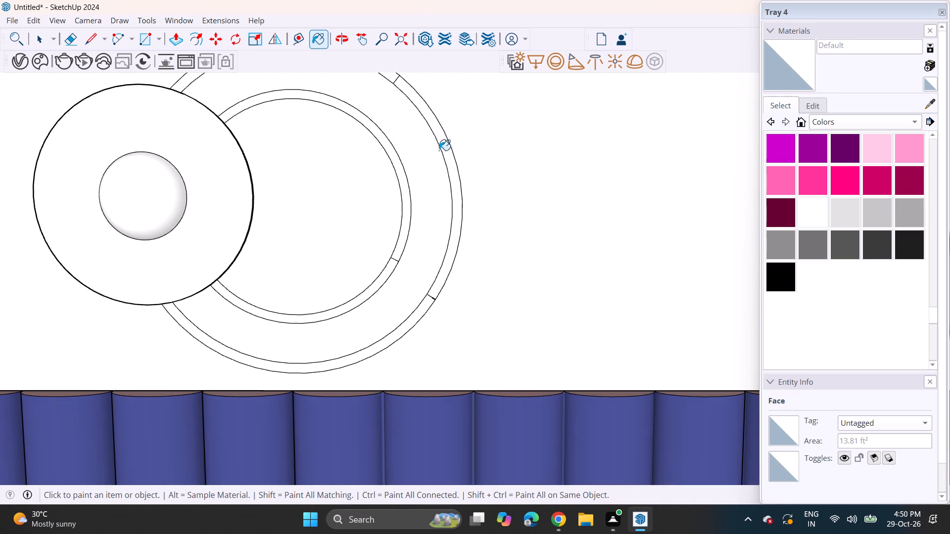
Draw two short lines across the wall decor's outer ring, one beside each of its two existing joints.
scroll(398, 64, up, 17)
shift+middle_drag(401, 89, 431, 144)
scroll(420, 111, up, 13)
scroll(405, 156, up, 6)
scroll(396, 161, down, 6)
scroll(391, 171, up, 1)
scroll(391, 173, down, 3)
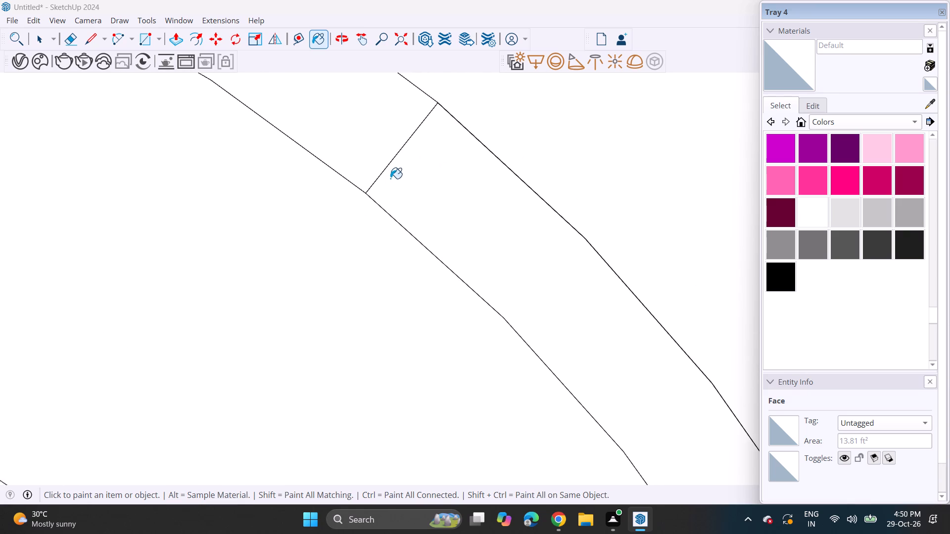
scroll(390, 178, down, 2)
scroll(390, 178, up, 1)
scroll(390, 178, down, 20)
scroll(390, 178, down, 3)
shift+middle_drag(412, 217, 452, 181)
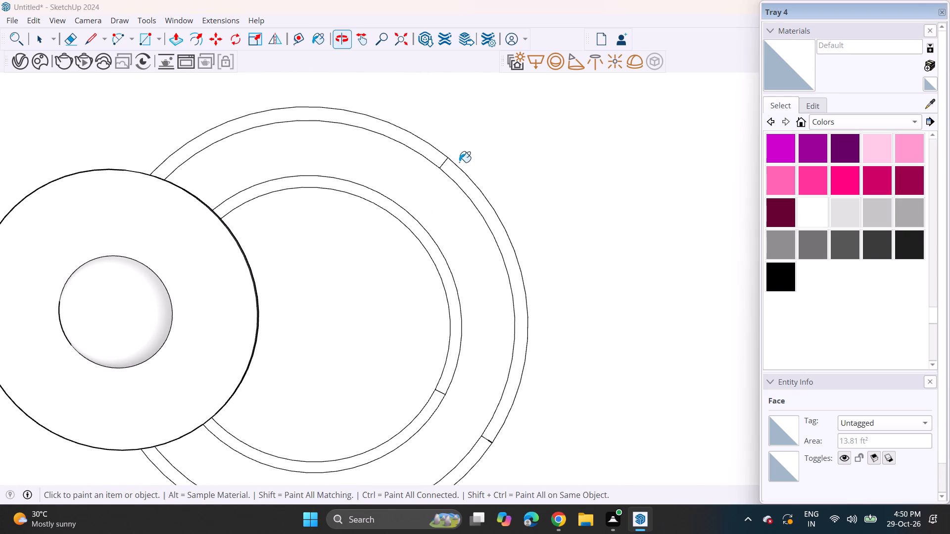
middle_drag(454, 223, 464, 195)
click(88, 42)
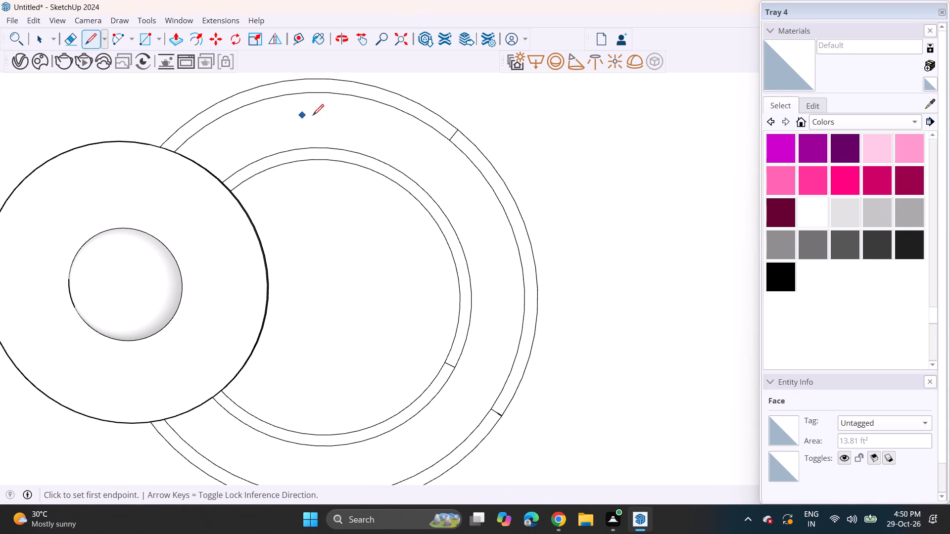
click(440, 133)
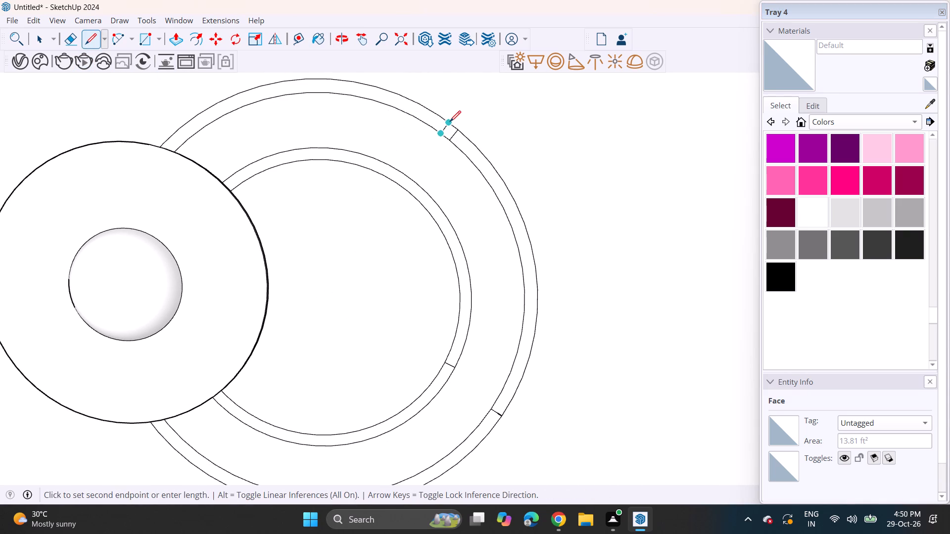
click(449, 125)
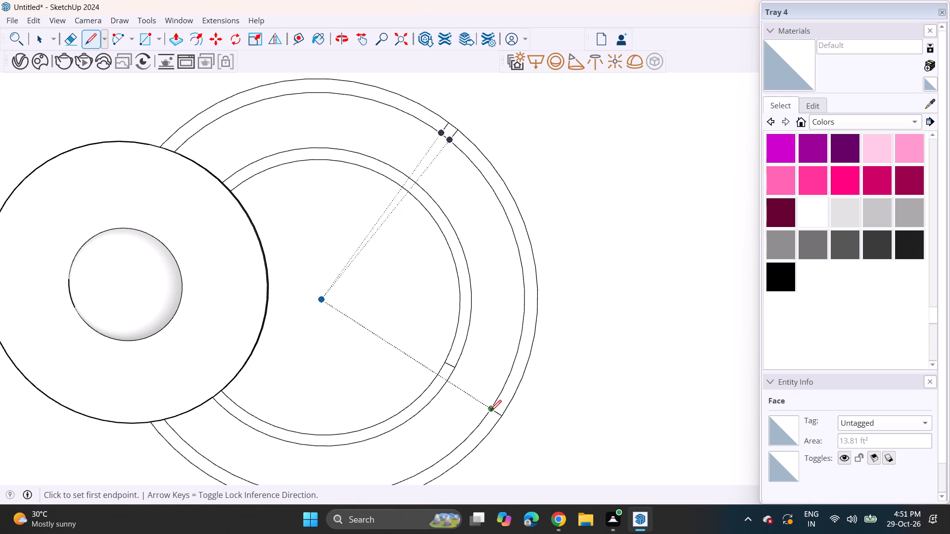
click(483, 418)
click(497, 428)
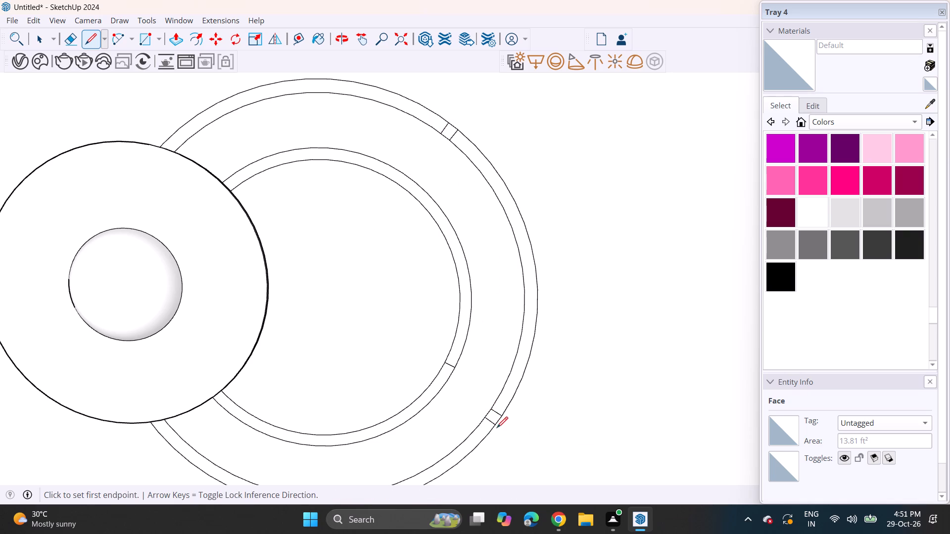
Paint the outer ring's long arc and the two small segments at its ends with Color M08.
click(906, 252)
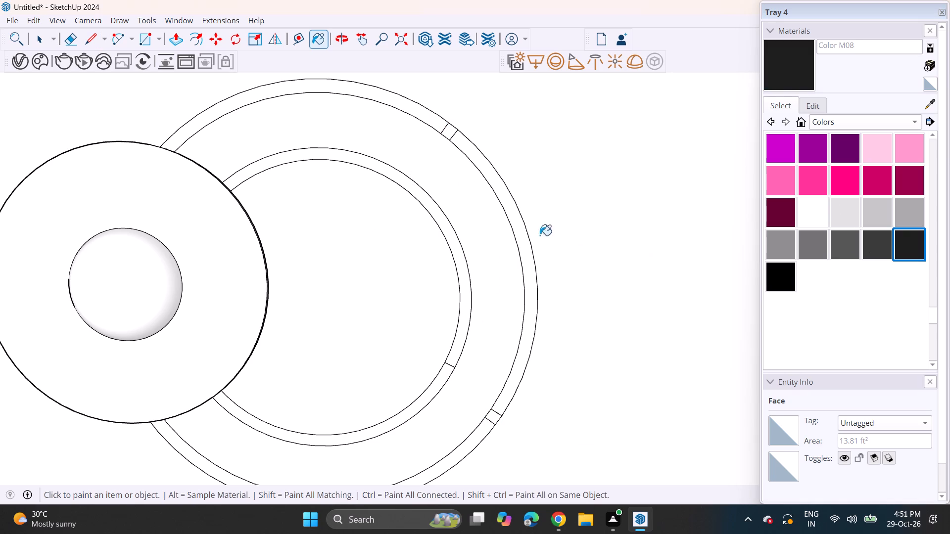
click(415, 113)
click(451, 132)
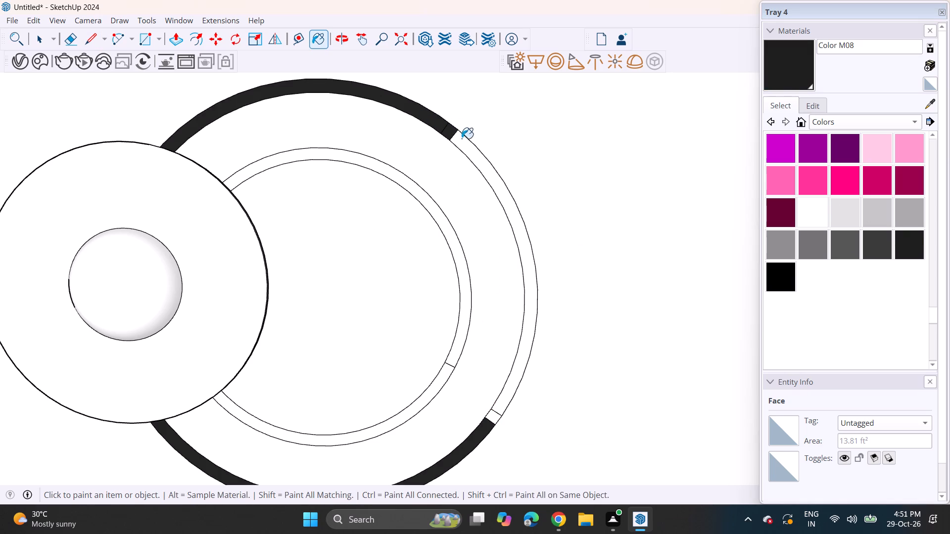
click(493, 416)
Paint the lower arc of the wall decor's inner ring with Color M08.
scroll(484, 386, down, 3)
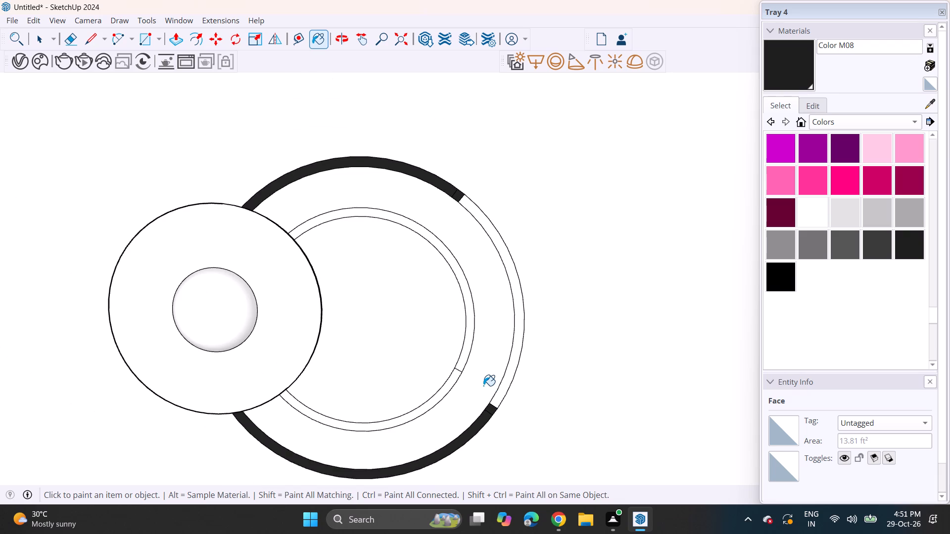
shift+middle_drag(480, 376, 545, 336)
scroll(552, 328, down, 4)
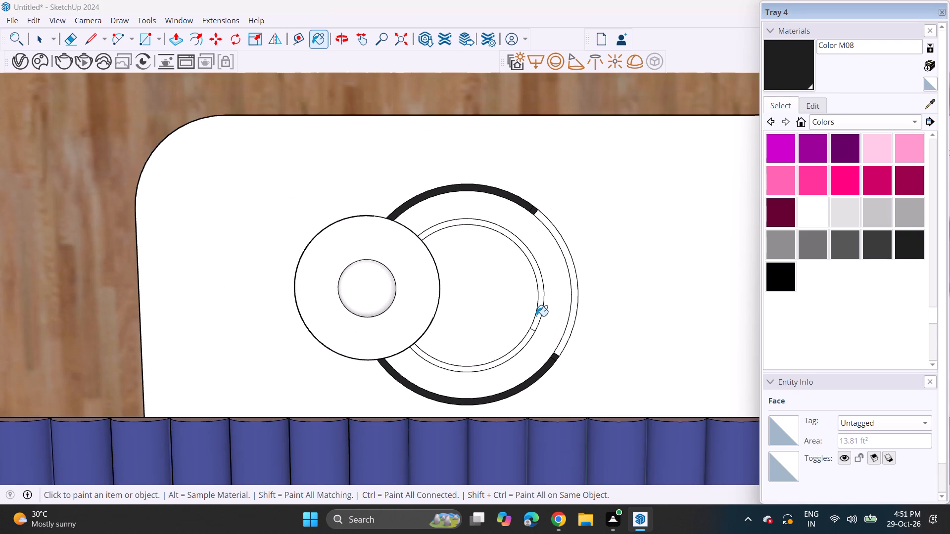
click(523, 341)
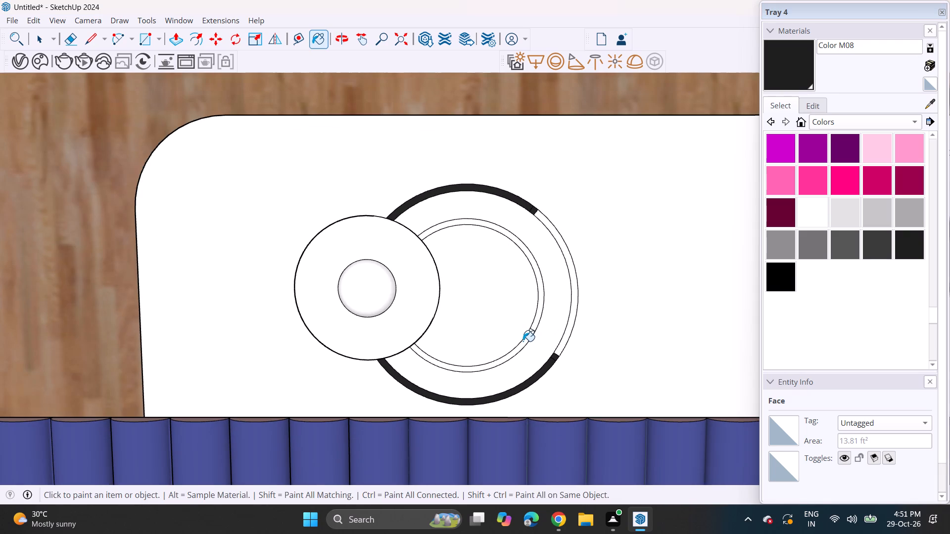
click(523, 341)
scroll(529, 341, up, 5)
click(531, 329)
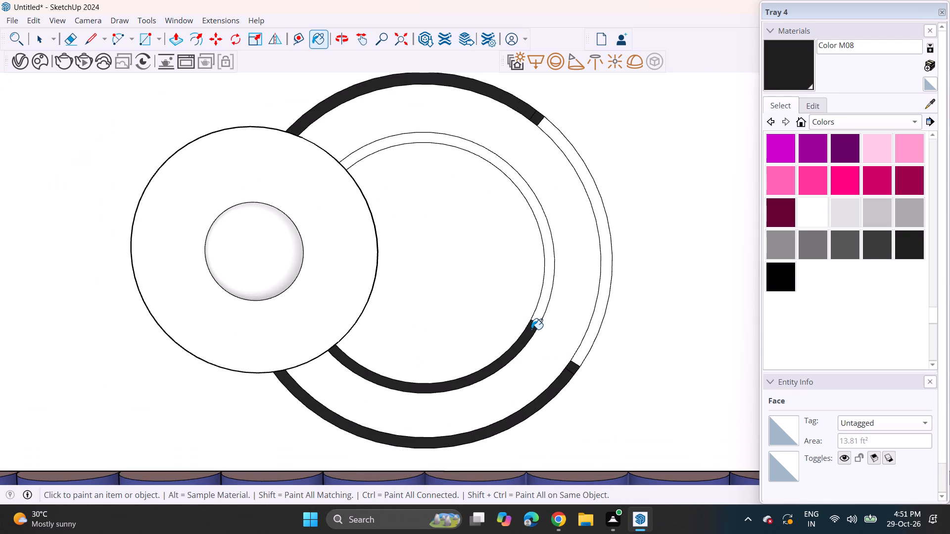
Paint the remaining upper arc of the inner ring with Wood Veneer 02 from the Wood collection.
scroll(531, 329, down, 3)
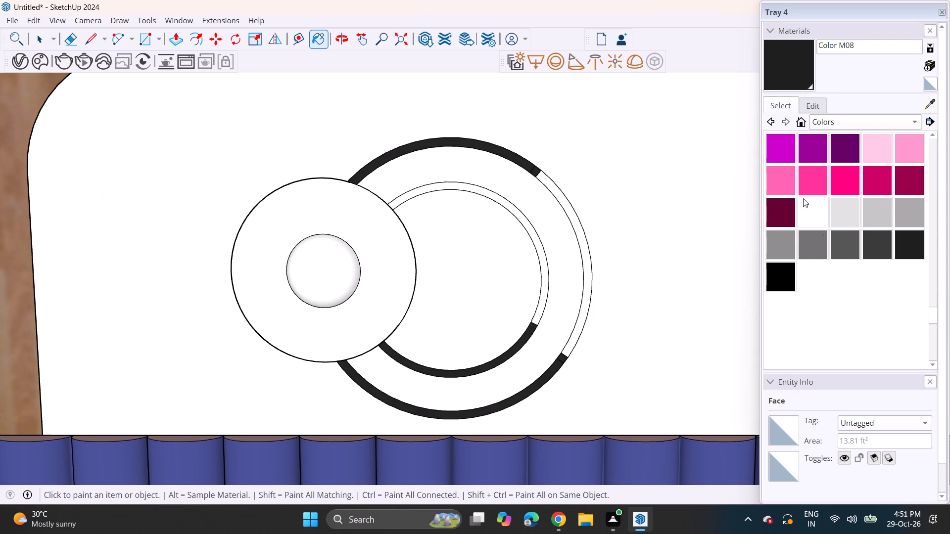
click(824, 124)
click(794, 246)
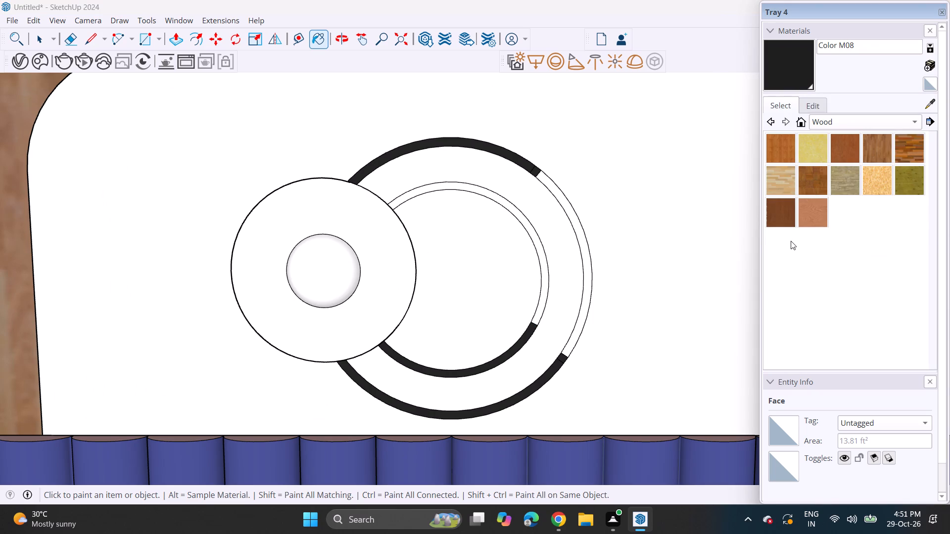
click(806, 210)
click(540, 257)
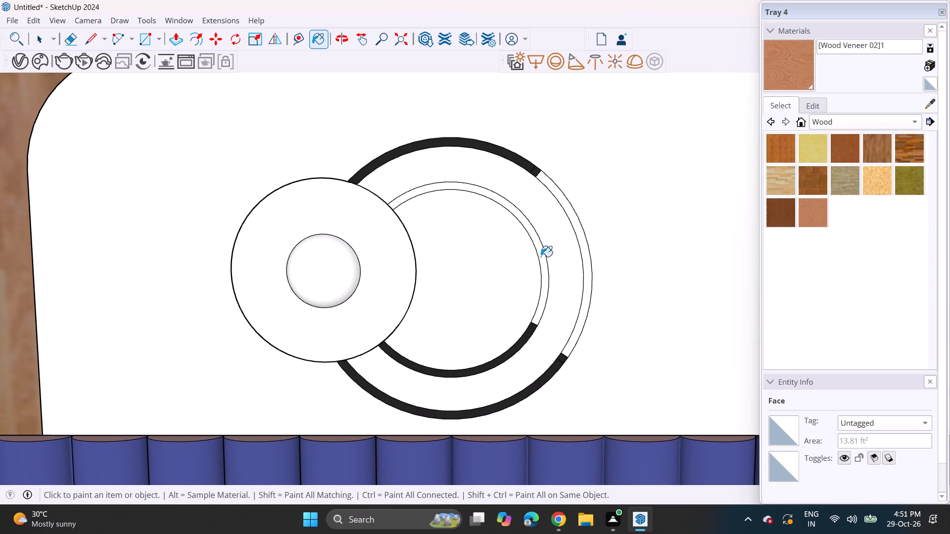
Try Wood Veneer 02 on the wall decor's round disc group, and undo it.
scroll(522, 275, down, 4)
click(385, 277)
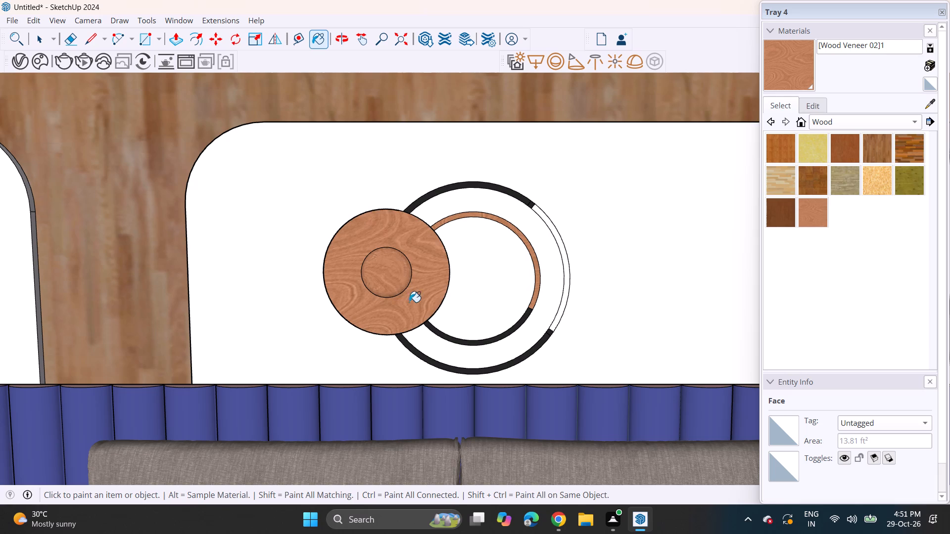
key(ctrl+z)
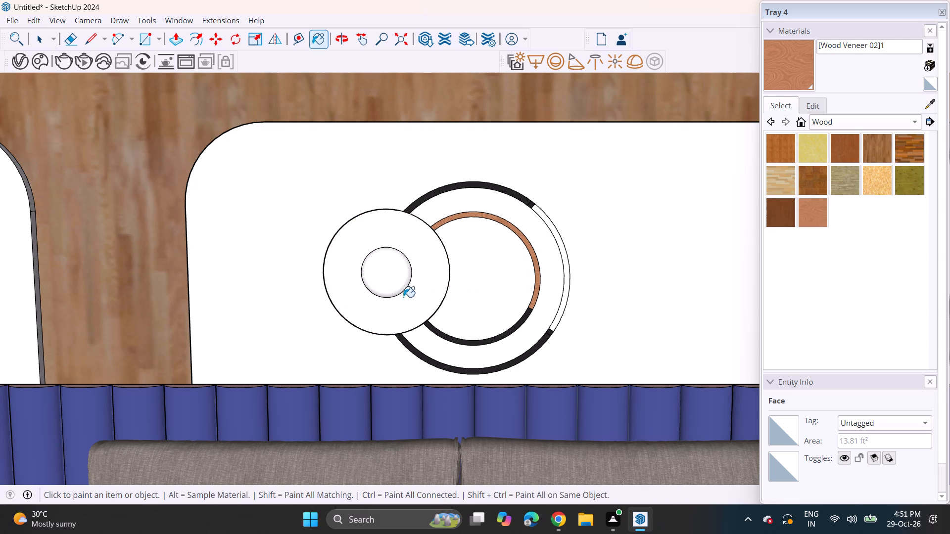
Explode the wall decor's round disc group so its parts can be painted separately.
key(space)
key(space)
click(385, 285)
right_click(385, 285)
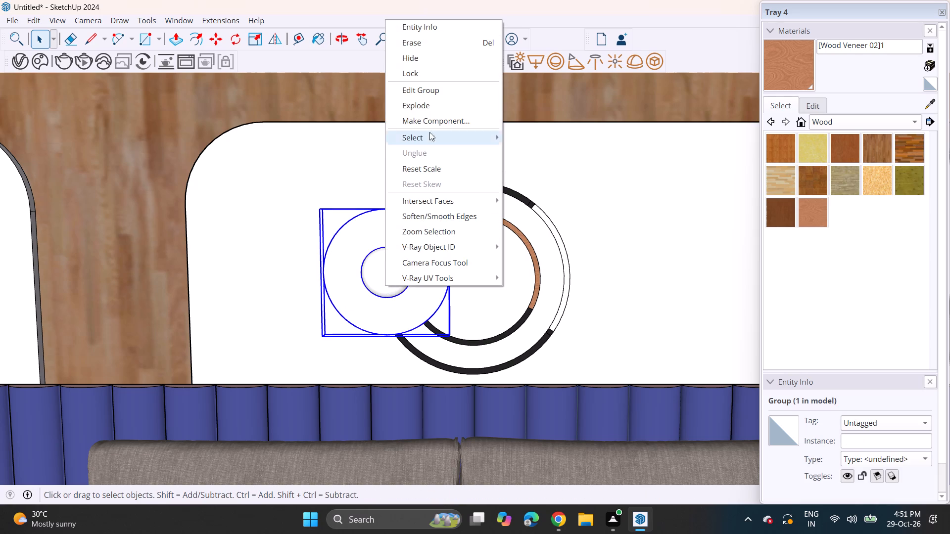
click(431, 106)
click(327, 339)
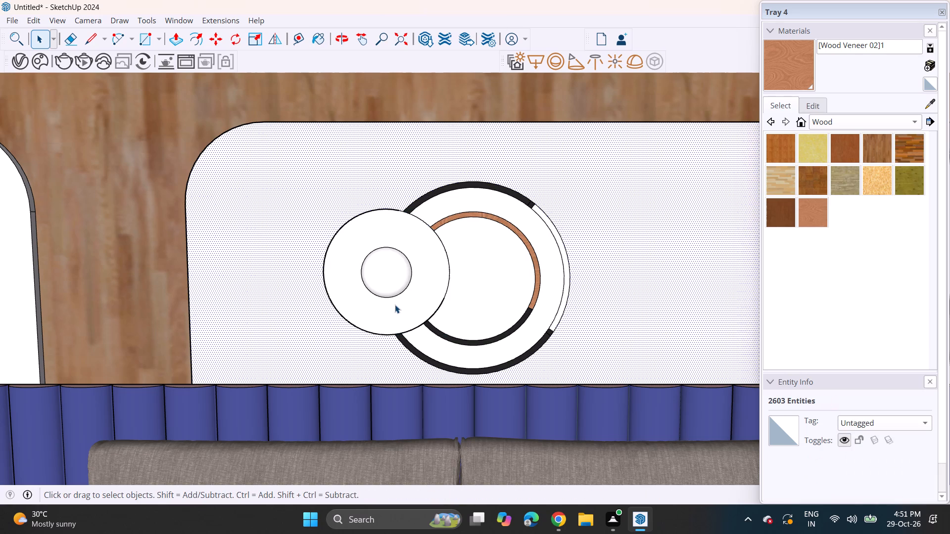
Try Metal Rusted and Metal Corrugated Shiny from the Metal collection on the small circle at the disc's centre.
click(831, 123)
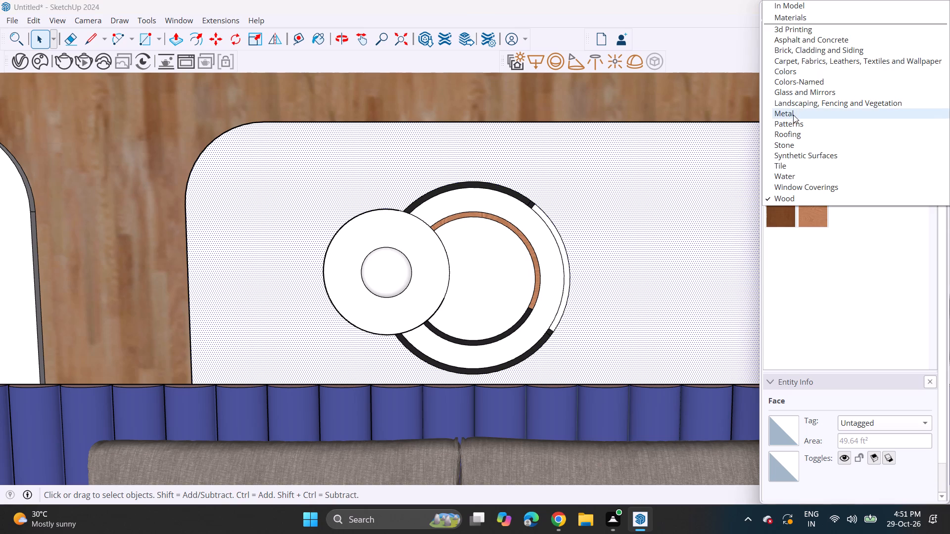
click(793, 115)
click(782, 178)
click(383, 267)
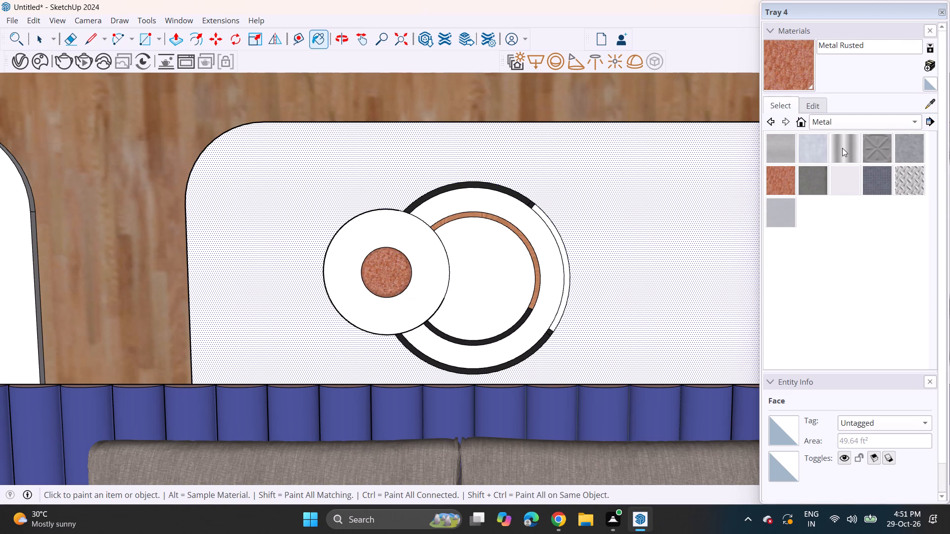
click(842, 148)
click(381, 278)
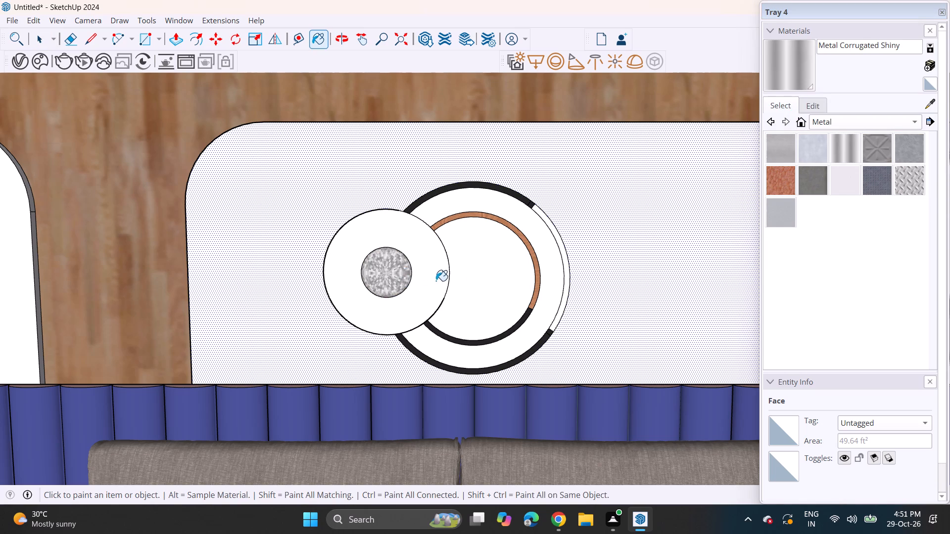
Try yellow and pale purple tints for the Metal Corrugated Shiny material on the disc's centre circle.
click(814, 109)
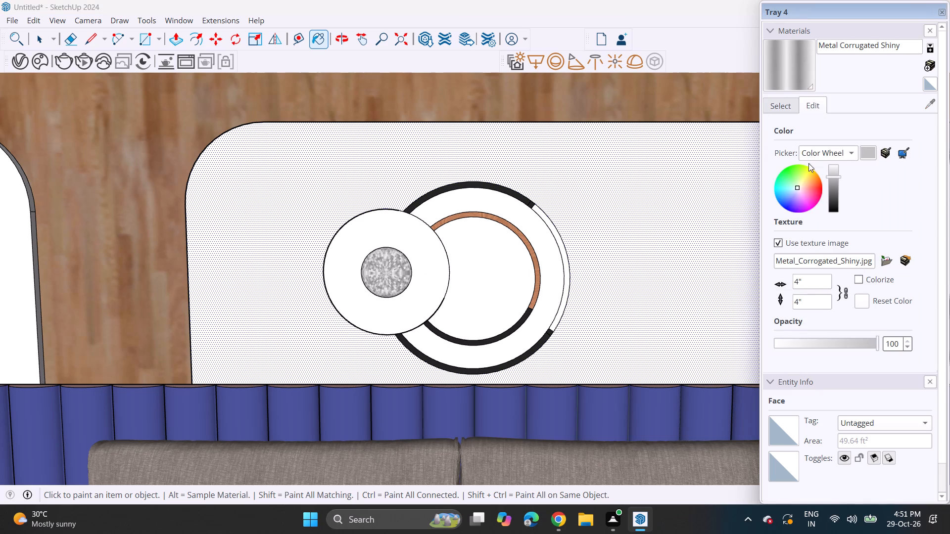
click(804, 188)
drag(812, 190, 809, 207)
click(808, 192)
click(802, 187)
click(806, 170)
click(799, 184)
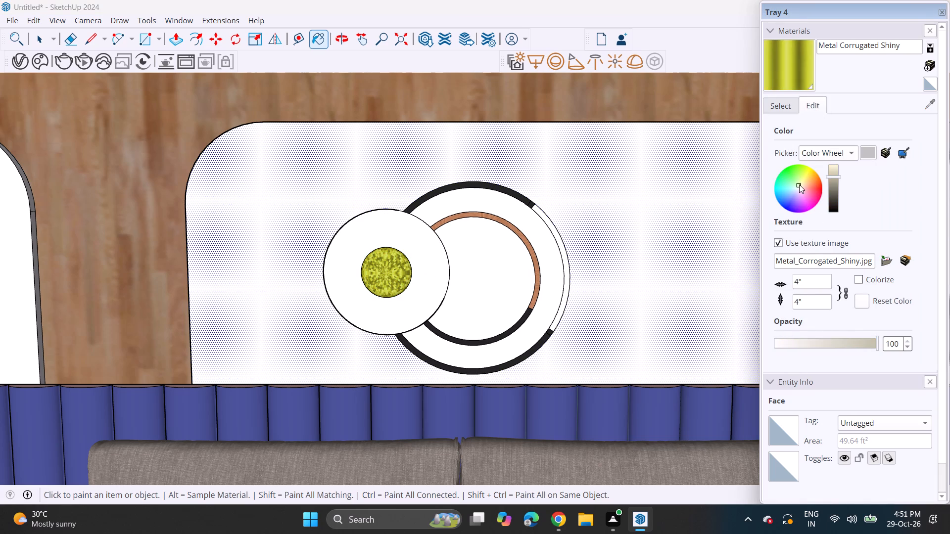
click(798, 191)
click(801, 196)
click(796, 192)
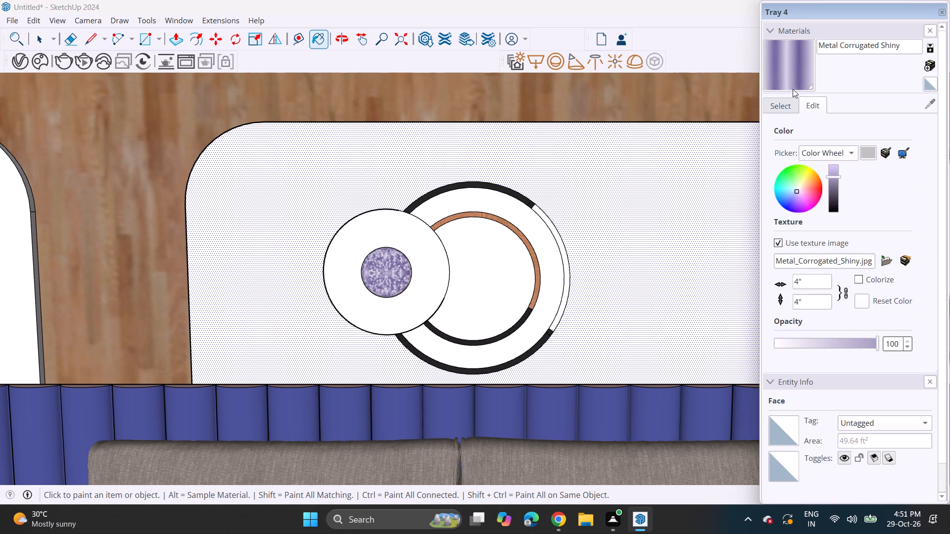
Paint the disc's centre circle with Formica Beige from the Synthetic Surfaces collection.
click(791, 108)
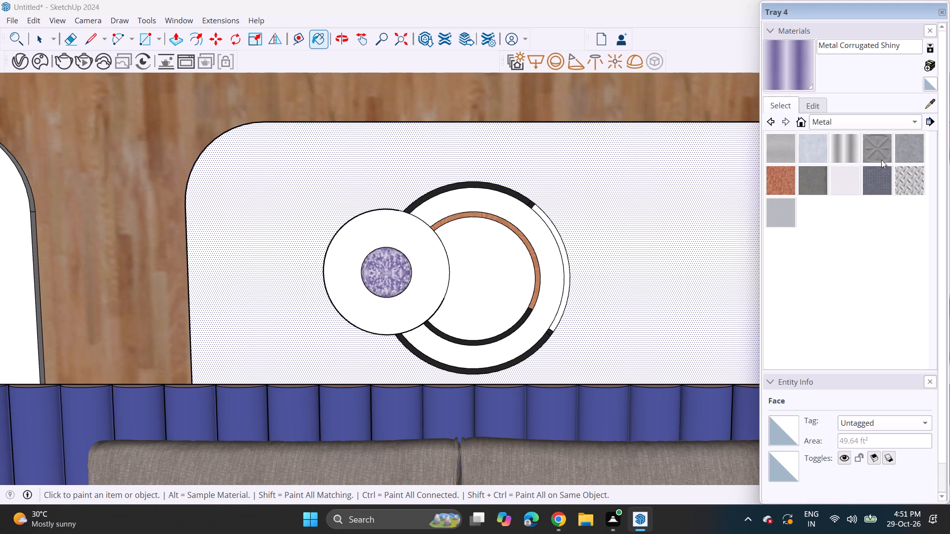
click(884, 119)
click(803, 160)
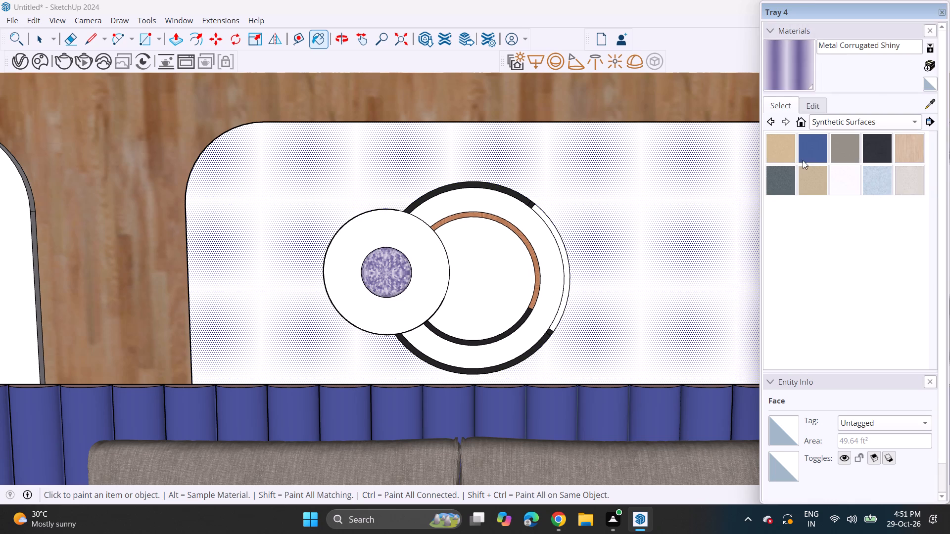
click(773, 154)
click(380, 273)
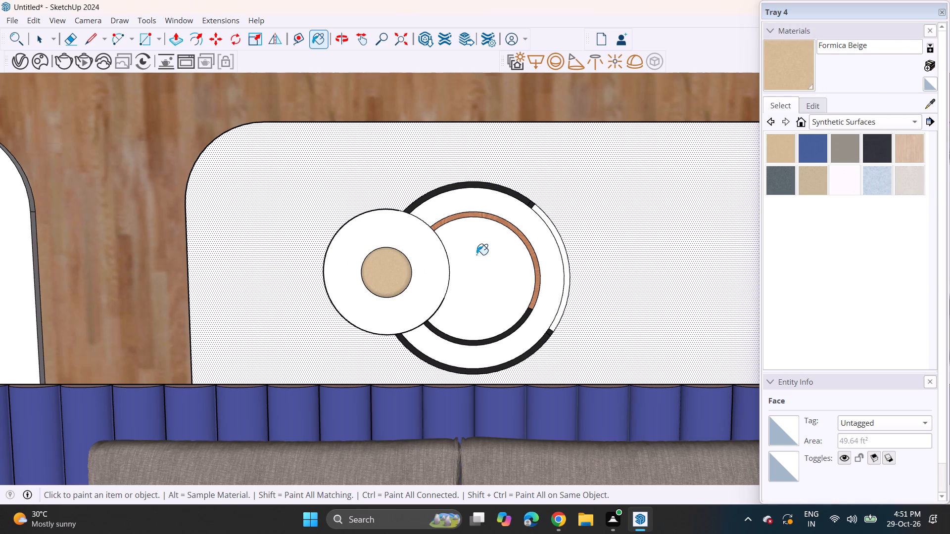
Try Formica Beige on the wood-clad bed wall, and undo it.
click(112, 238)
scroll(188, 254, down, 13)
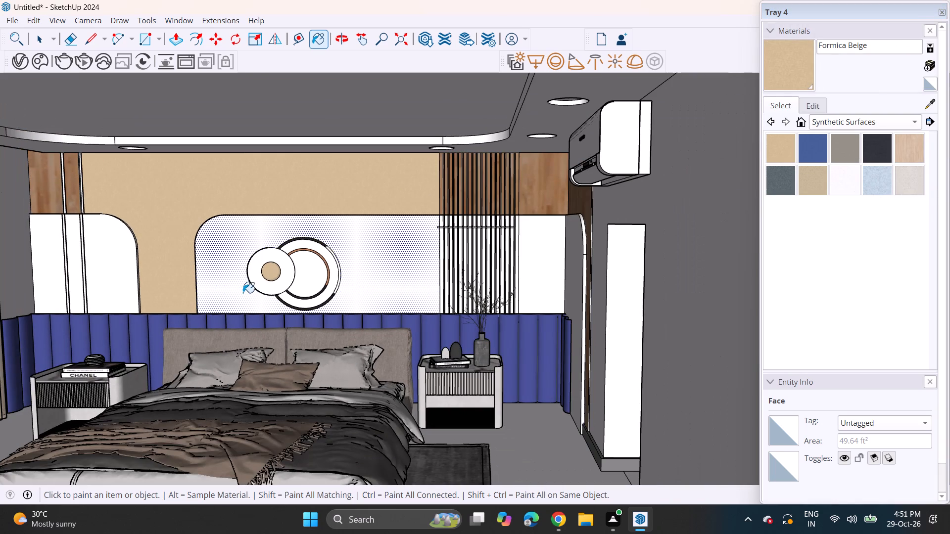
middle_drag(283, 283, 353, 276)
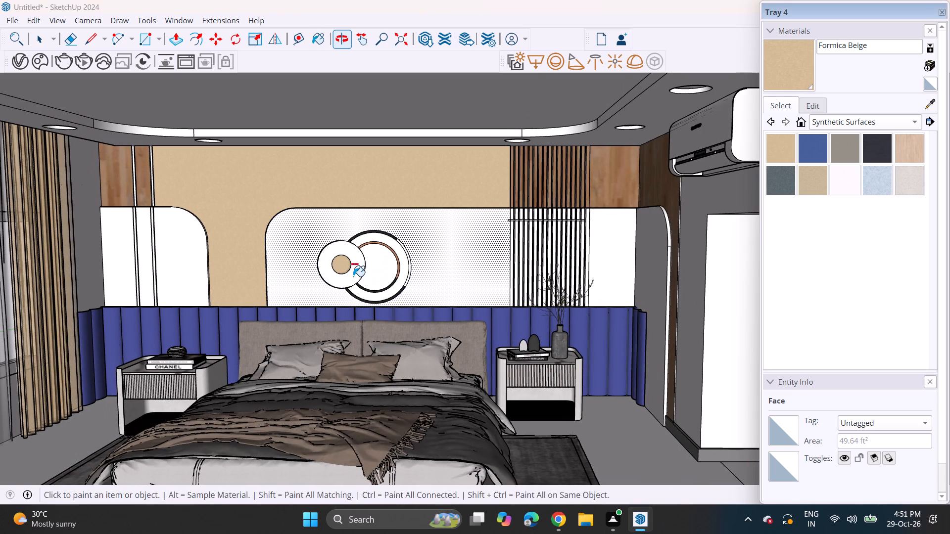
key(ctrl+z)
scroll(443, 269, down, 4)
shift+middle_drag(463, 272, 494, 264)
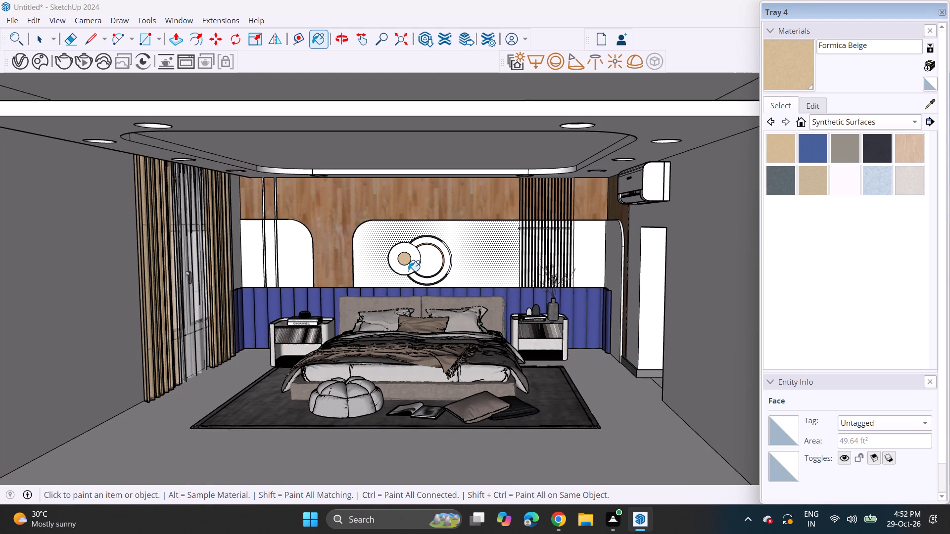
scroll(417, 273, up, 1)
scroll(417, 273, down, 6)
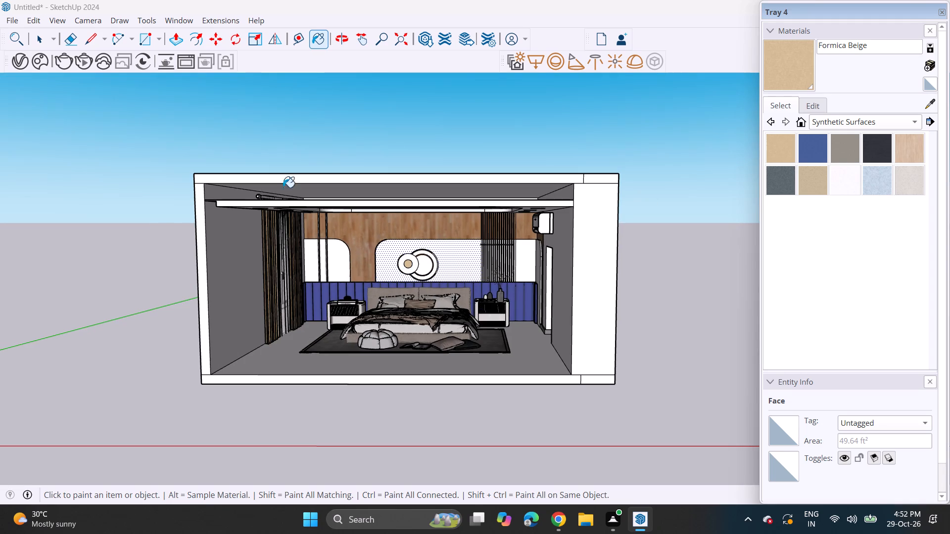
Switch to Chrome, search 3D Warehouse for "gold metal" and look through the model results.
click(551, 527)
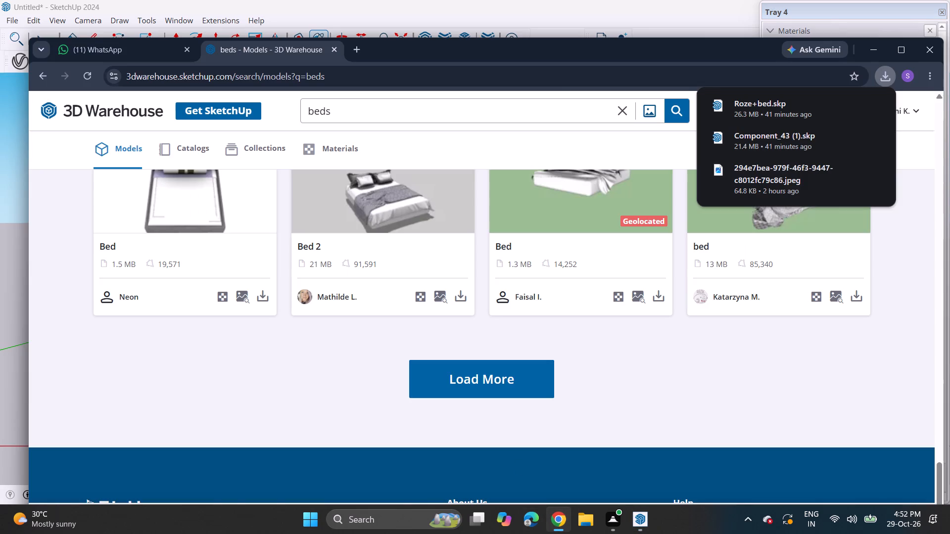
click(620, 111)
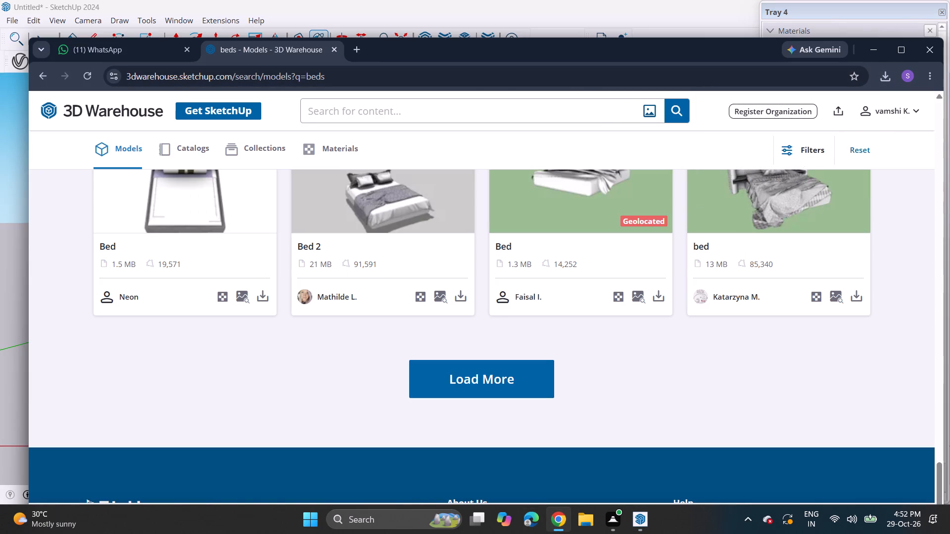
text(gold metal)
key(Return)
scroll(474, 265, up, 14)
scroll(474, 265, down, 1)
scroll(474, 265, up, 10)
scroll(474, 265, down, 1)
scroll(474, 265, up, 6)
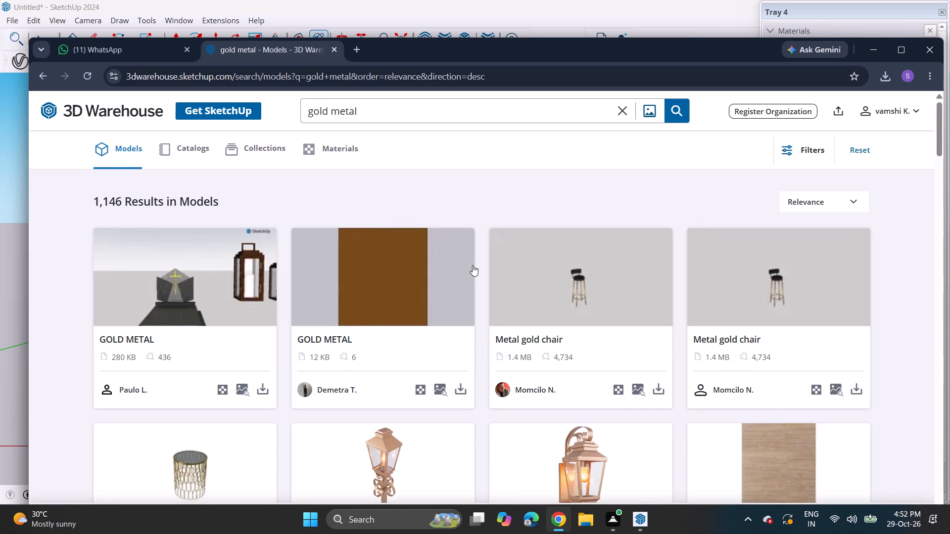
Download the "shelby gold metal coffe table" SketchUp model from the gold metal search results.
scroll(433, 344, down, 8)
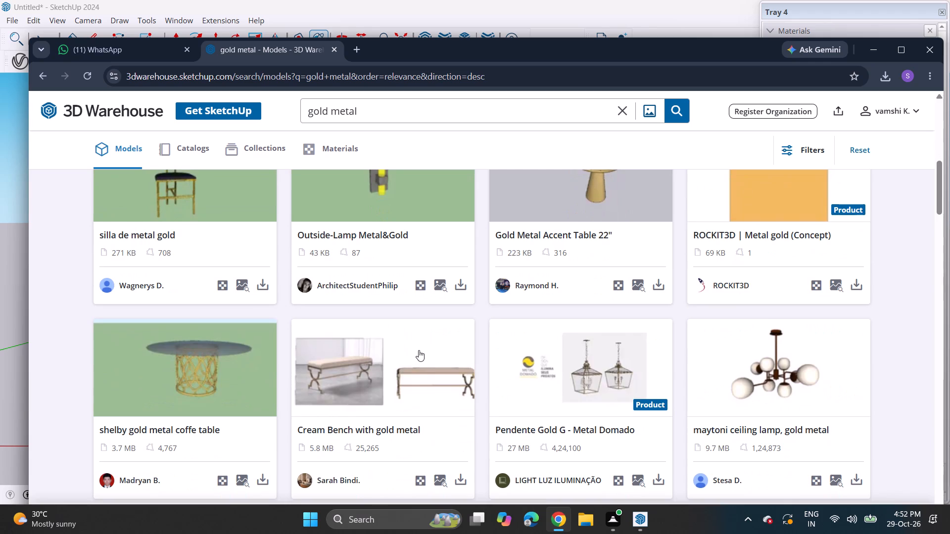
scroll(422, 351, up, 1)
scroll(345, 408, down, 2)
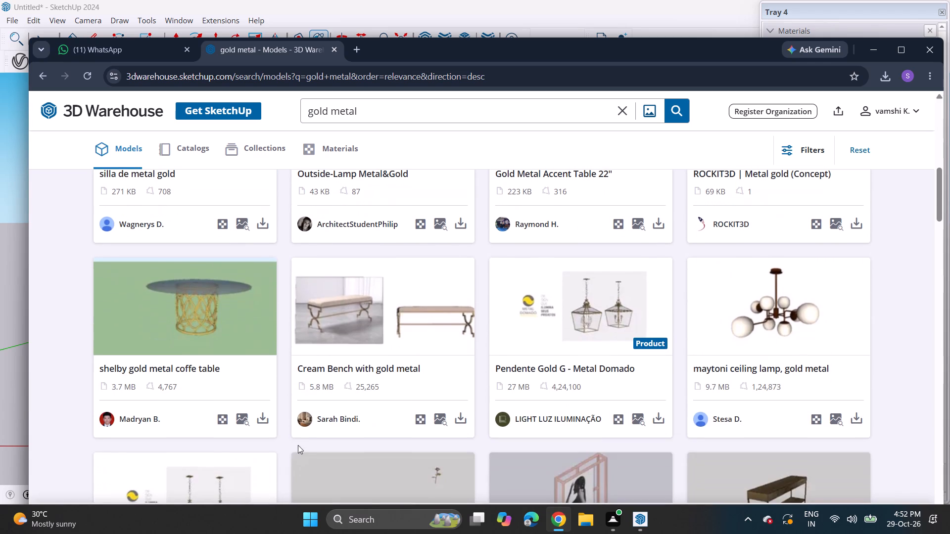
click(268, 419)
click(280, 446)
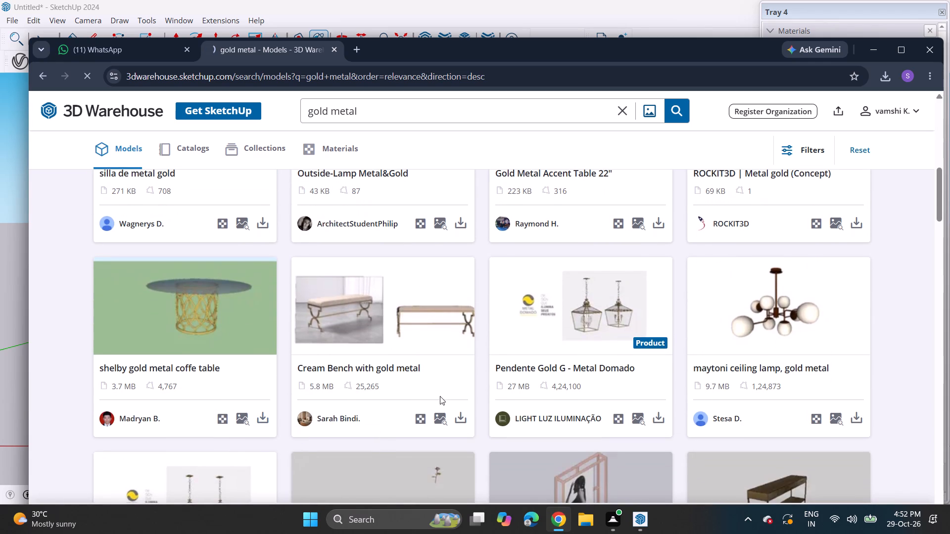
Look through the rest of the loaded gold metal models for another usable gold finish.
scroll(539, 371, up, 3)
scroll(642, 357, down, 6)
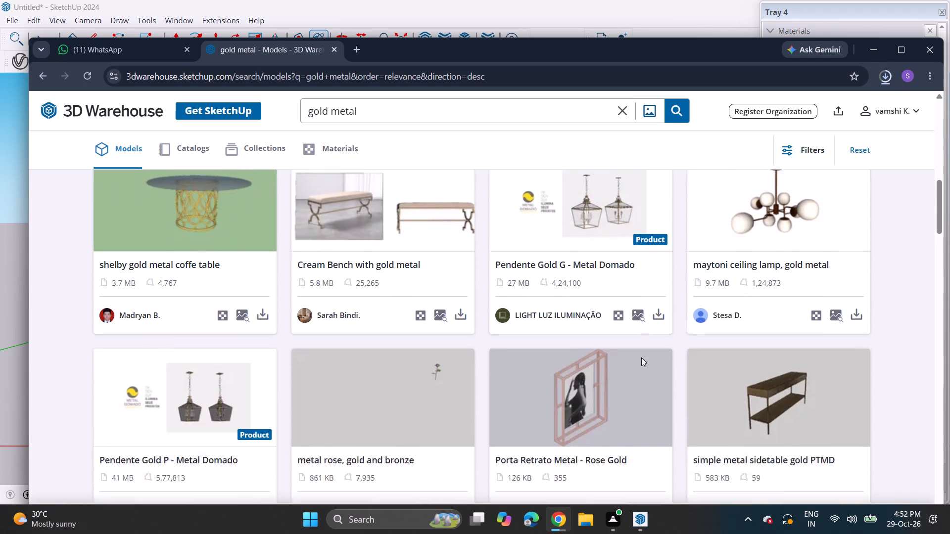
scroll(641, 357, down, 6)
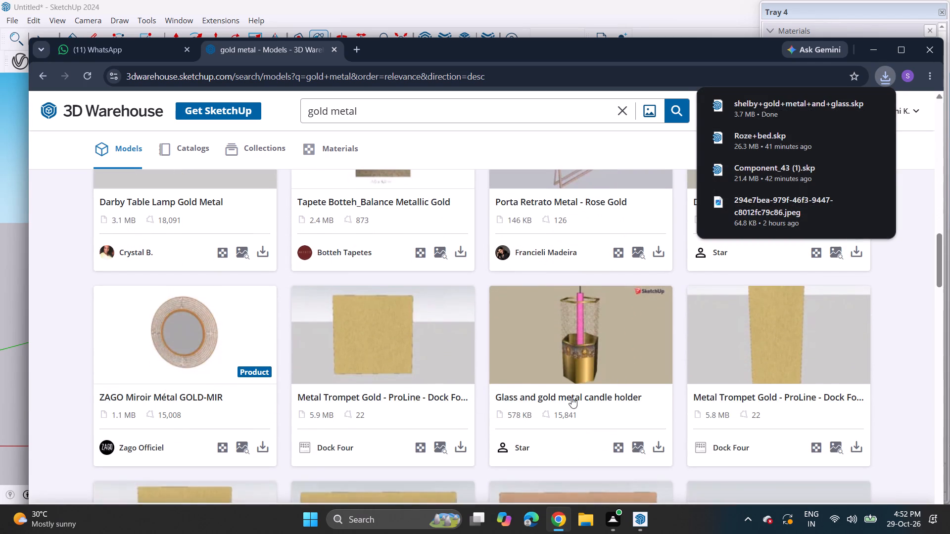
scroll(537, 420, down, 3)
scroll(537, 420, up, 2)
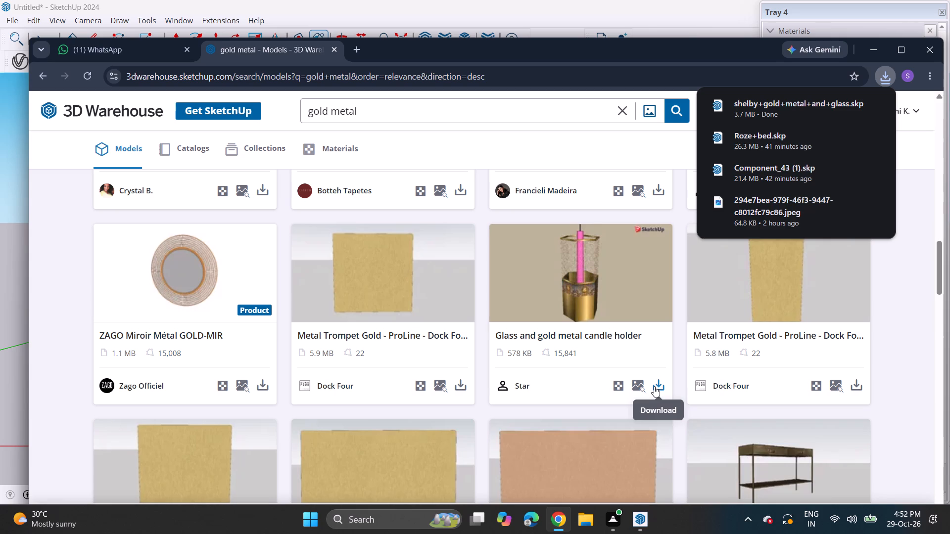
scroll(638, 435, down, 3)
scroll(553, 445, down, 9)
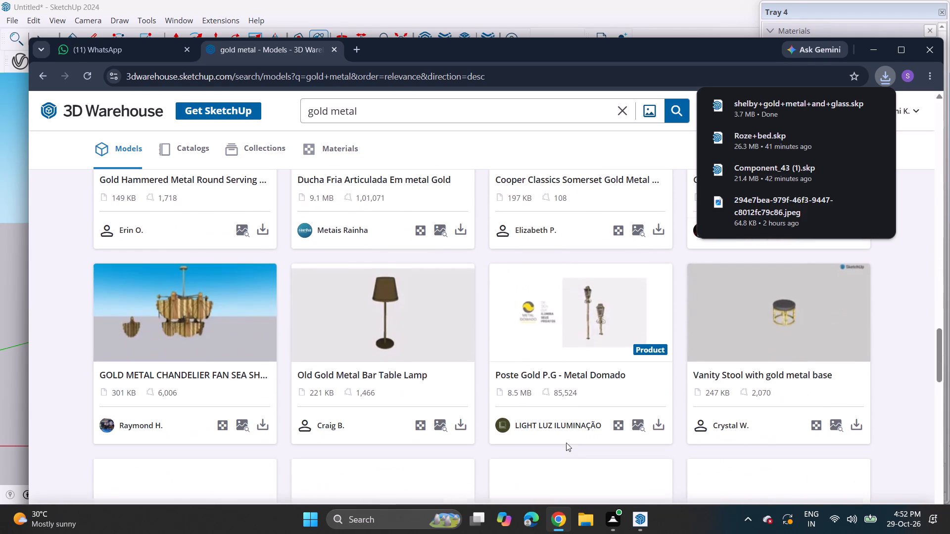
scroll(327, 416, down, 7)
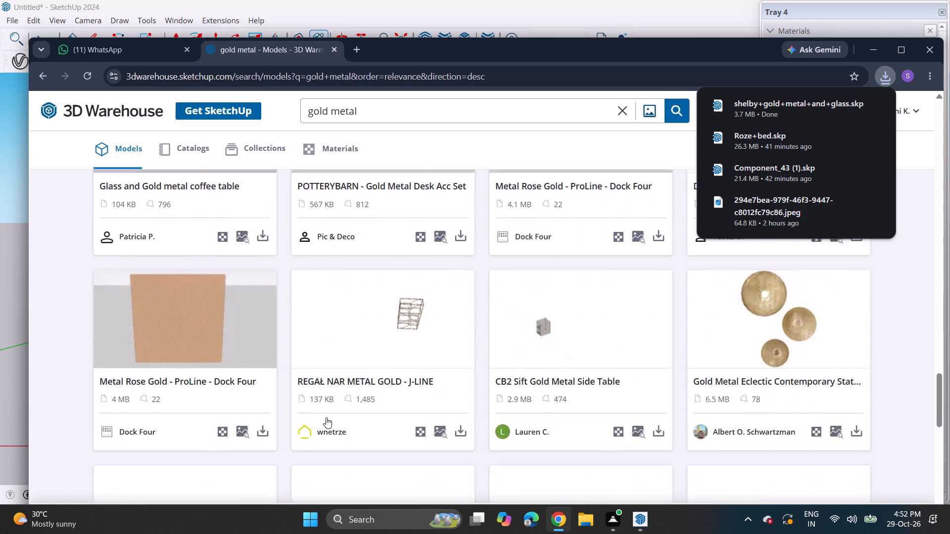
scroll(326, 417, down, 9)
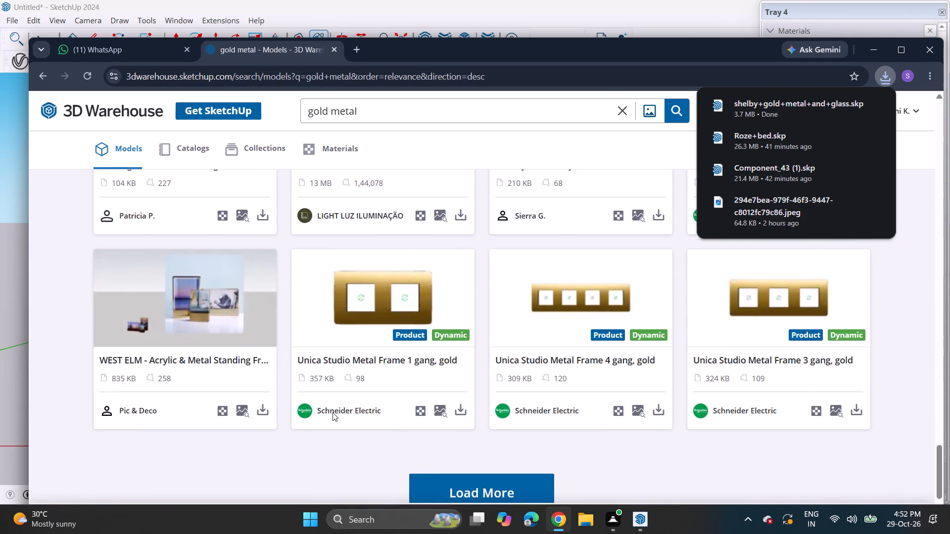
Load more gold metal results and download the "Pastilha JAZZ RET GOLD" metal tile model by Luzzo Revestimentos.
scroll(339, 414, down, 1)
click(433, 427)
scroll(433, 426, down, 3)
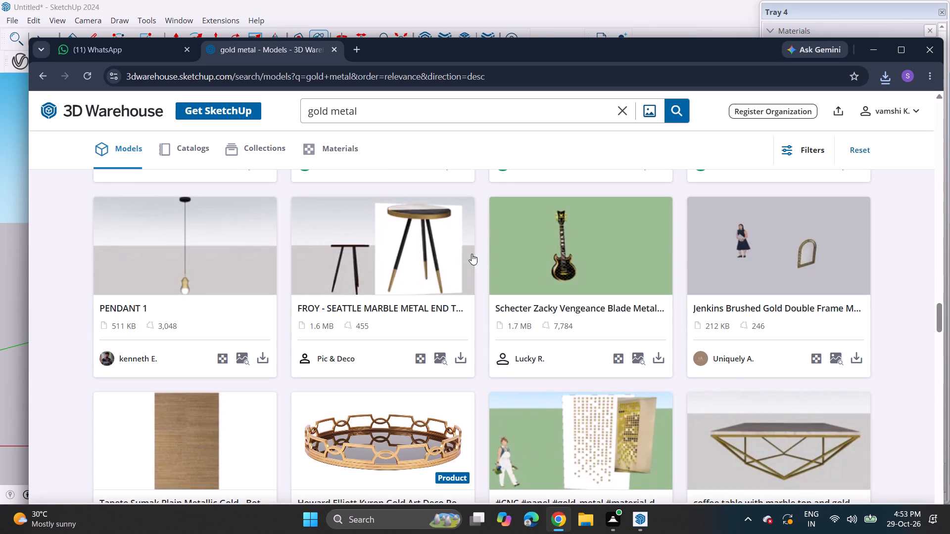
scroll(389, 159, down, 1)
scroll(354, 282, down, 4)
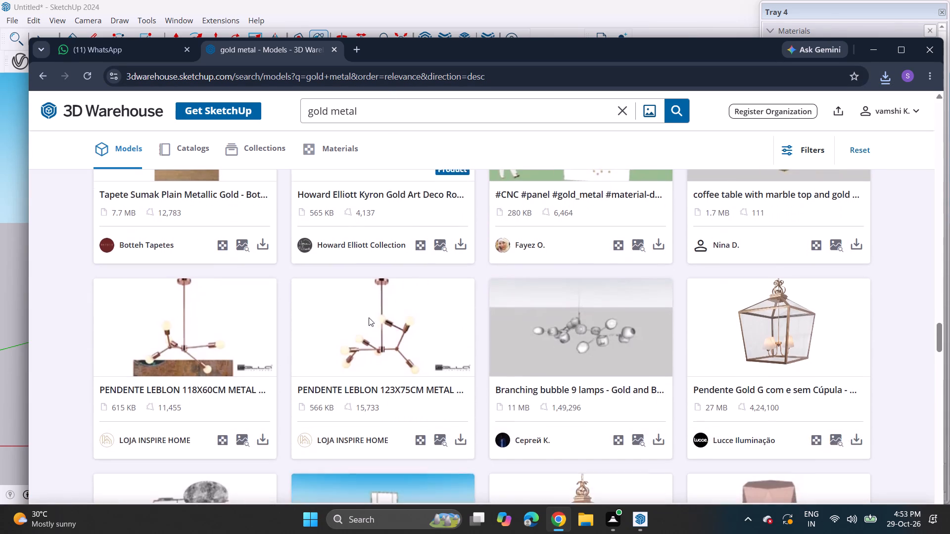
scroll(378, 312, up, 2)
scroll(378, 312, down, 10)
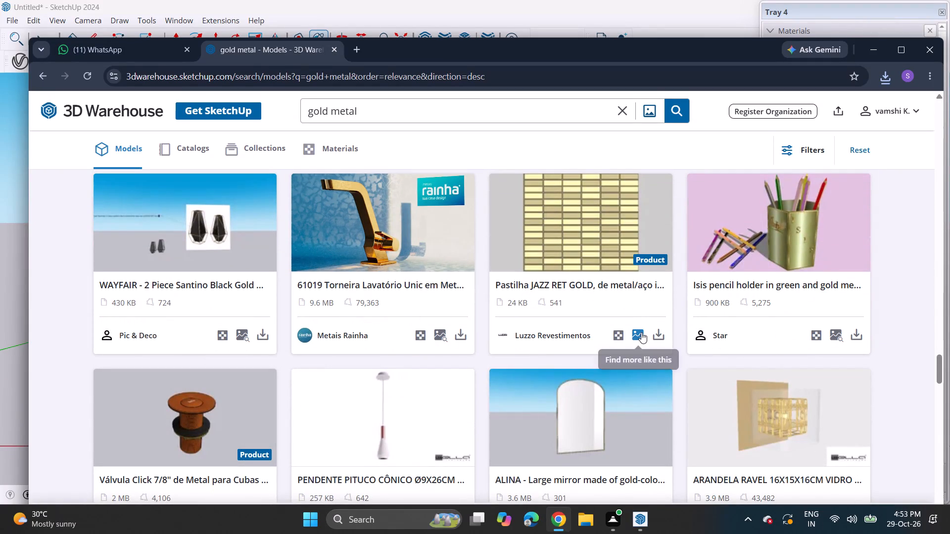
click(657, 335)
click(664, 364)
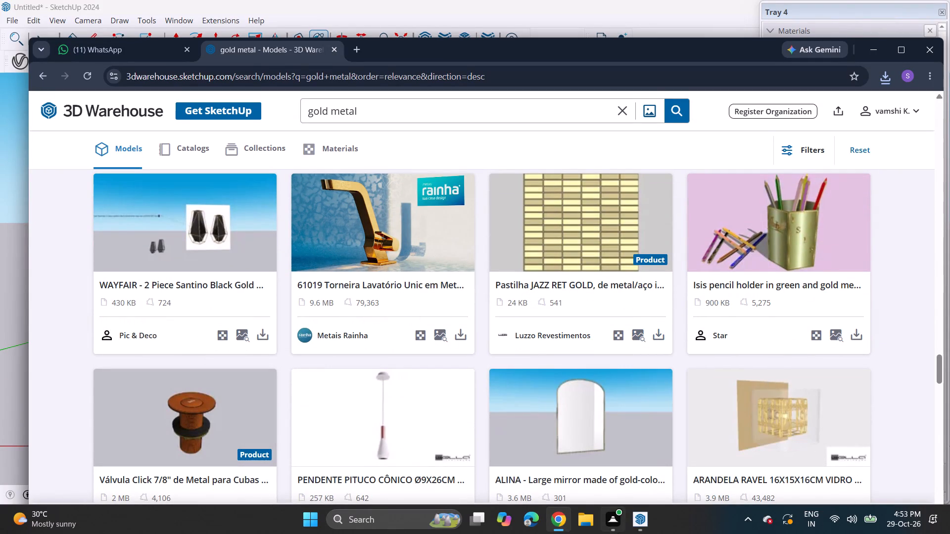
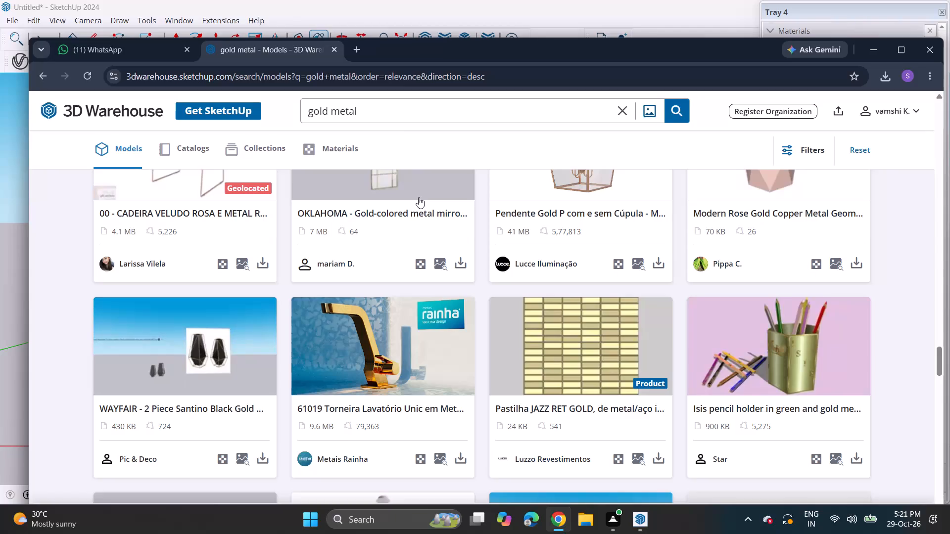
Download the "61019 Torneira Lavatório Unic" gold faucet model by Metais Rainha from the gold metal results.
scroll(419, 197, down, 2)
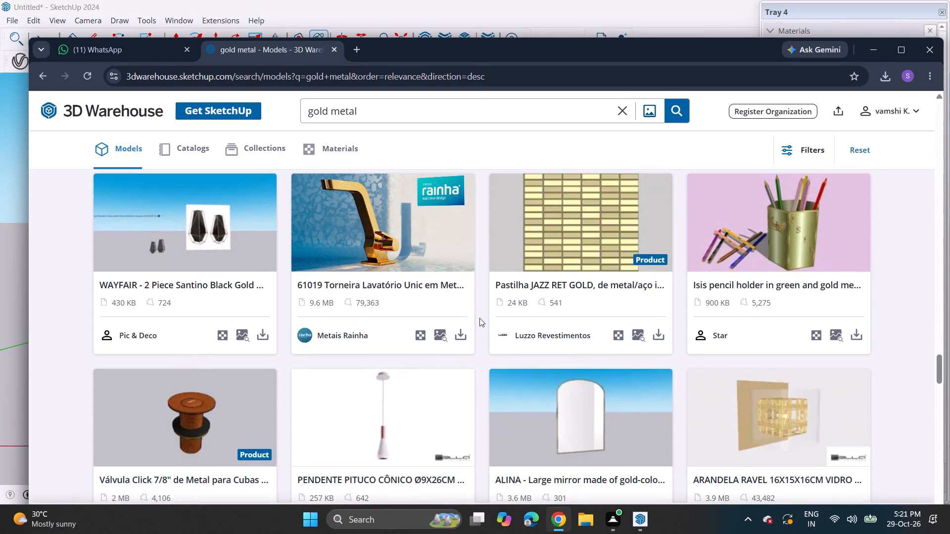
click(460, 334)
click(474, 358)
Look through further gold metal model results for other gold-finished items.
scroll(313, 332, down, 1)
scroll(313, 332, up, 1)
scroll(313, 332, down, 3)
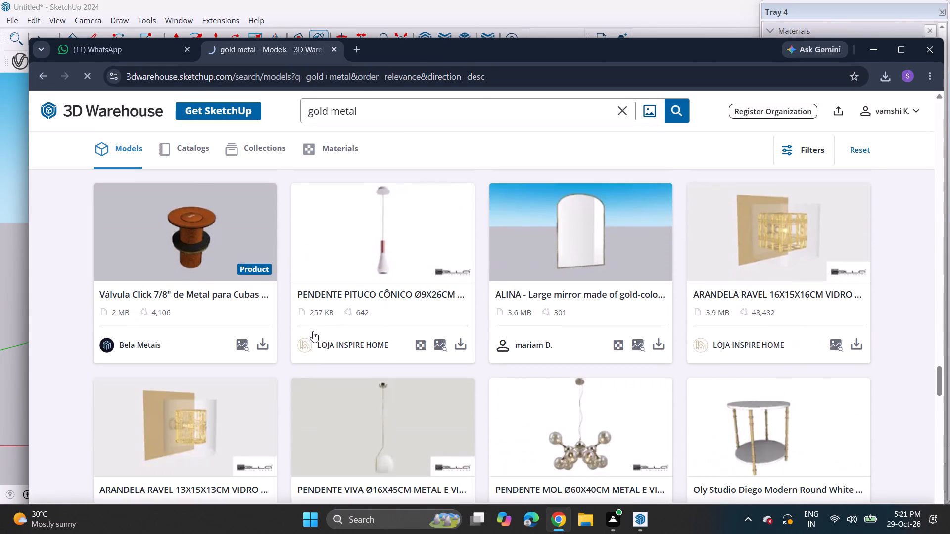
scroll(313, 331, down, 9)
scroll(311, 331, up, 1)
scroll(311, 331, down, 9)
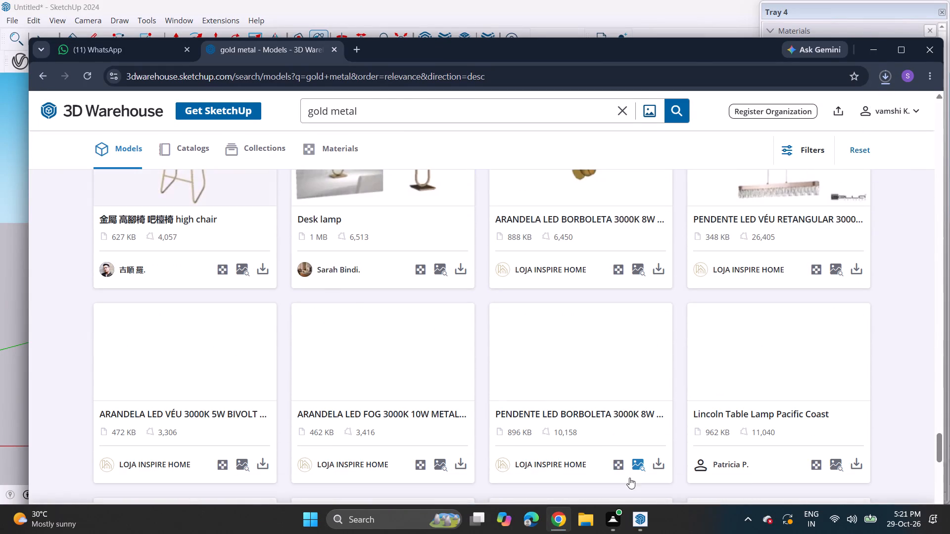
Switch to SketchUp and import the downloaded Metais Rainha faucet model from the Downloads folder.
click(642, 528)
scroll(371, 281, up, 5)
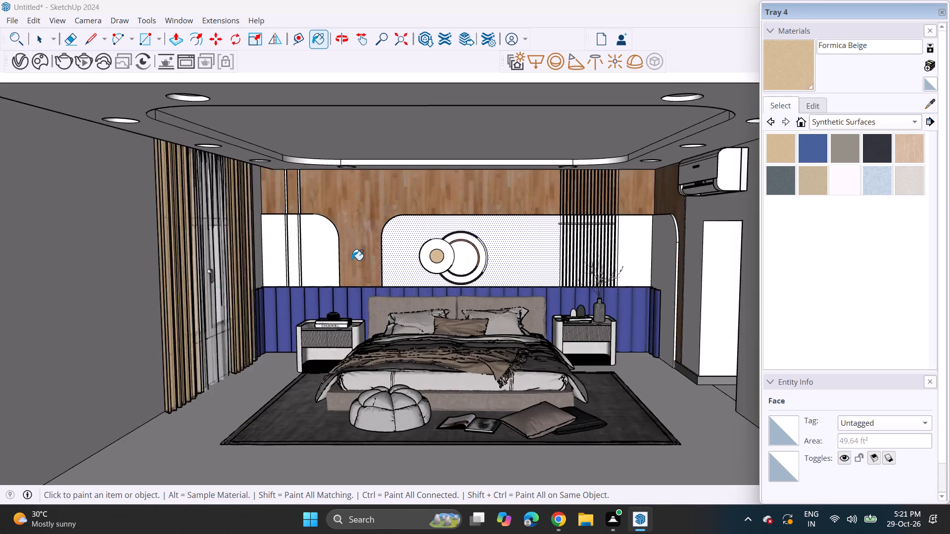
scroll(352, 260, up, 4)
middle_drag(353, 260, 374, 248)
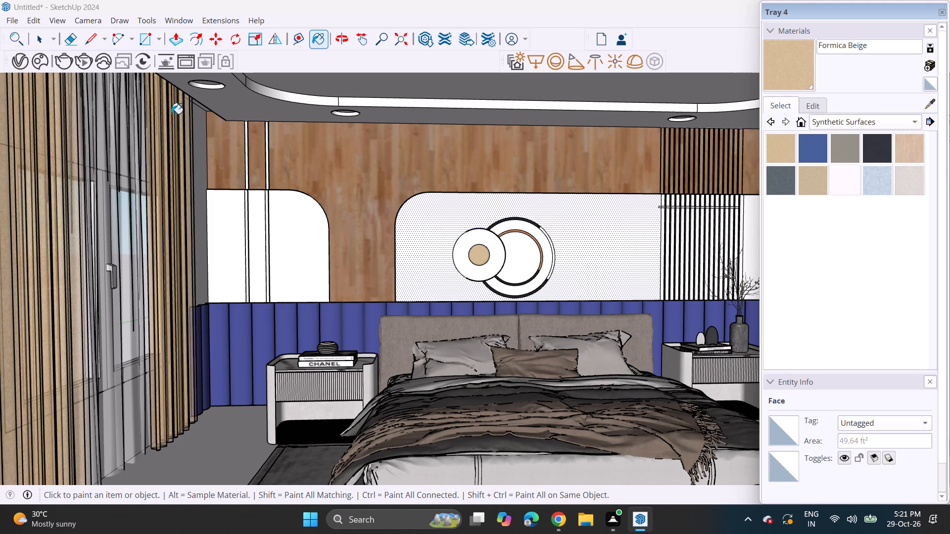
click(15, 21)
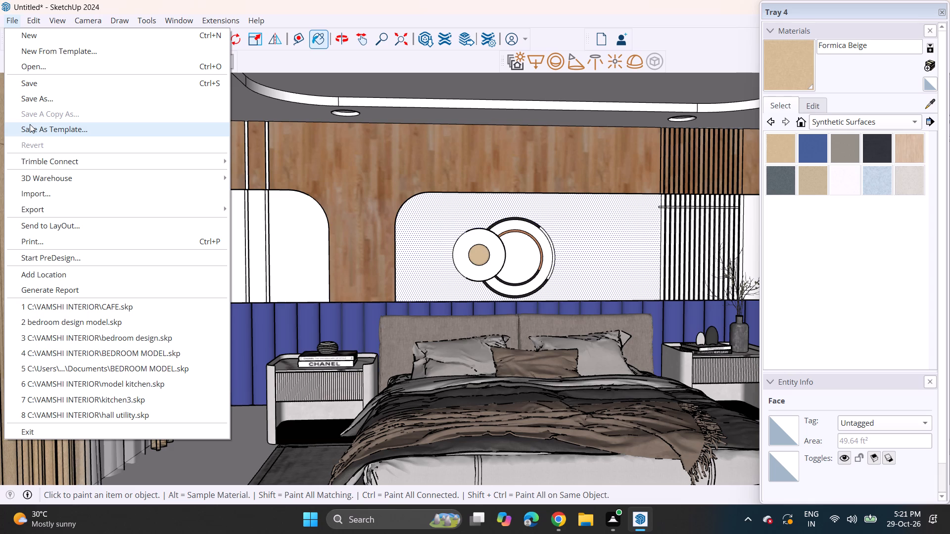
click(53, 198)
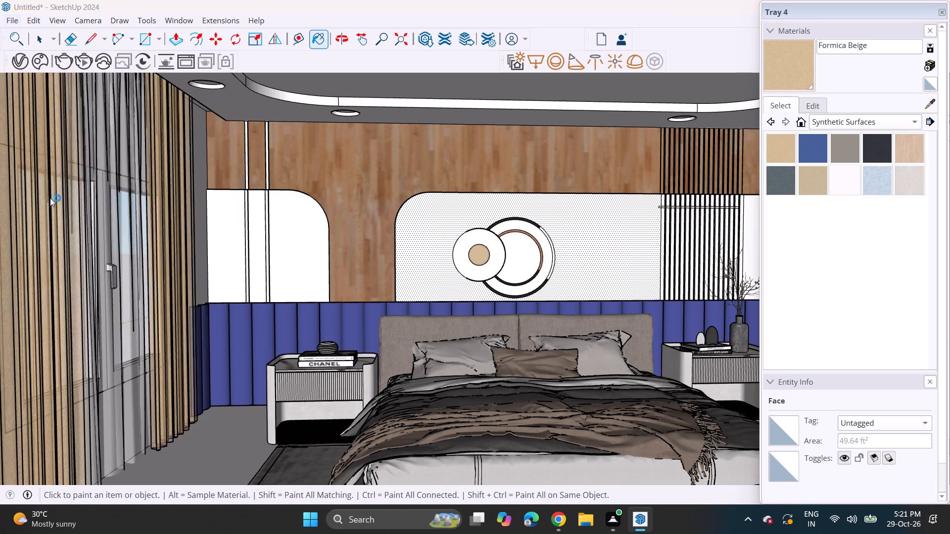
scroll(254, 198, down, 1)
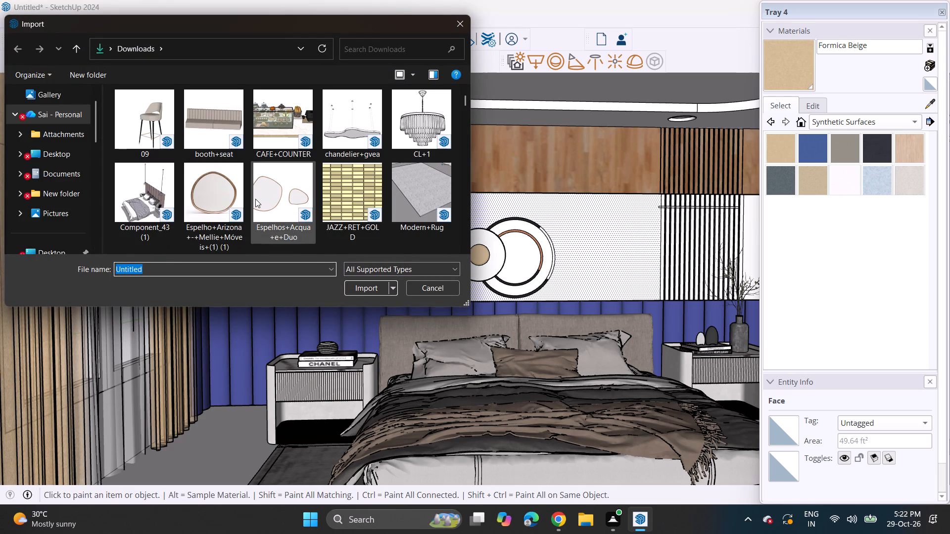
scroll(255, 199, down, 2)
click(291, 194)
click(370, 287)
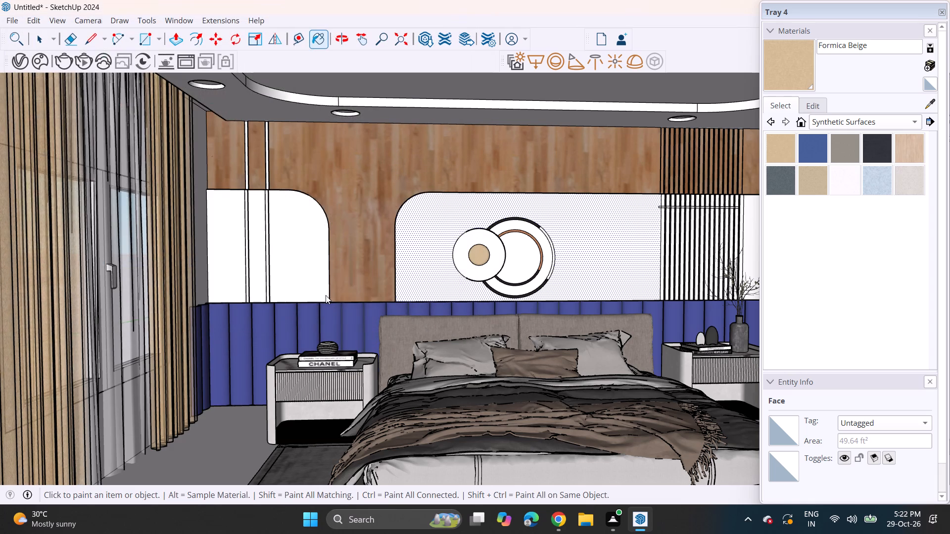
scroll(258, 359, down, 5)
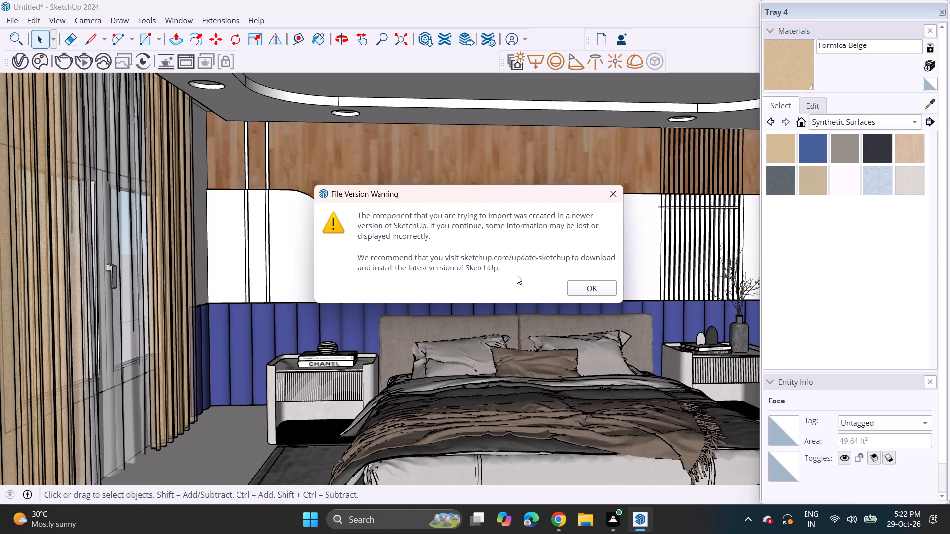
click(575, 296)
click(579, 286)
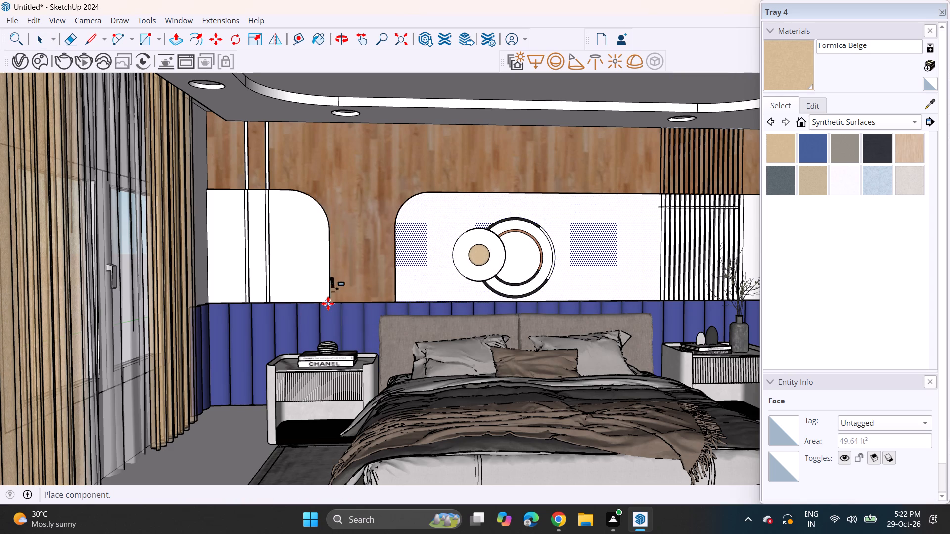
Place the imported faucet component in the empty space outside the bedroom, beside the wall with the door opening.
scroll(323, 305, down, 9)
scroll(321, 307, up, 2)
scroll(320, 307, down, 2)
ctrl+middle_drag(338, 306, 267, 324)
middle_drag(263, 324, 158, 367)
click(520, 425)
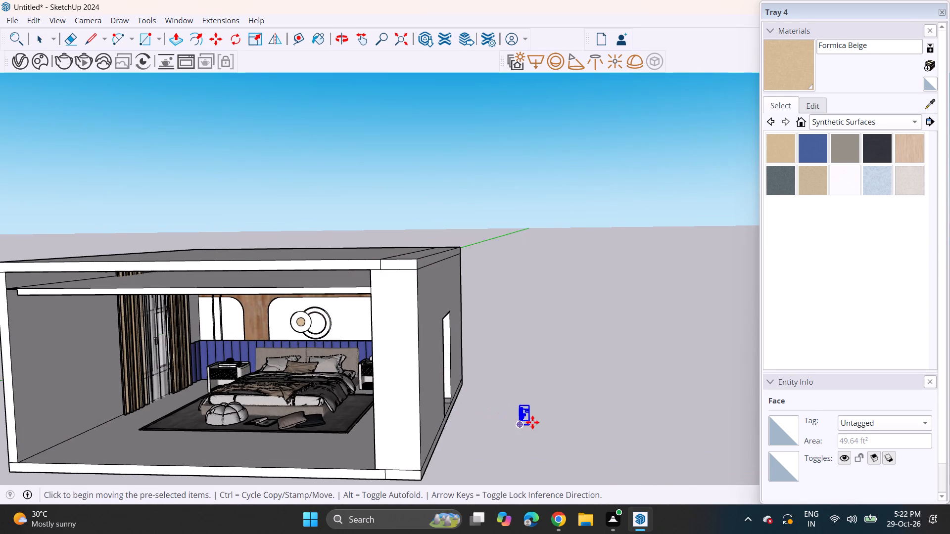
Sample the gold material Color D06 from the body of the imported faucet.
scroll(532, 422, up, 9)
scroll(510, 400, down, 1)
scroll(510, 400, up, 12)
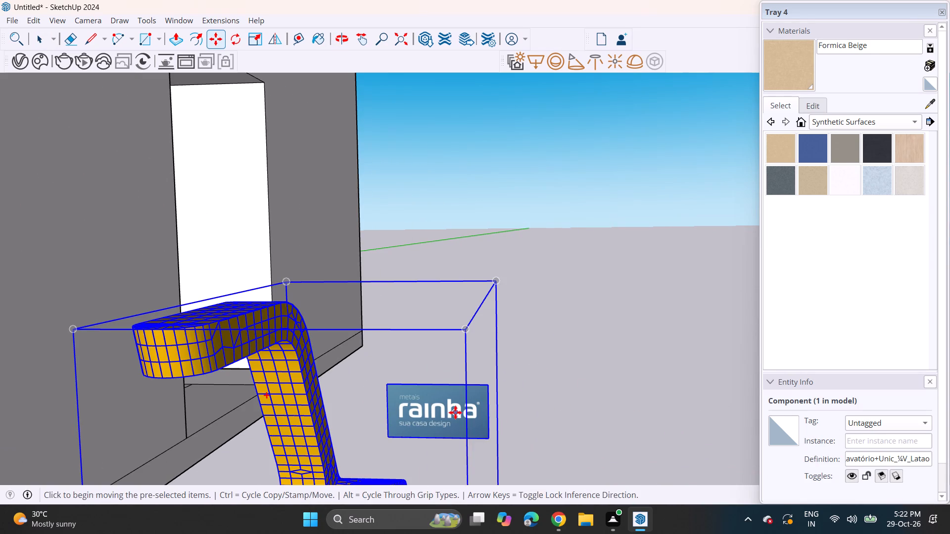
click(928, 102)
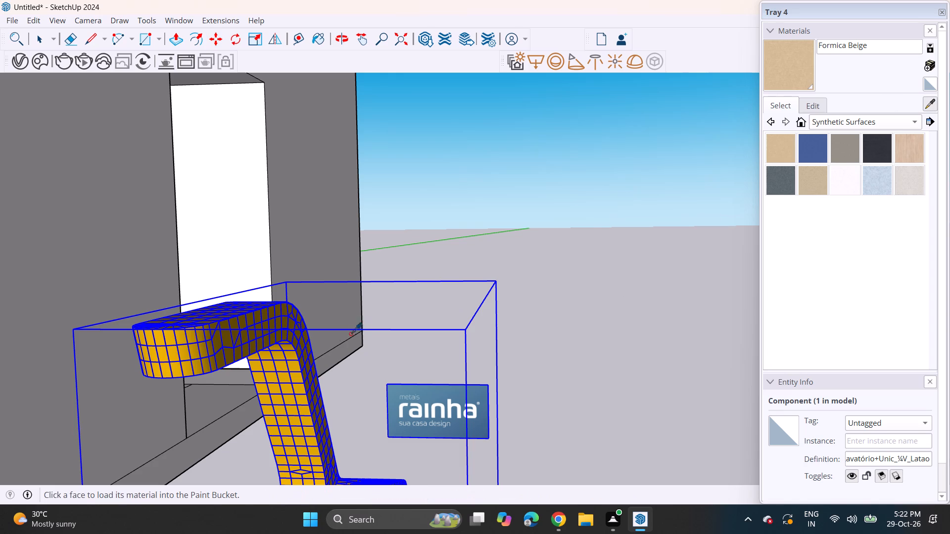
click(299, 374)
Paint both thin vertical wall strips near the curtain with gold Color D06, along the wood section and the white panel.
scroll(298, 372, down, 5)
scroll(269, 316, down, 4)
scroll(269, 316, up, 1)
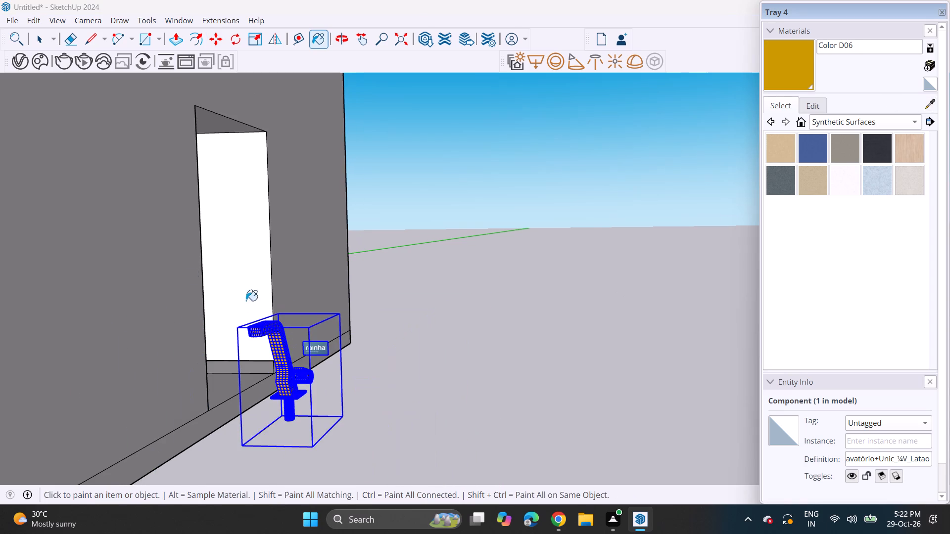
shift+middle_drag(180, 280, 779, 254)
shift+middle_drag(208, 193, 352, 289)
scroll(238, 265, up, 6)
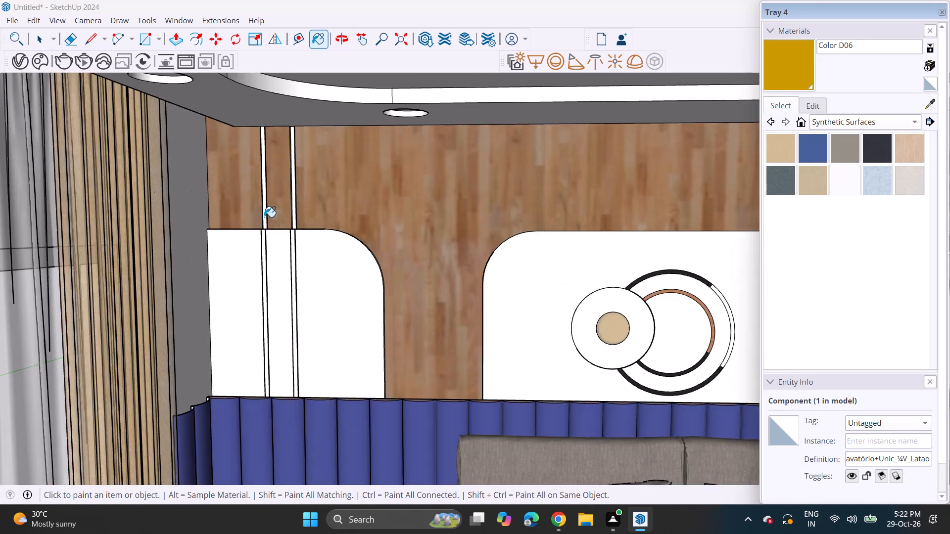
scroll(264, 217, up, 6)
click(265, 211)
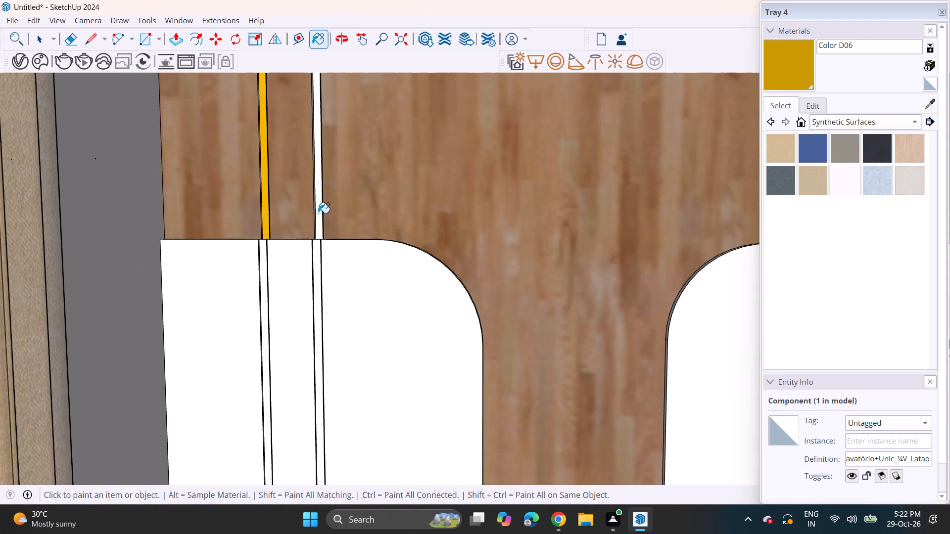
click(320, 214)
click(316, 280)
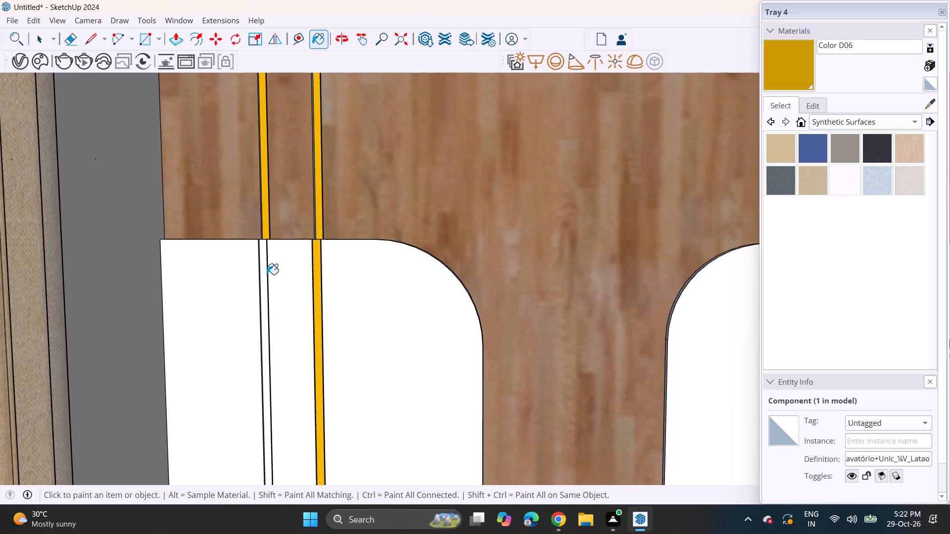
click(267, 274)
Examine the gold-painted strips and the overall bed wall from the full room view.
scroll(266, 281, down, 6)
scroll(272, 342, down, 5)
scroll(401, 355, up, 1)
shift+middle_drag(400, 356, 337, 283)
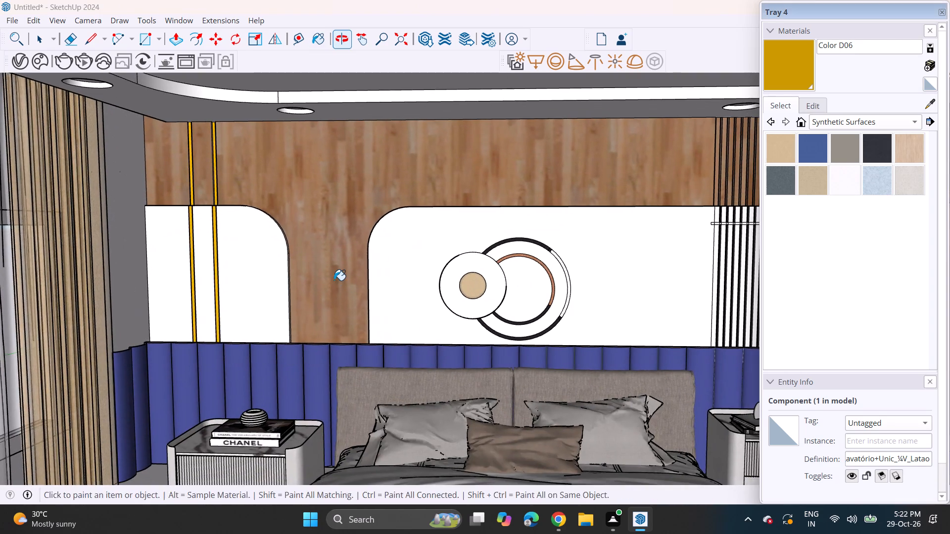
middle_drag(335, 280, 372, 276)
scroll(365, 277, down, 7)
middle_drag(435, 322, 404, 296)
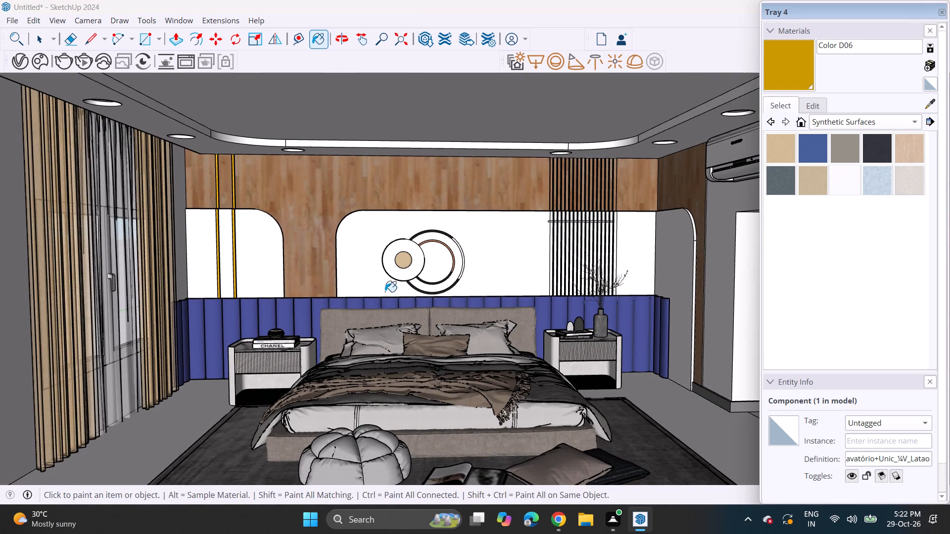
middle_drag(367, 279, 356, 269)
scroll(354, 273, down, 2)
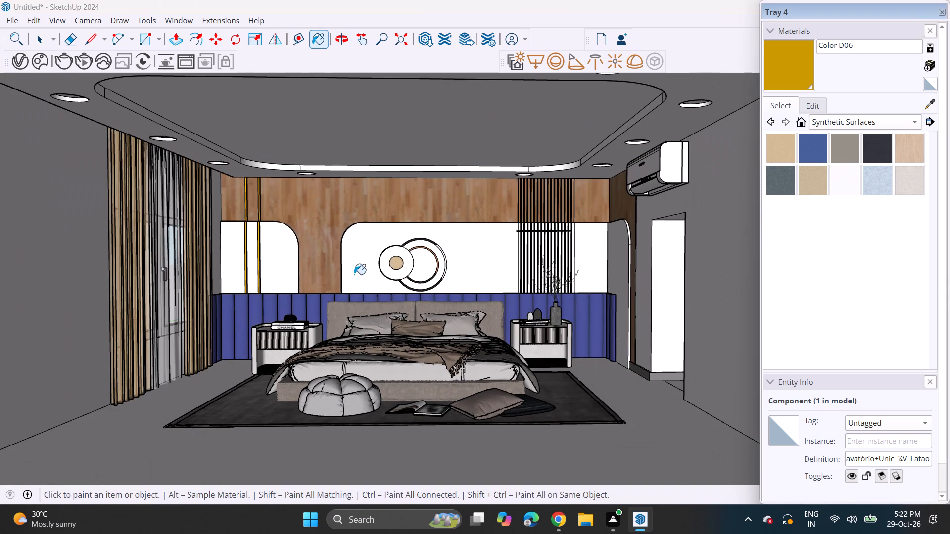
key(space)
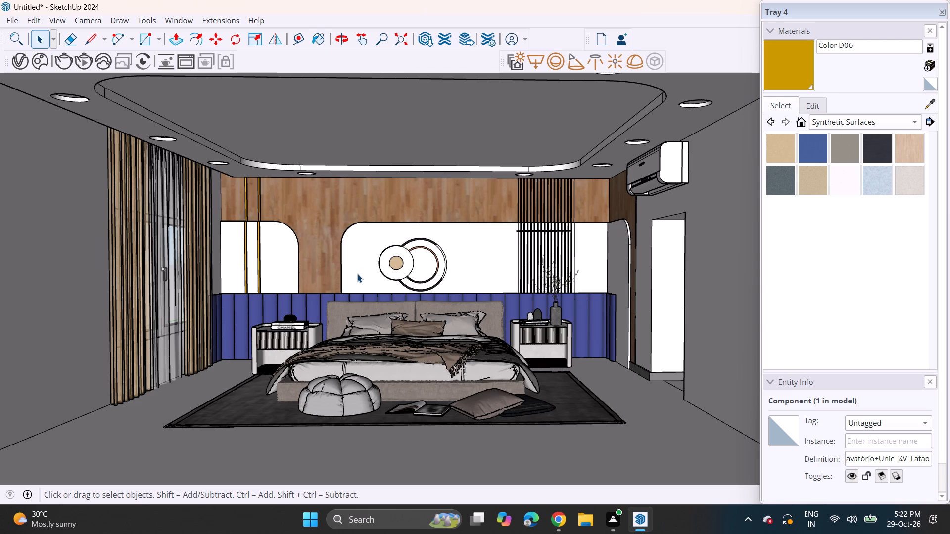
middle_drag(427, 126, 436, 108)
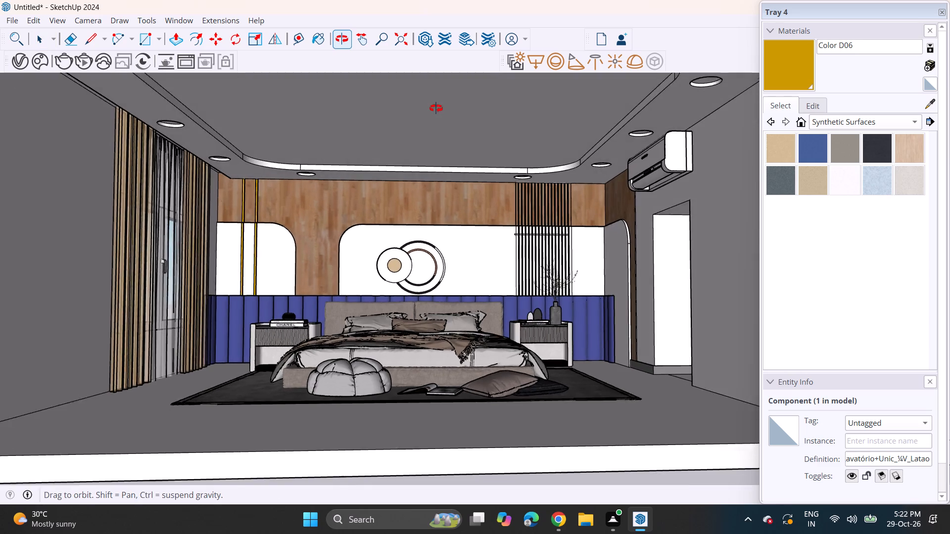
middle_drag(436, 108, 445, 113)
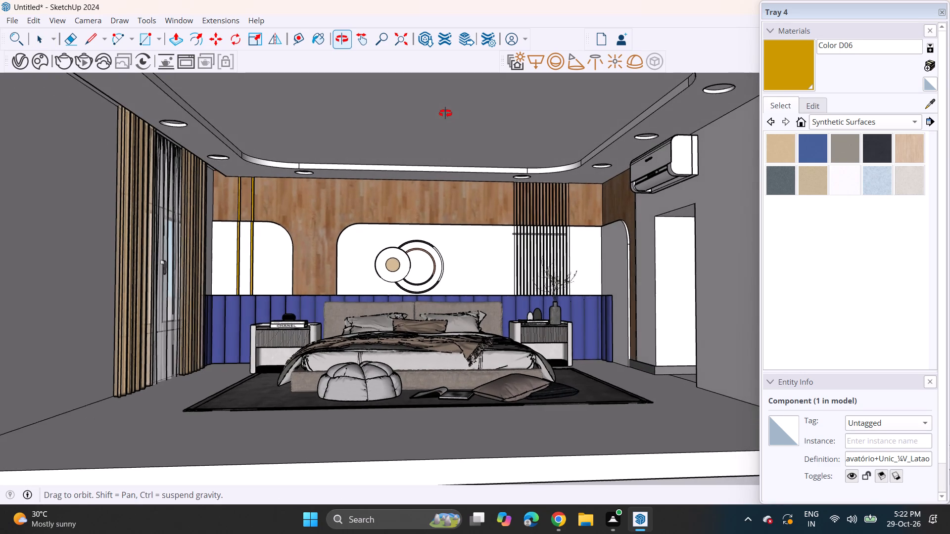
middle_drag(445, 113, 446, 121)
scroll(445, 121, down, 2)
Open the model import dialog and look through the Downloads folder, from today's files to the older ones, for another model to import.
click(8, 22)
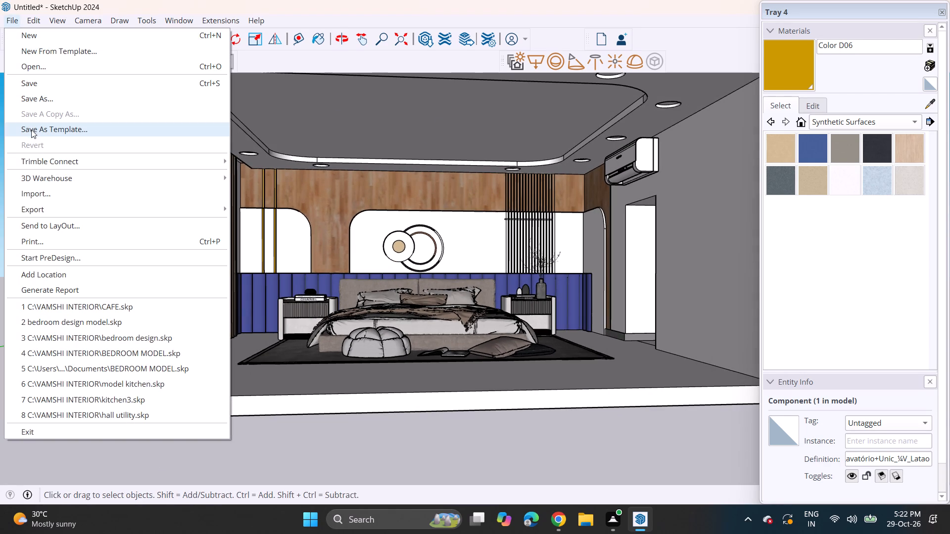
click(47, 192)
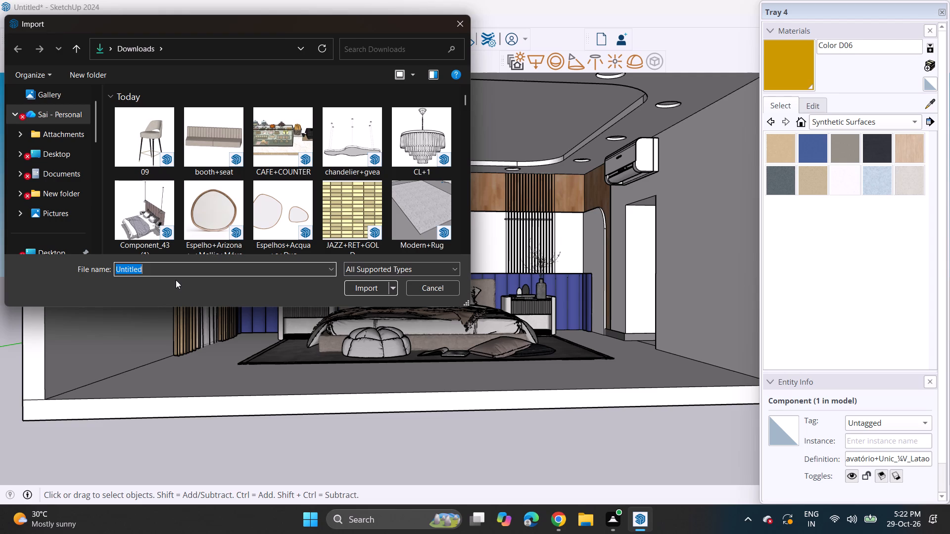
scroll(283, 248, down, 3)
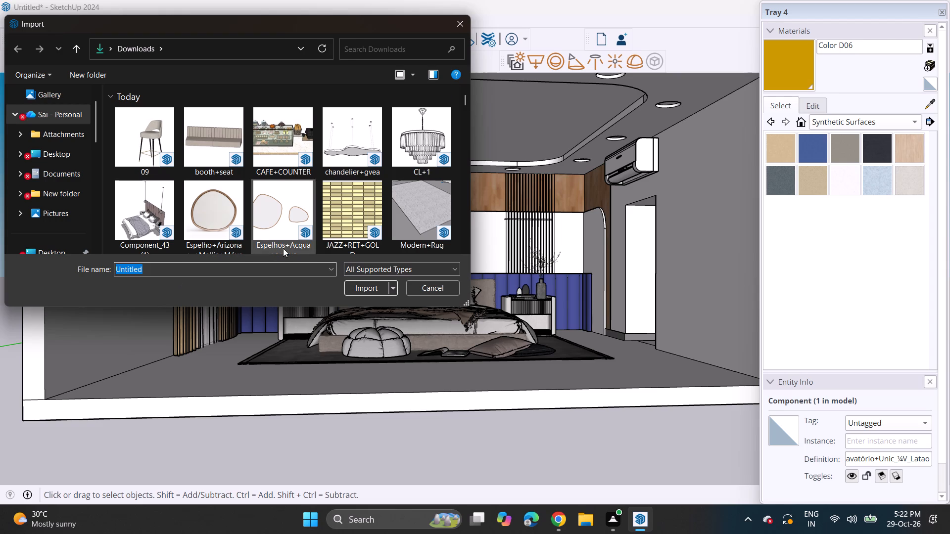
scroll(283, 248, down, 11)
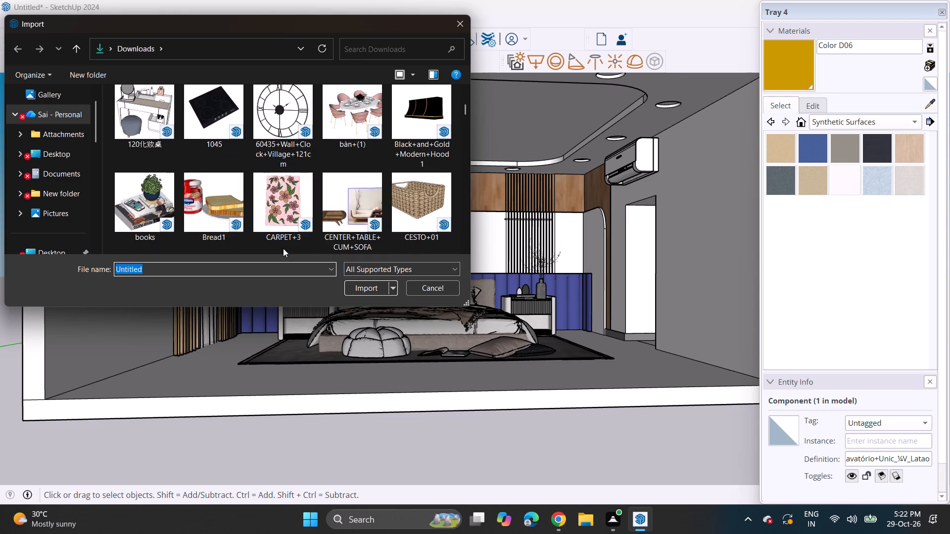
scroll(283, 248, down, 2)
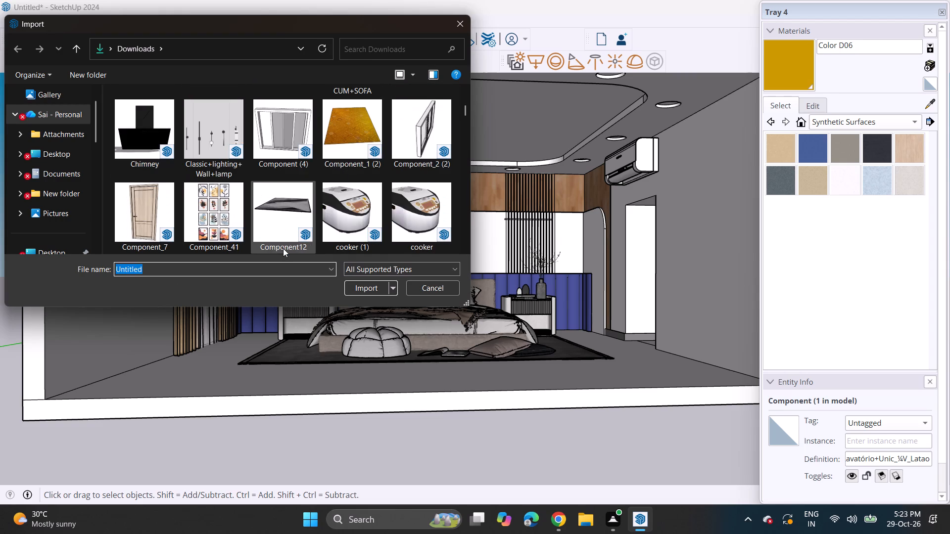
scroll(283, 248, down, 6)
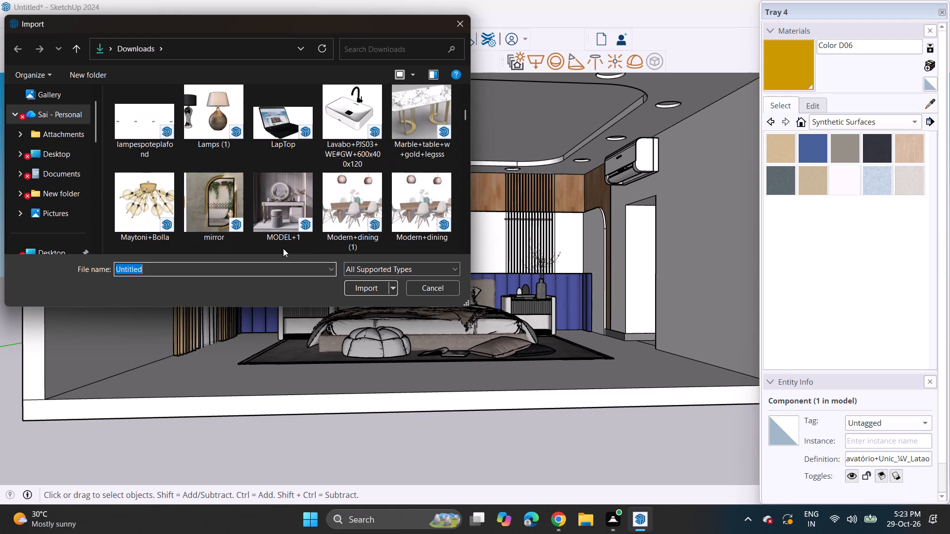
scroll(283, 248, down, 5)
scroll(283, 248, up, 1)
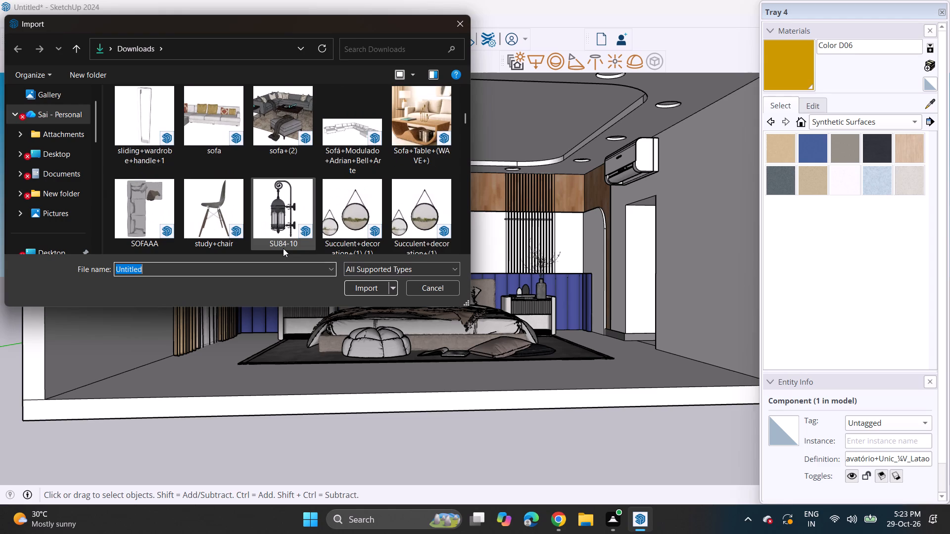
scroll(283, 248, down, 5)
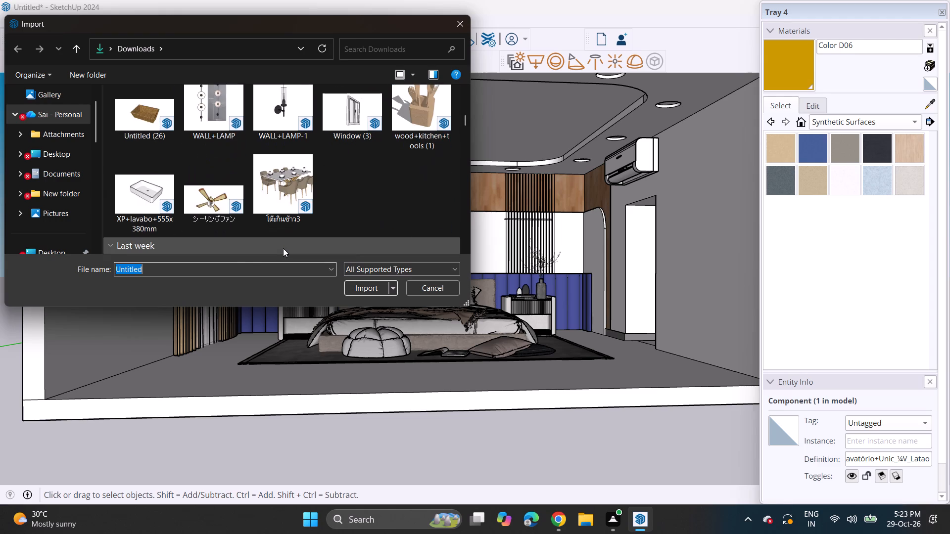
scroll(283, 248, down, 3)
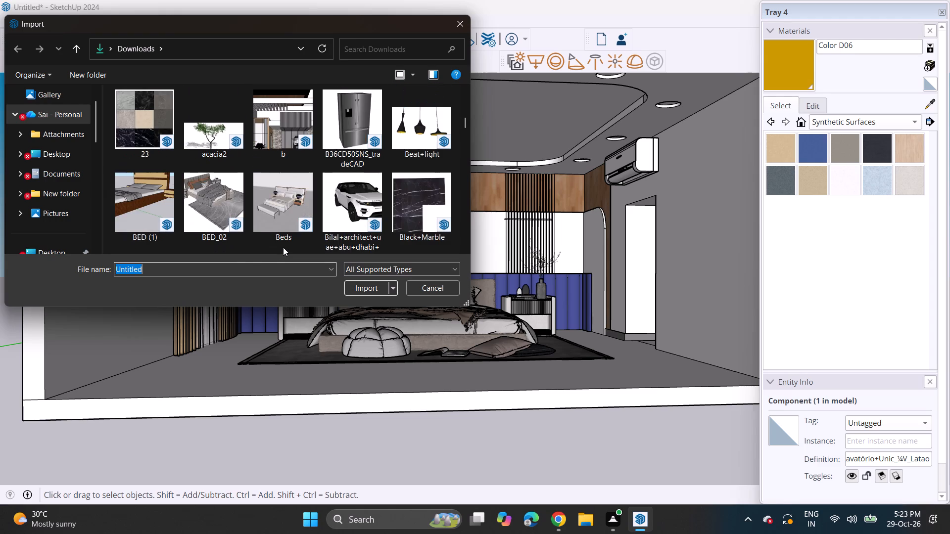
scroll(283, 247, down, 5)
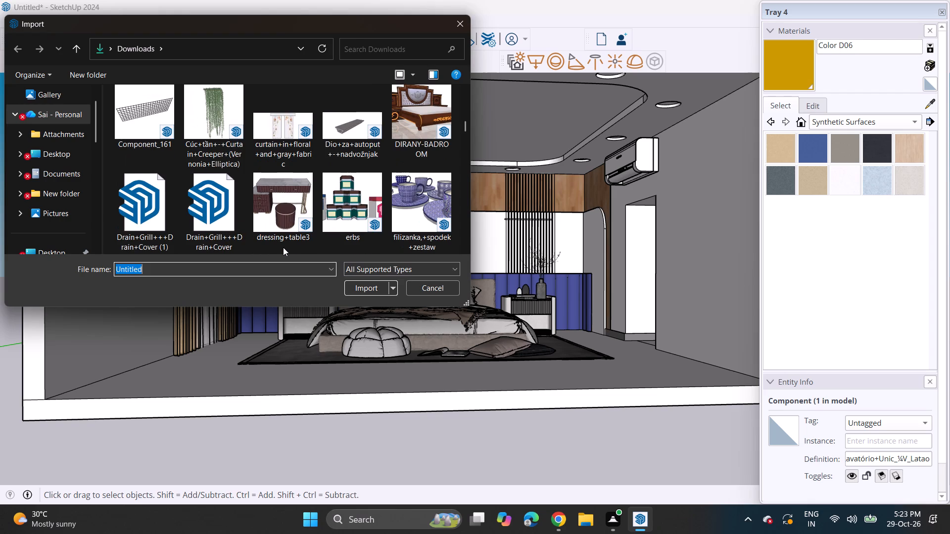
scroll(283, 247, down, 3)
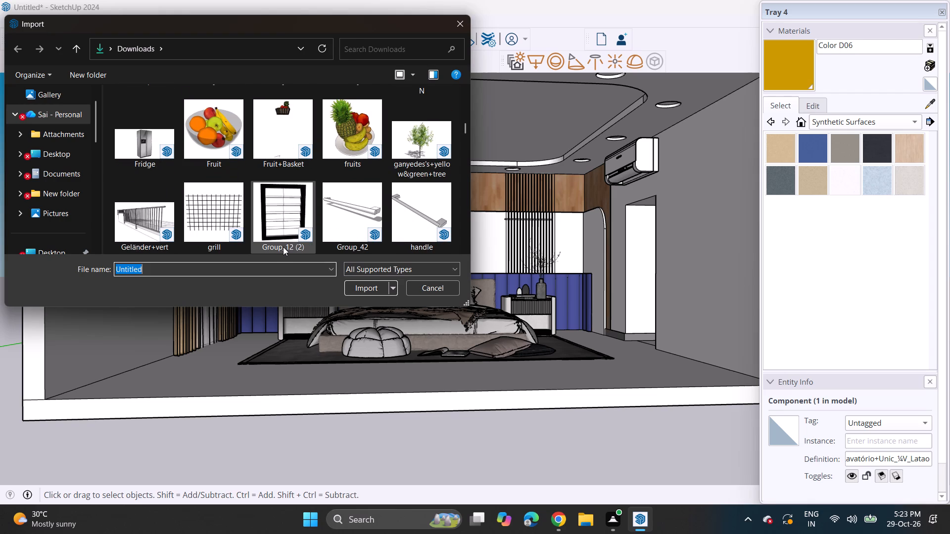
scroll(283, 247, down, 2)
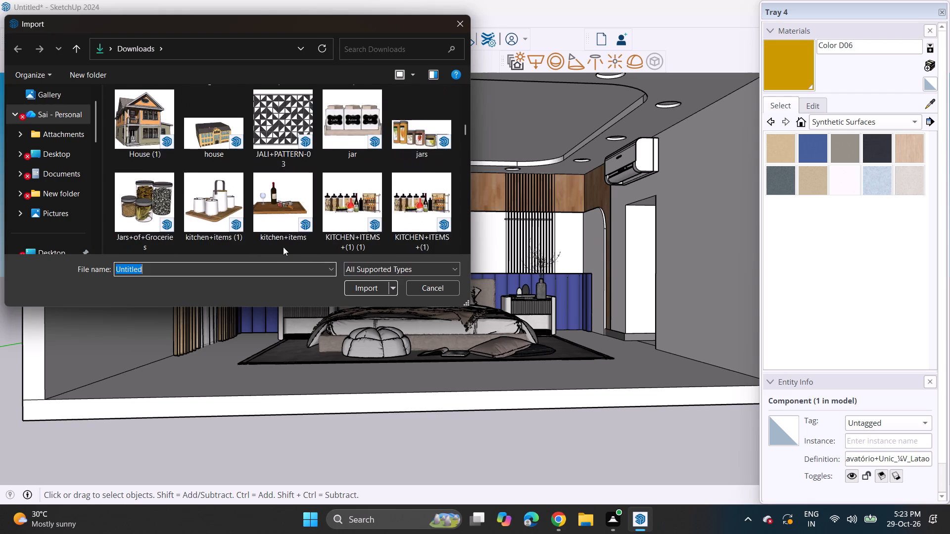
scroll(283, 247, down, 8)
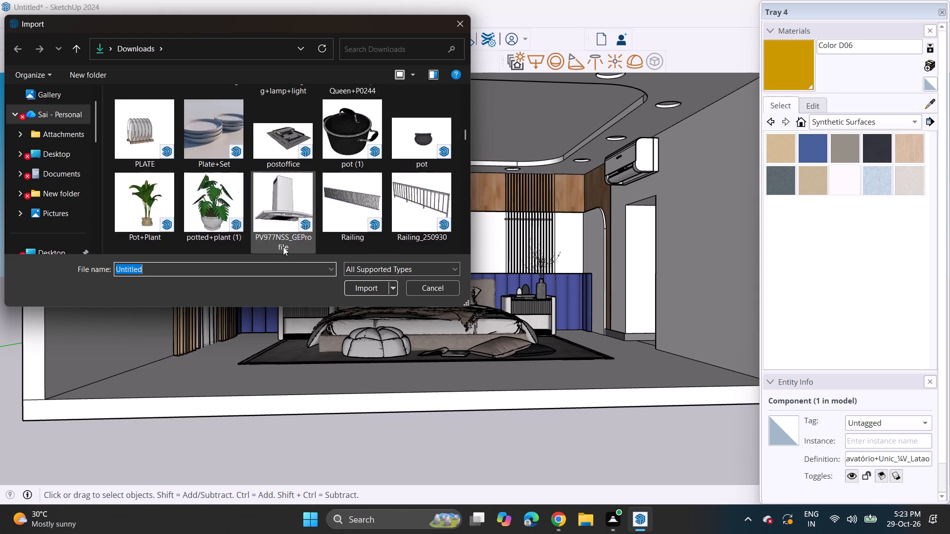
scroll(283, 247, down, 7)
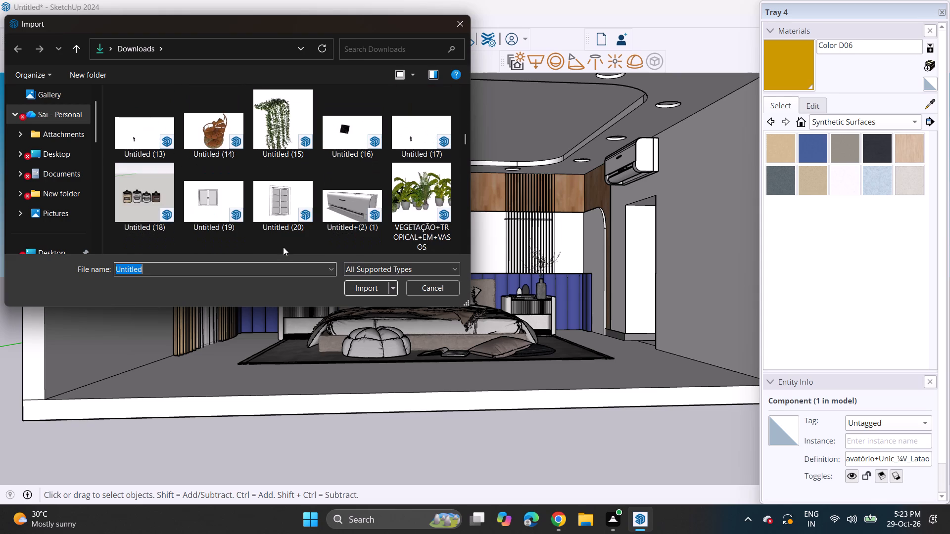
scroll(283, 247, down, 1)
scroll(283, 247, up, 1)
scroll(283, 247, down, 4)
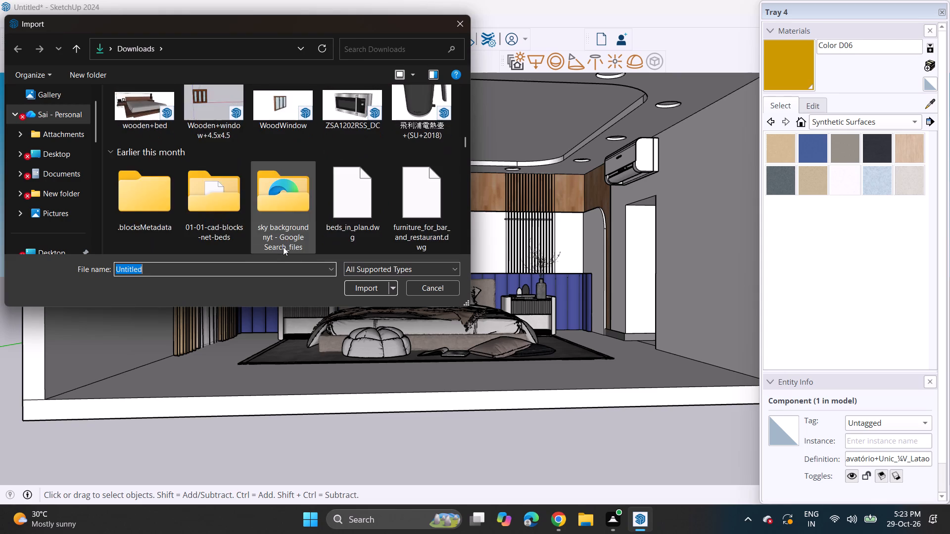
scroll(283, 247, down, 4)
scroll(283, 247, up, 5)
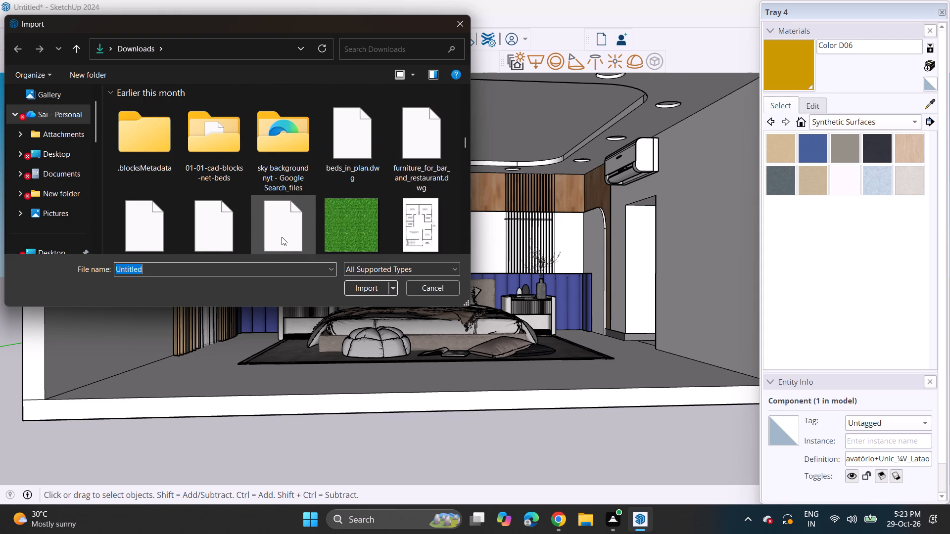
scroll(282, 237, up, 1)
scroll(282, 237, down, 1)
scroll(282, 237, up, 5)
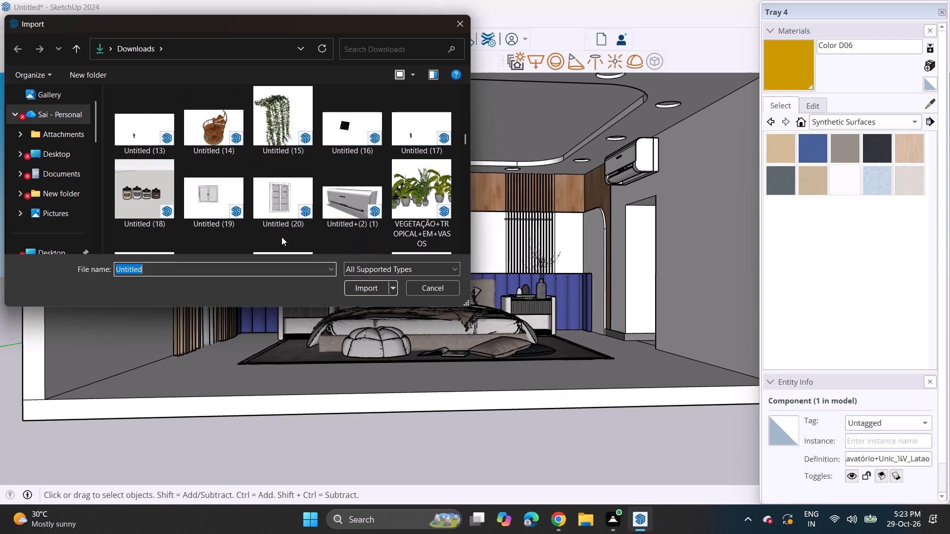
scroll(282, 237, up, 4)
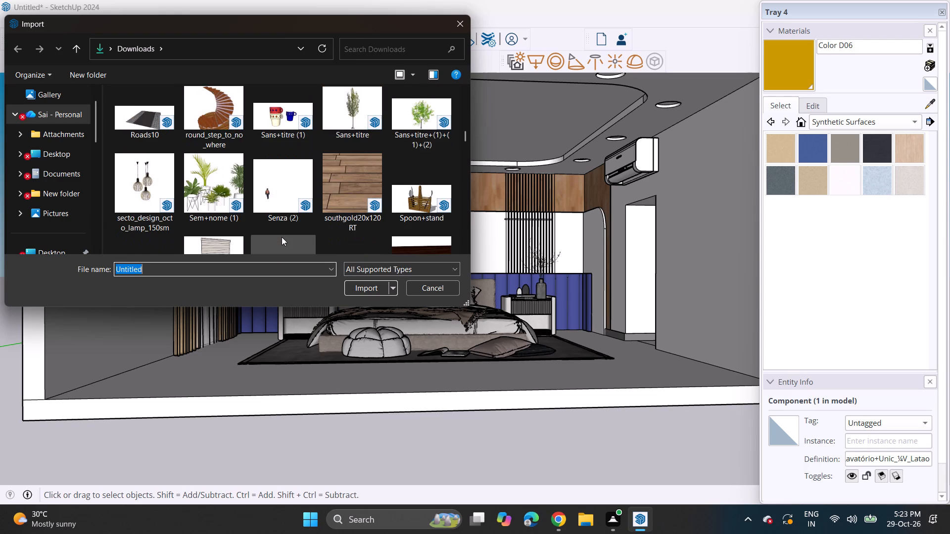
scroll(282, 237, up, 2)
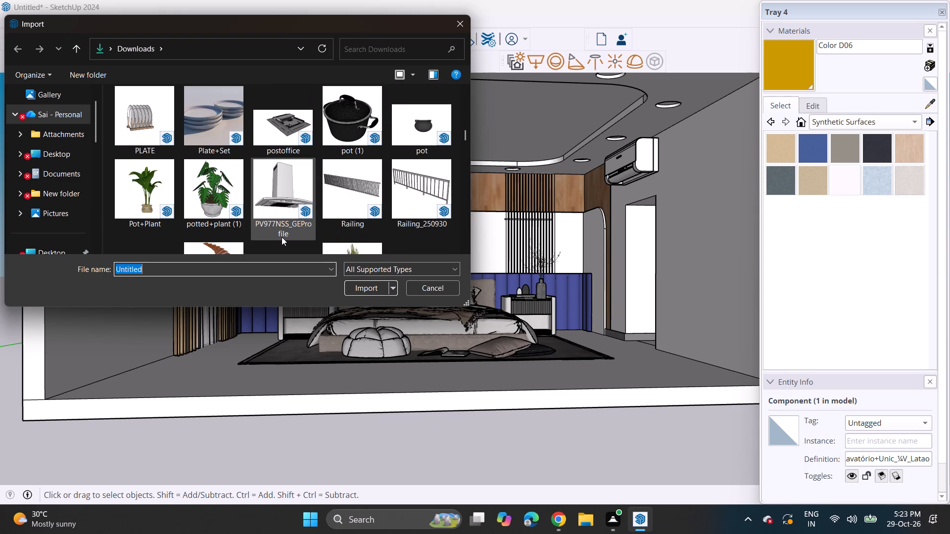
scroll(282, 237, up, 3)
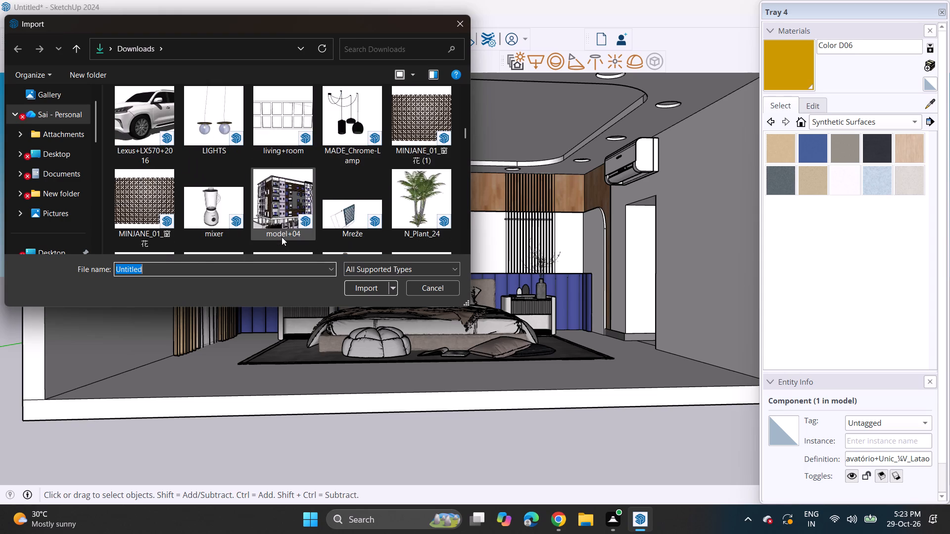
scroll(282, 237, up, 5)
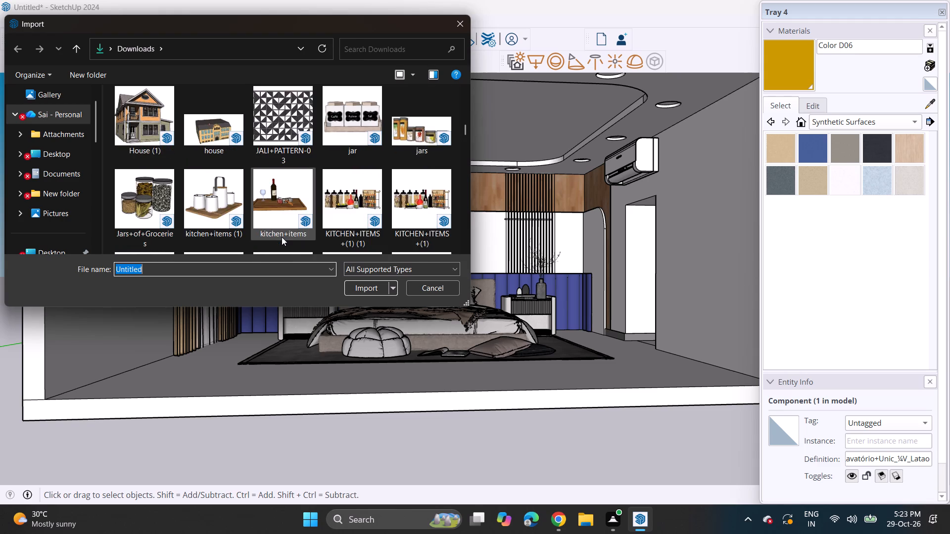
scroll(282, 237, up, 3)
scroll(282, 237, down, 1)
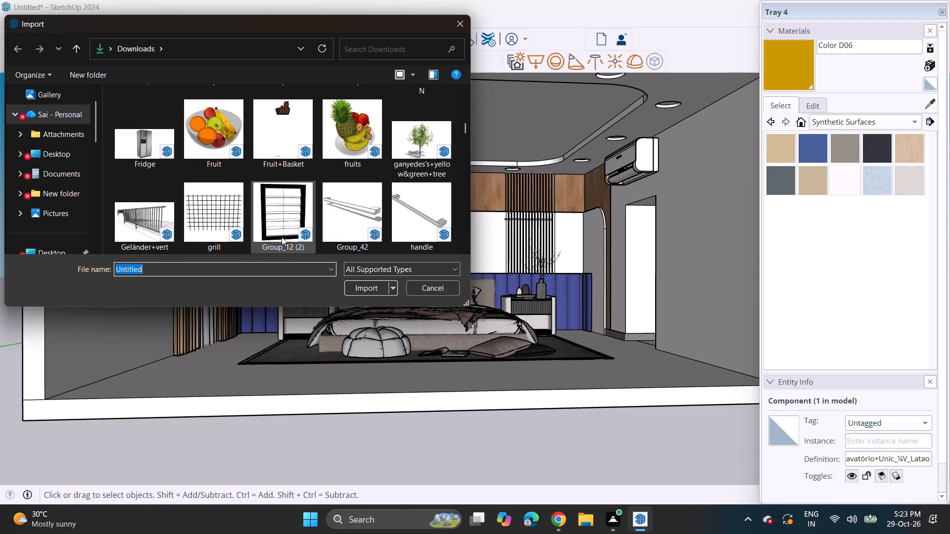
scroll(282, 237, up, 4)
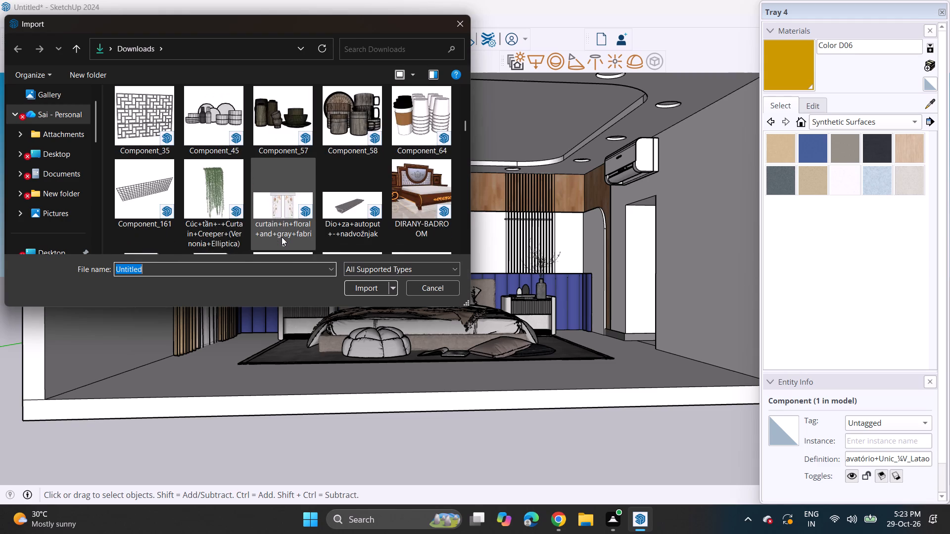
scroll(282, 237, up, 3)
scroll(282, 237, down, 1)
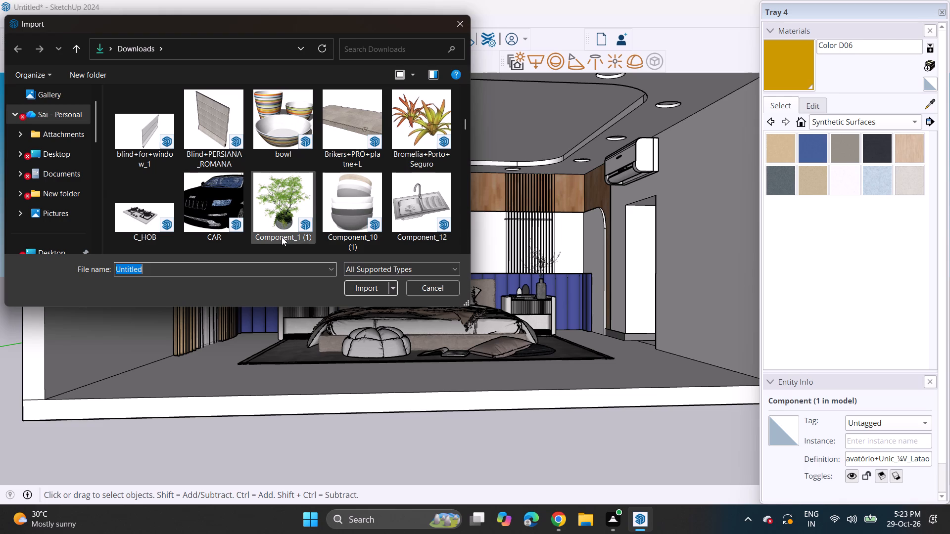
scroll(282, 237, up, 4)
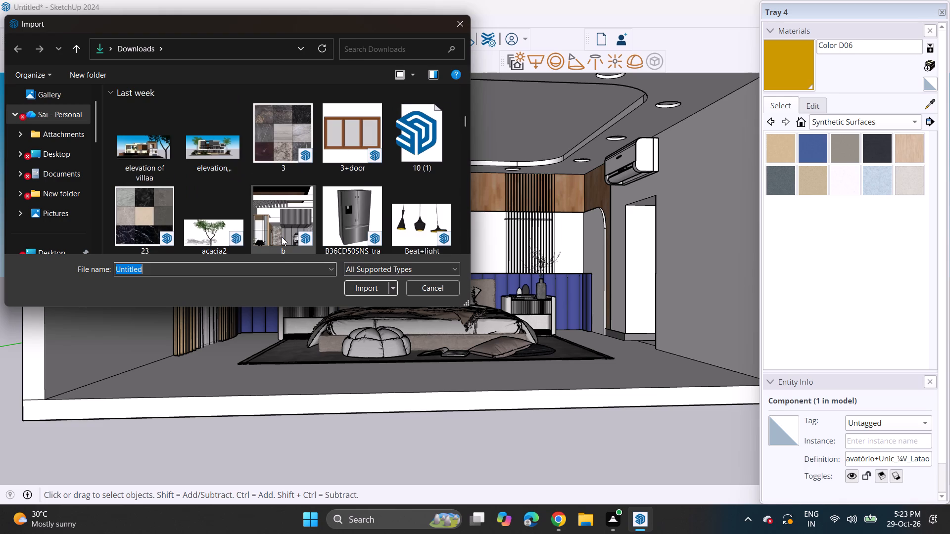
scroll(282, 237, up, 3)
scroll(282, 237, down, 2)
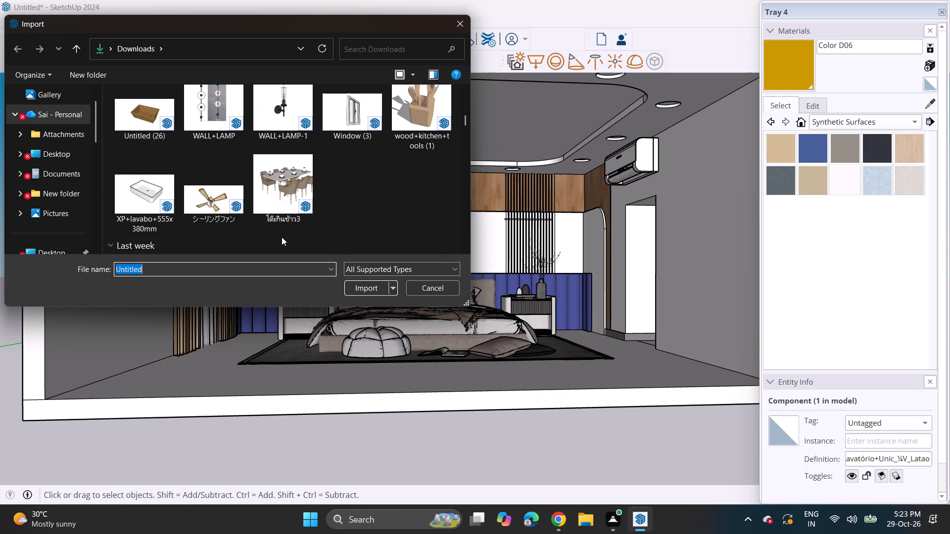
scroll(282, 237, down, 4)
scroll(282, 237, up, 1)
scroll(282, 237, down, 5)
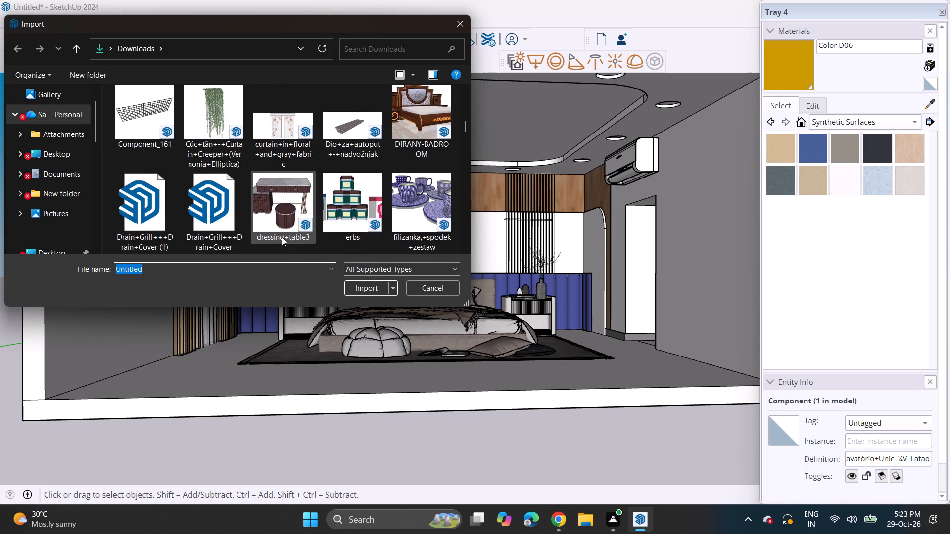
scroll(282, 237, down, 10)
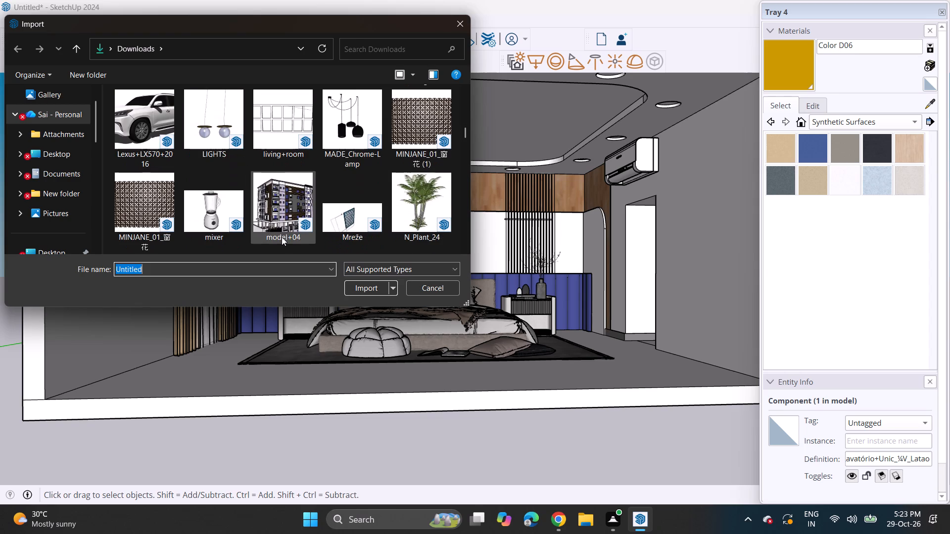
scroll(282, 237, down, 3)
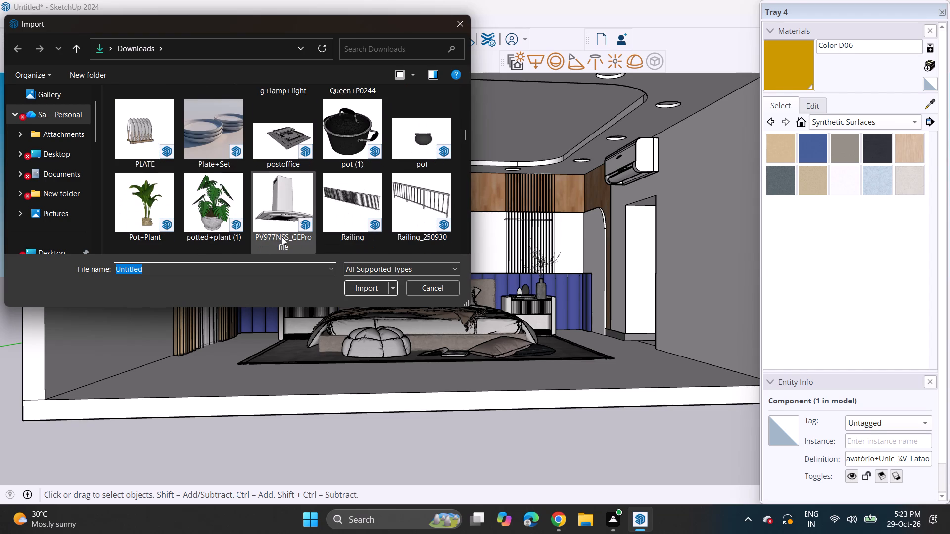
scroll(282, 237, down, 3)
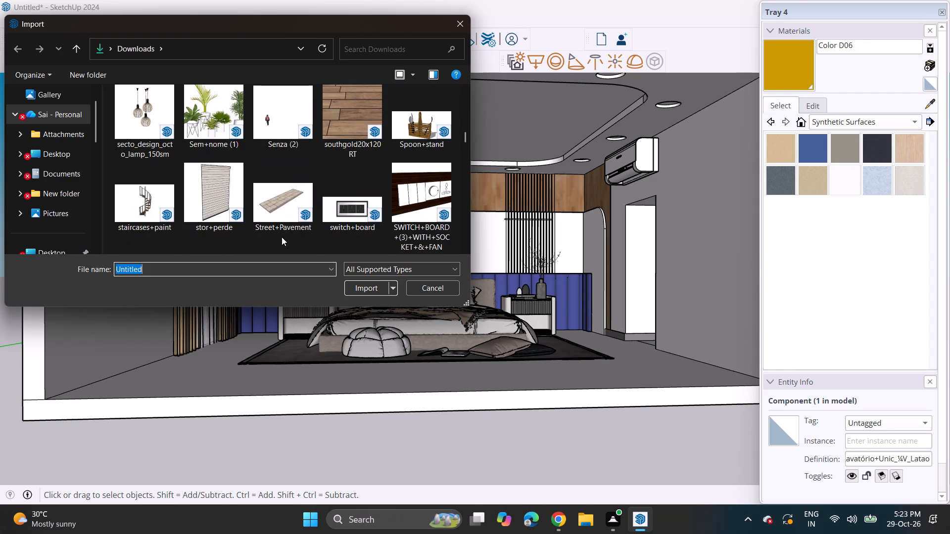
scroll(282, 237, down, 3)
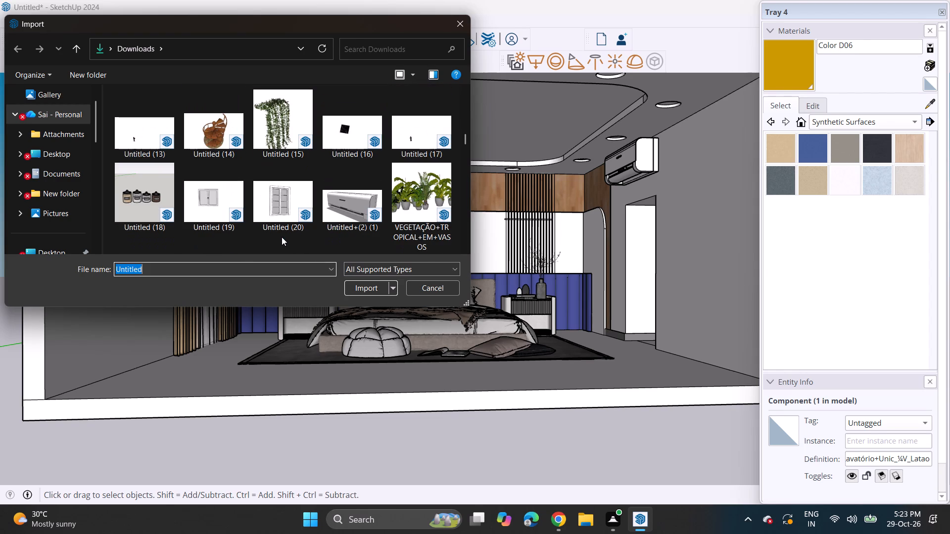
scroll(282, 237, down, 3)
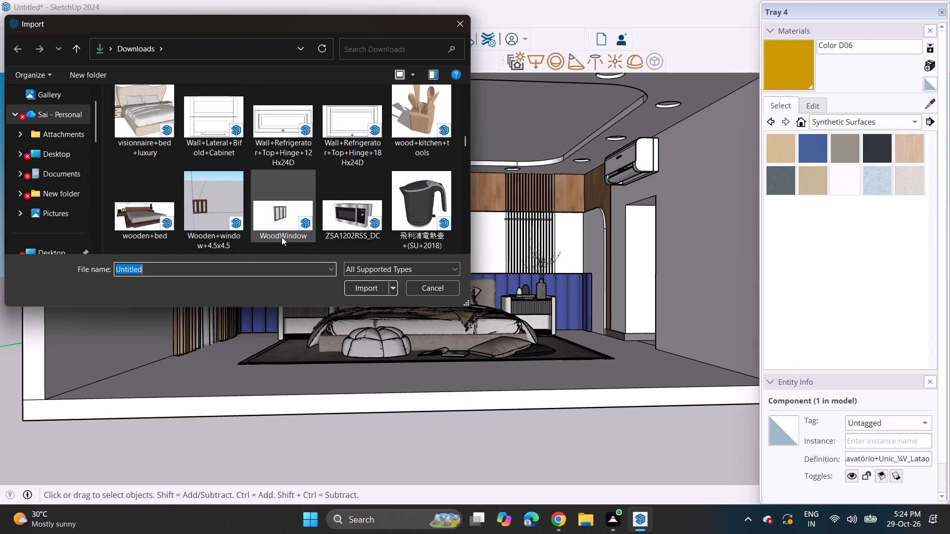
scroll(282, 237, up, 1)
scroll(282, 237, down, 3)
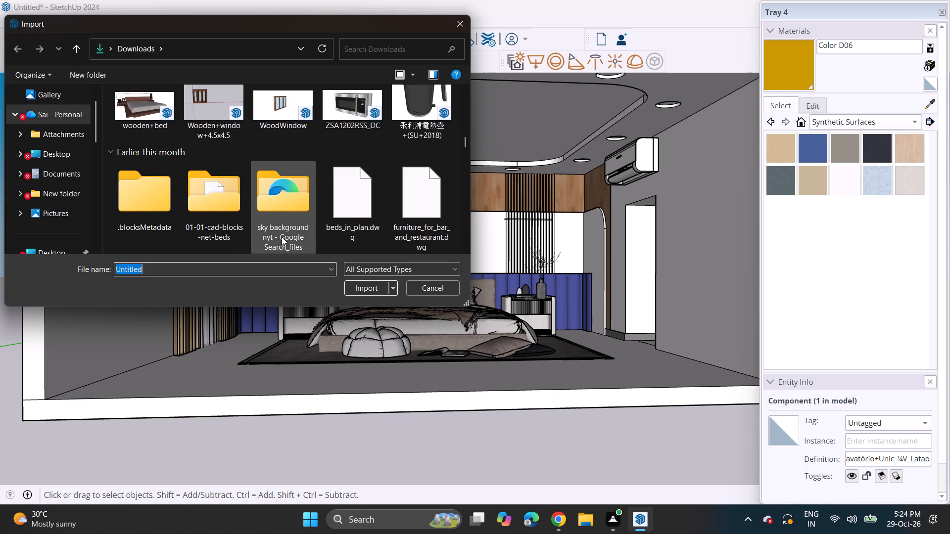
scroll(282, 237, down, 1)
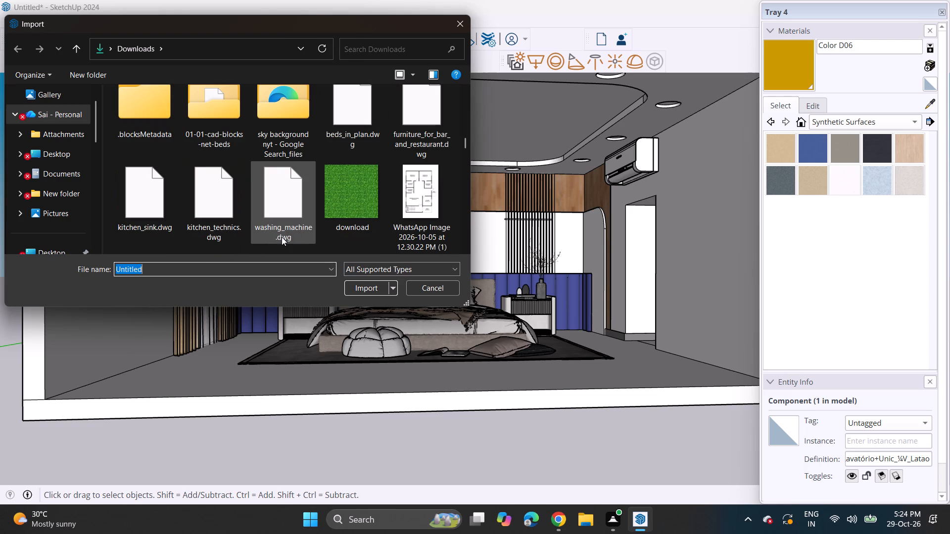
scroll(282, 237, down, 5)
scroll(282, 237, up, 1)
scroll(282, 237, down, 4)
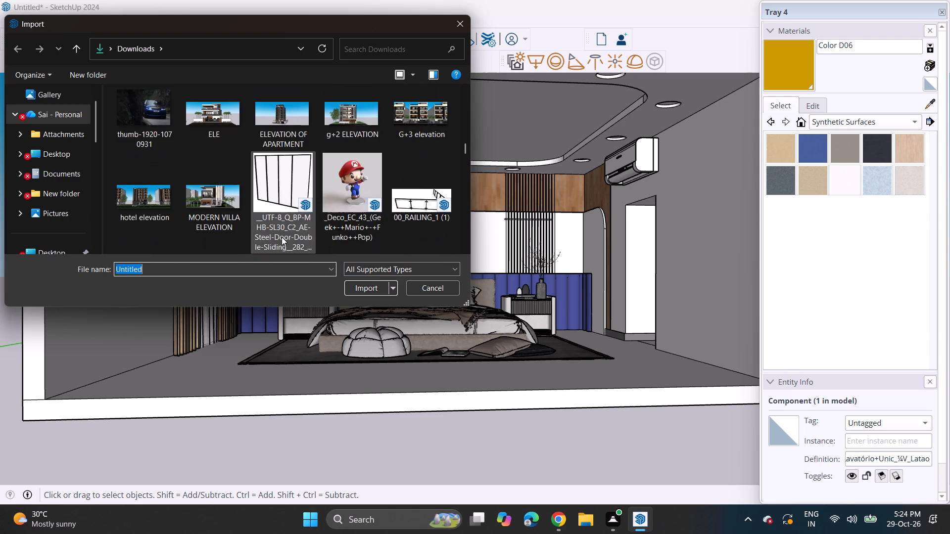
Import the ceiling fan model 031_FANZART_Zen from Downloads and place it in front of the bed wall.
scroll(282, 237, down, 5)
scroll(282, 237, up, 3)
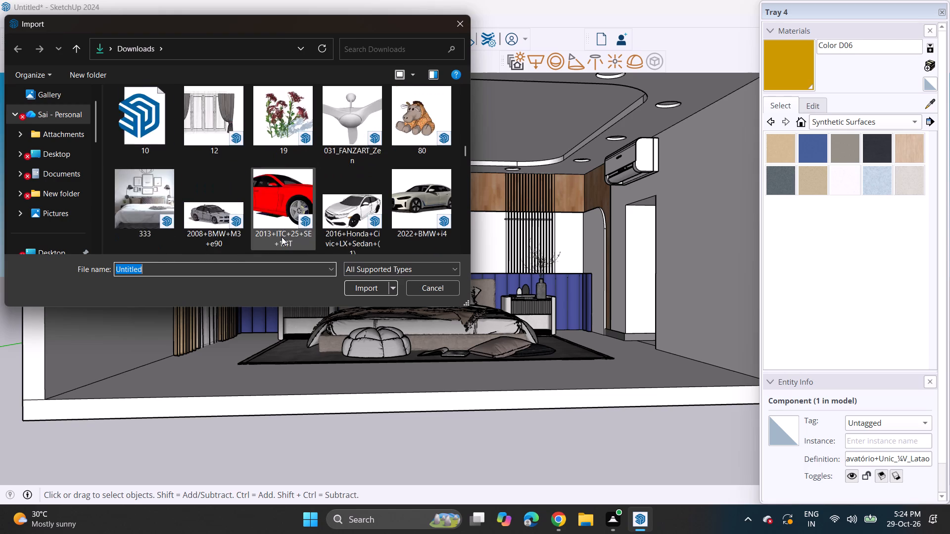
click(356, 202)
click(364, 286)
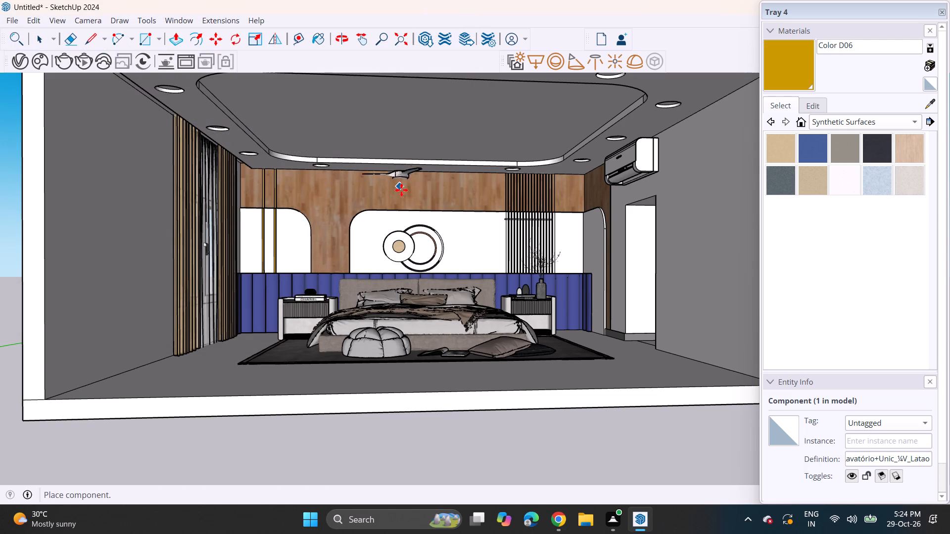
click(407, 219)
Move the ceiling fan up to the recessed false ceiling above the bed.
click(412, 188)
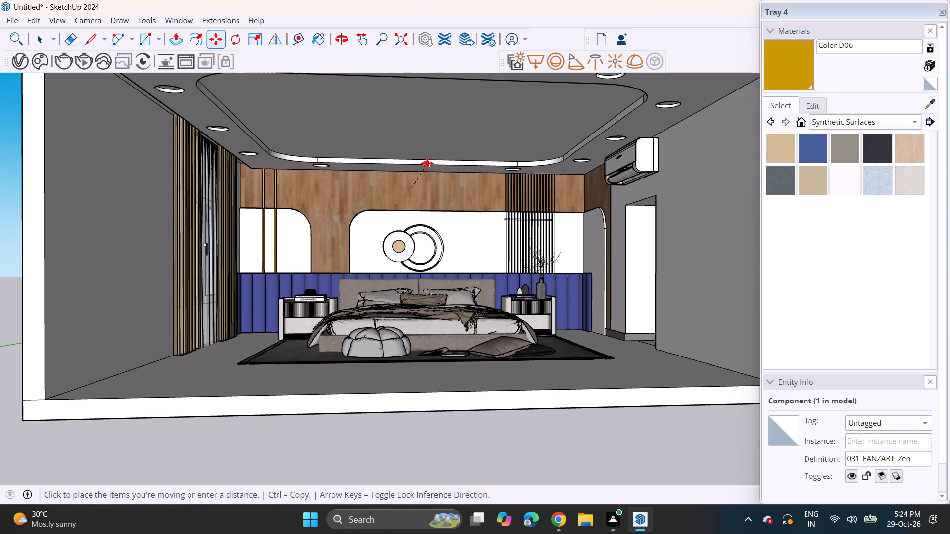
click(430, 185)
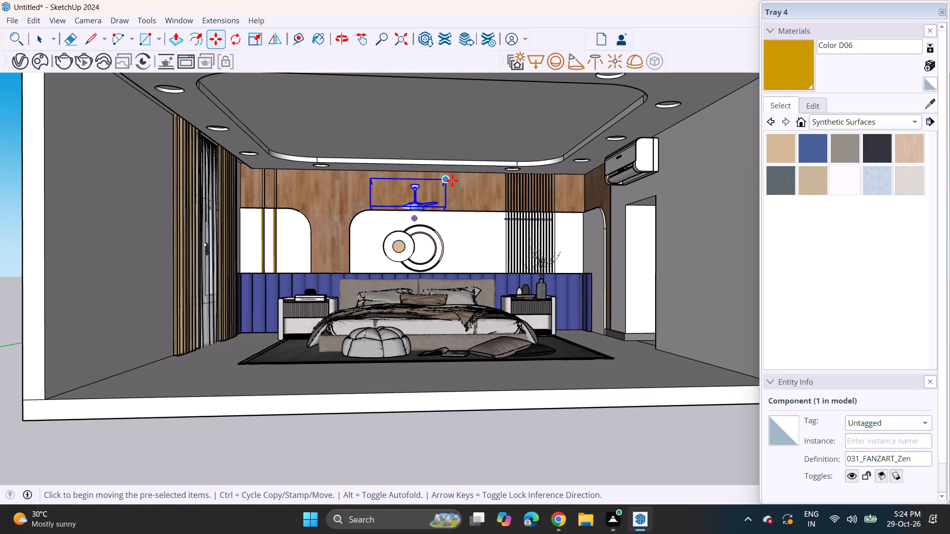
click(452, 180)
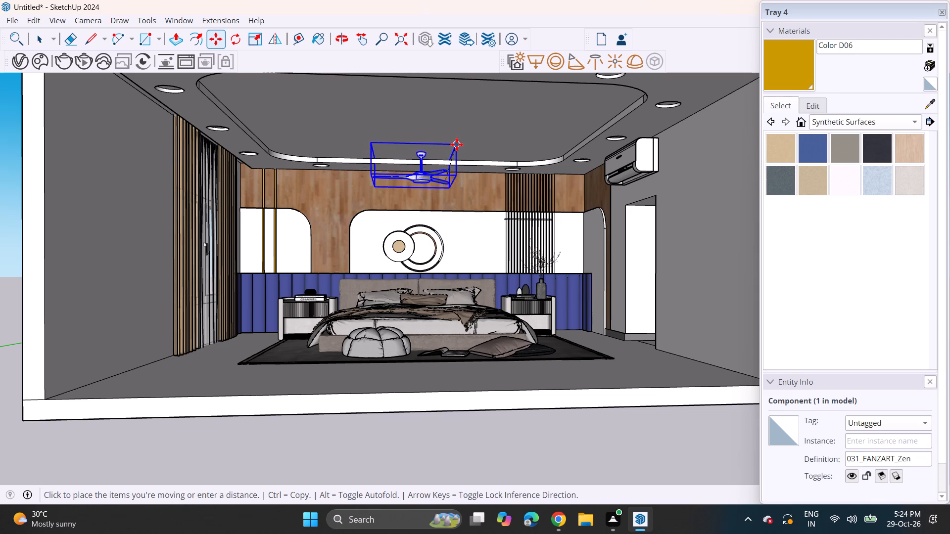
click(462, 142)
scroll(449, 171, down, 1)
middle_drag(449, 171, 440, 231)
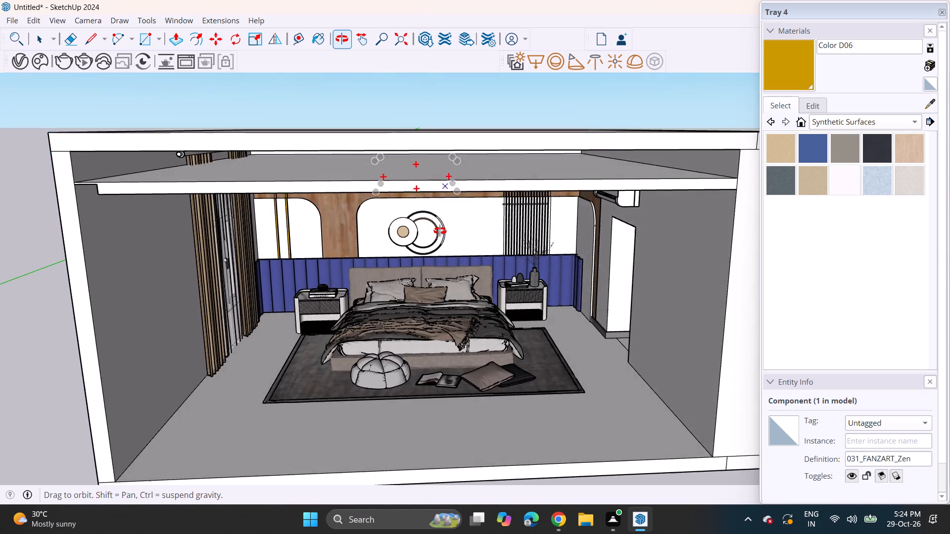
middle_drag(440, 231, 444, 174)
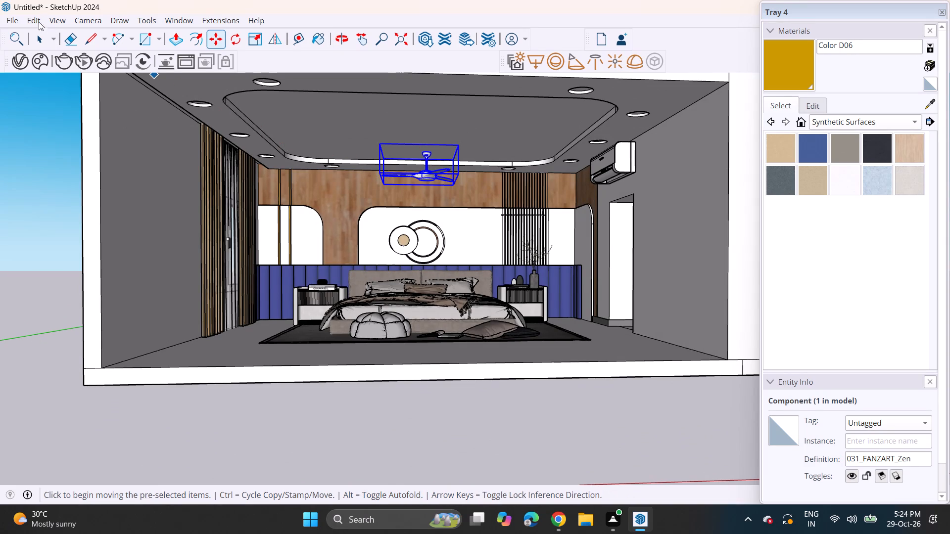
Find the elliptical+hanging+lamp model in Downloads, import it and place it in front of the bed wall.
click(12, 14)
click(49, 189)
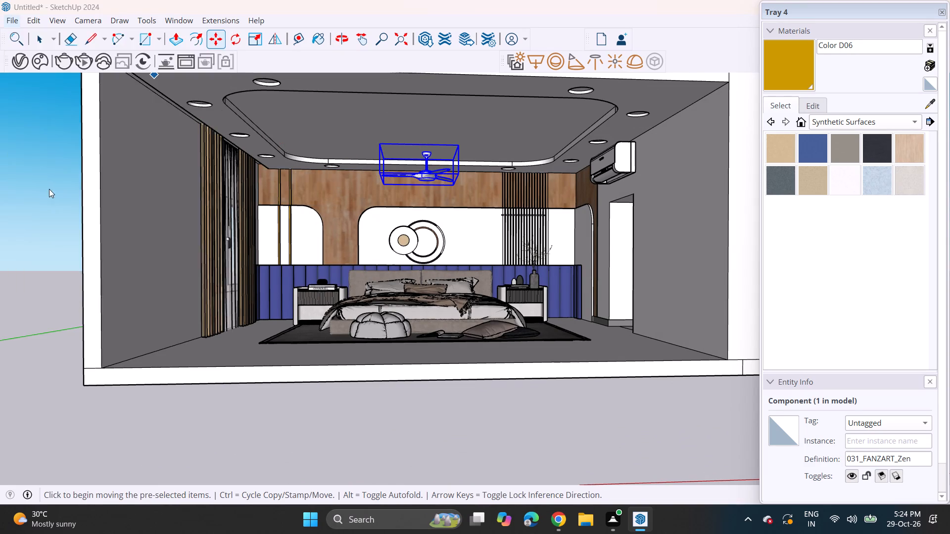
scroll(216, 146, down, 6)
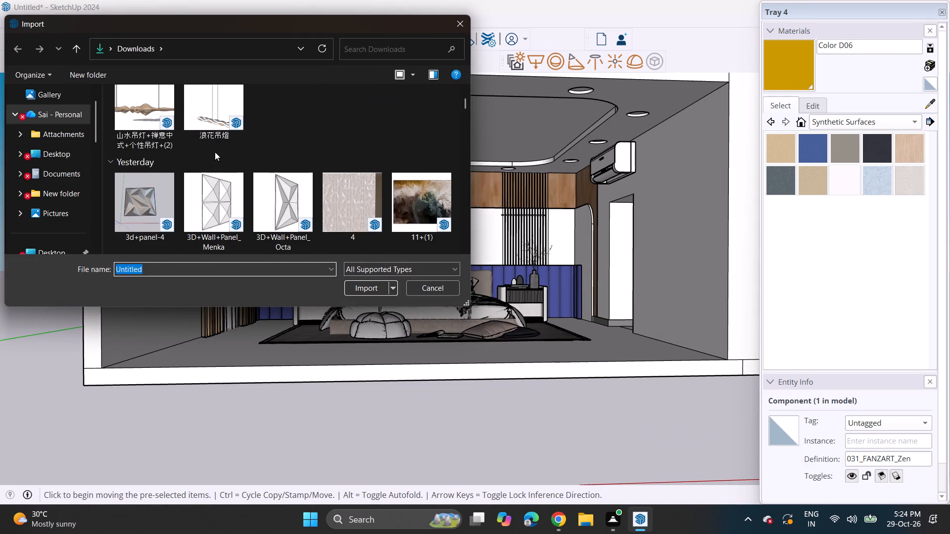
scroll(215, 152, up, 2)
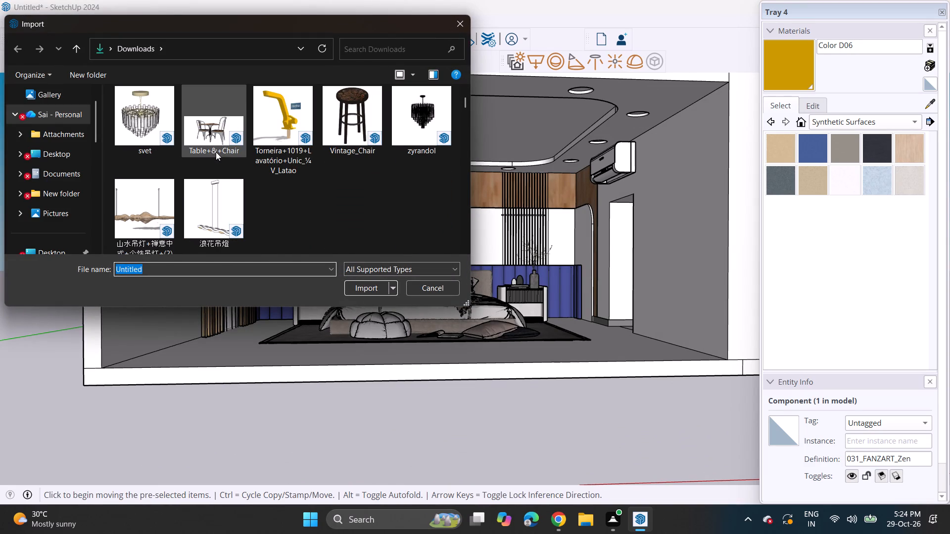
scroll(216, 152, down, 3)
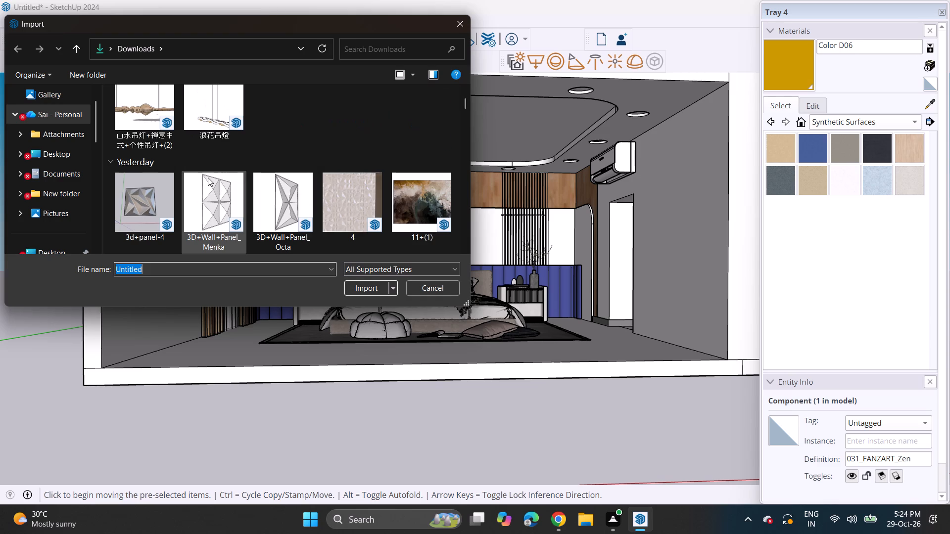
scroll(208, 178, down, 3)
scroll(201, 190, up, 2)
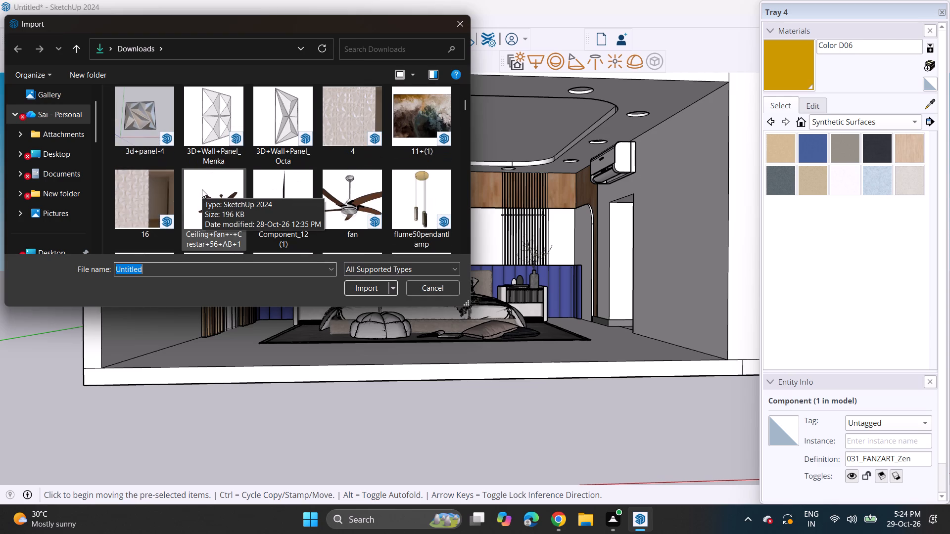
scroll(202, 189, down, 2)
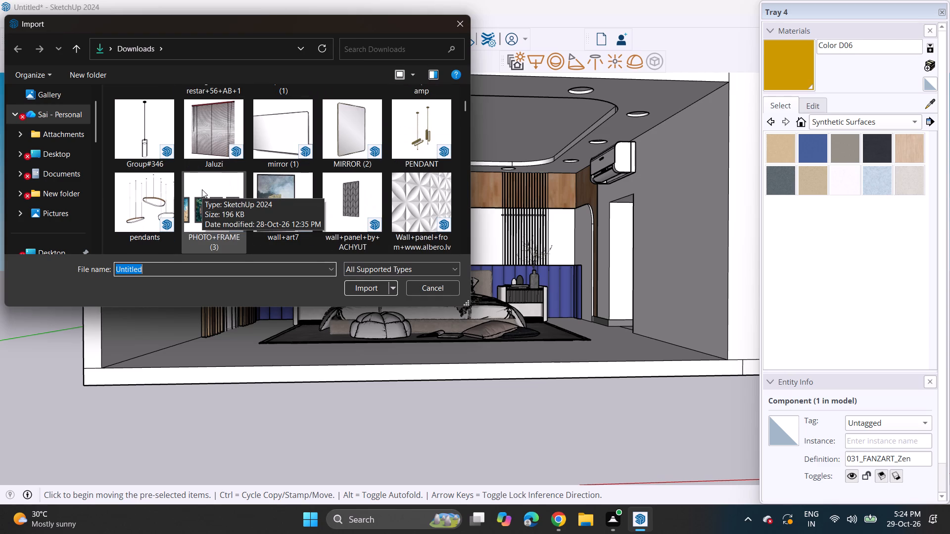
scroll(202, 189, down, 3)
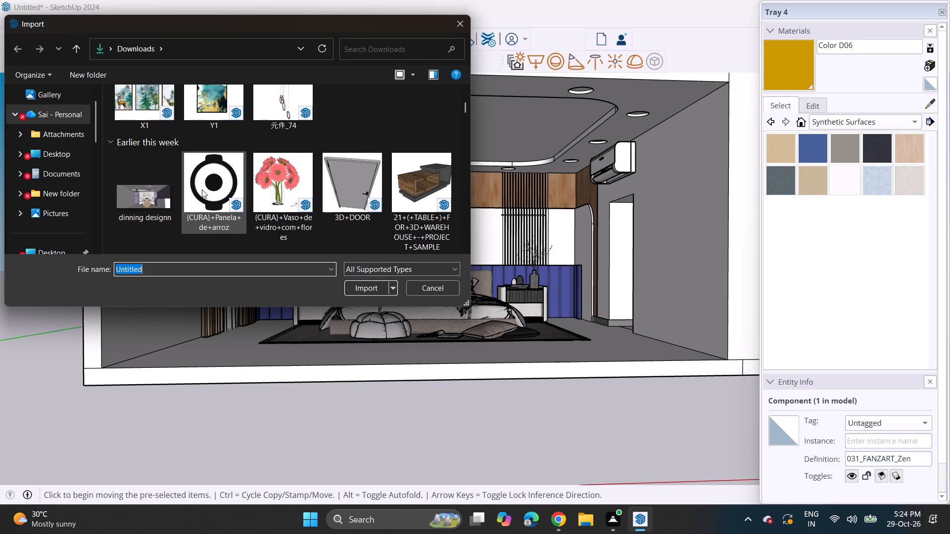
scroll(202, 189, down, 3)
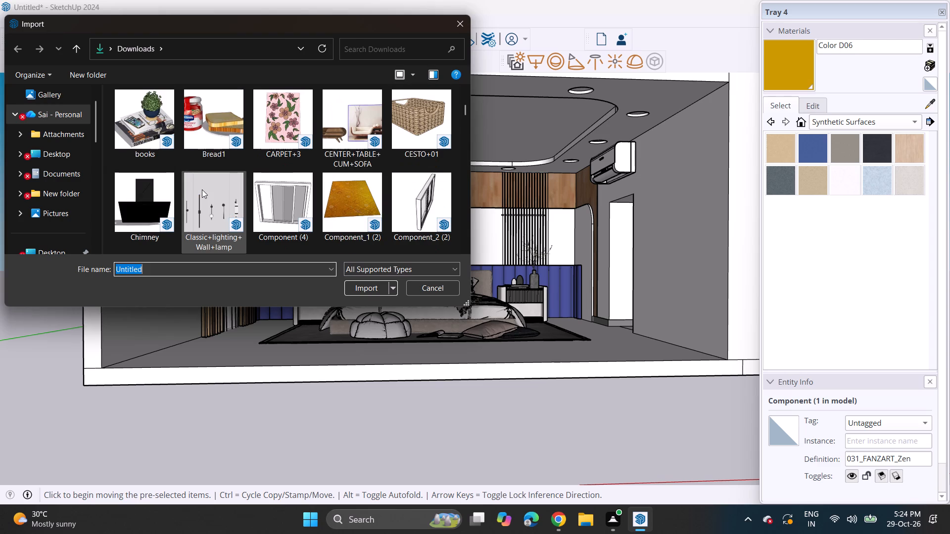
scroll(202, 189, down, 2)
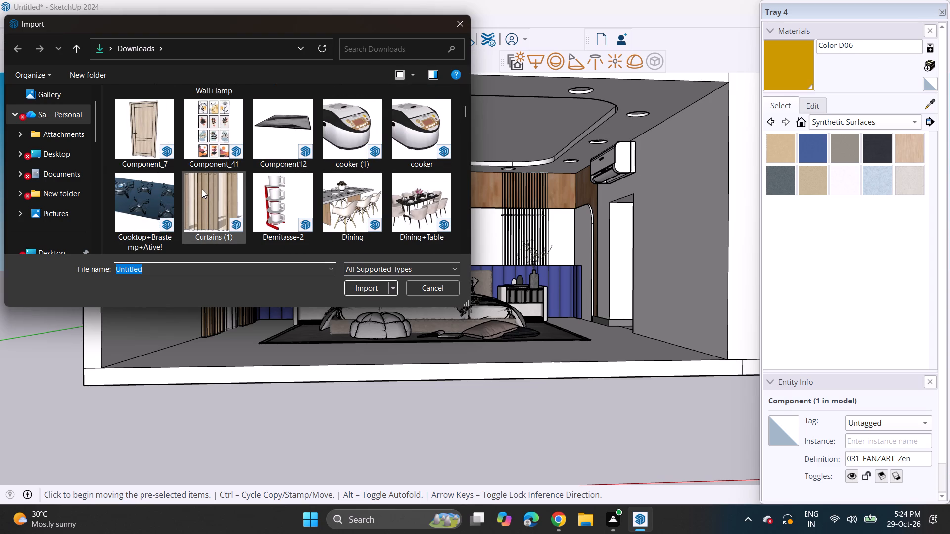
scroll(202, 189, down, 5)
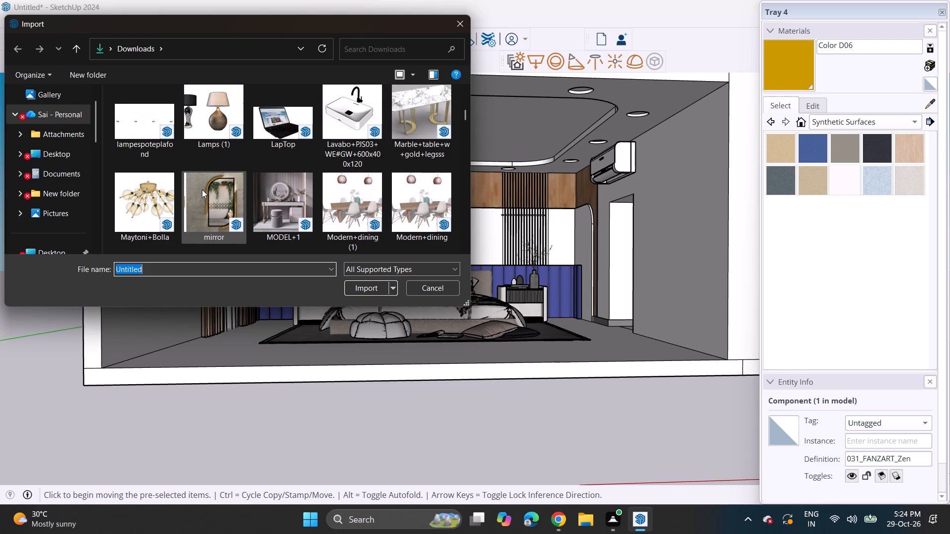
scroll(202, 189, down, 2)
scroll(202, 189, up, 3)
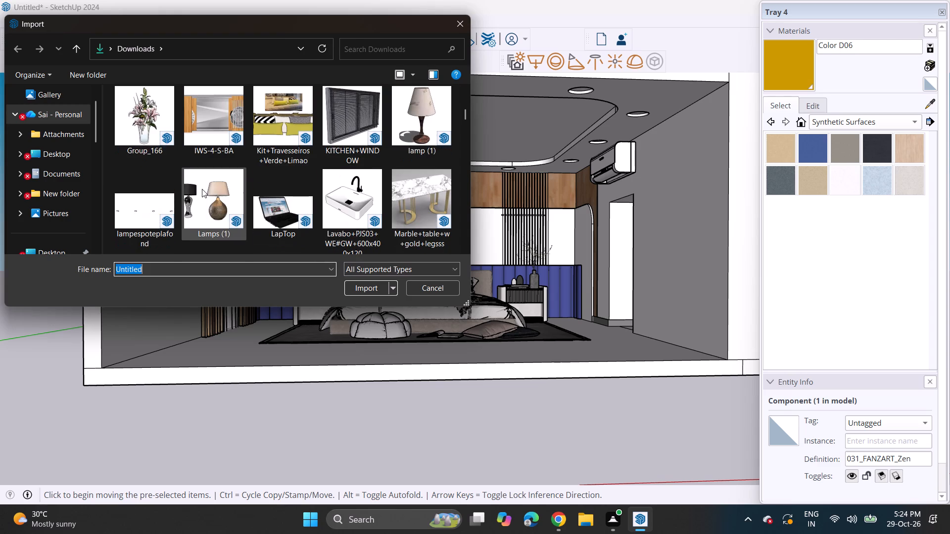
scroll(202, 189, up, 2)
click(427, 126)
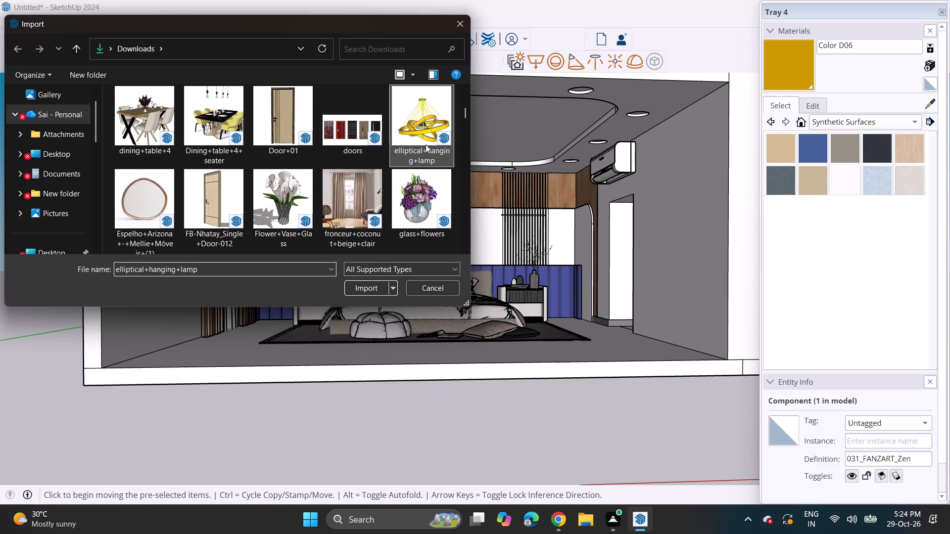
click(371, 287)
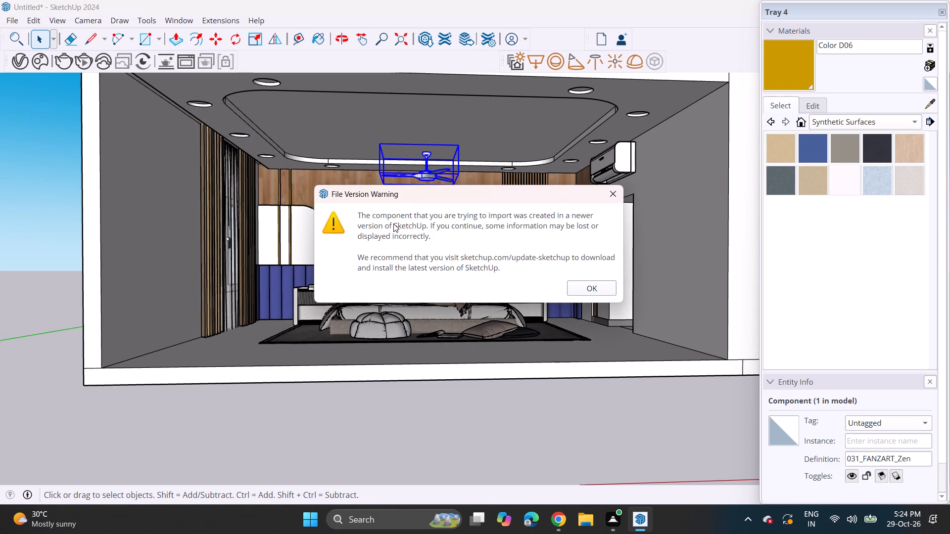
click(584, 292)
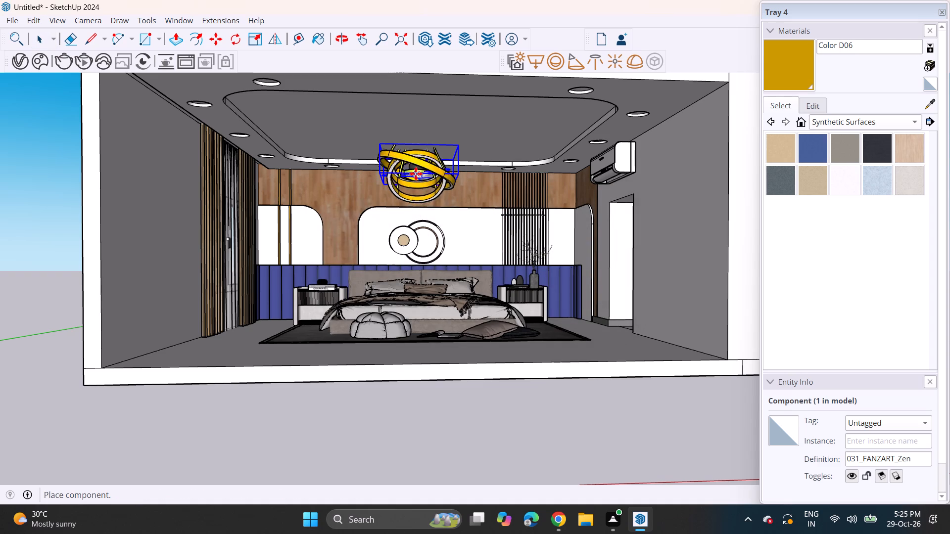
click(401, 236)
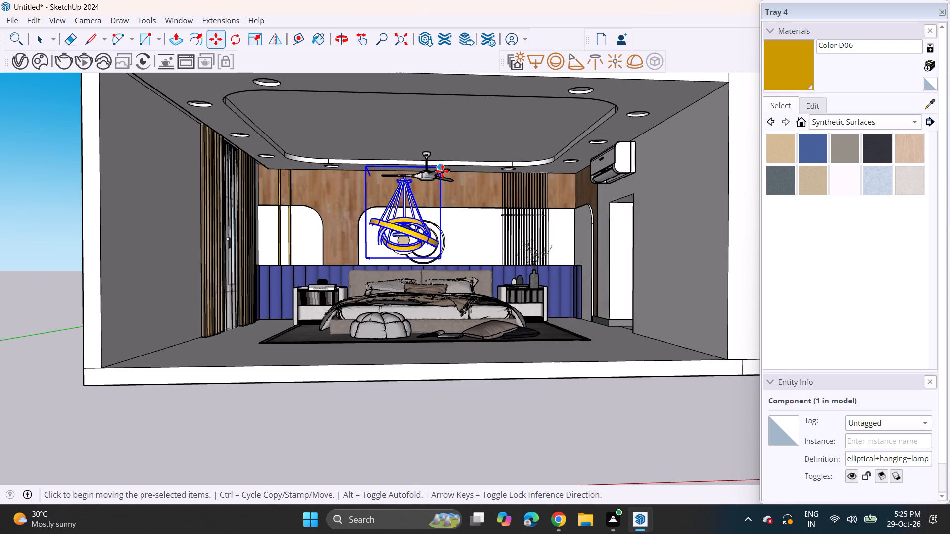
Move the elliptical hanging lamp forward from the bed wall and up to the room's ceiling.
click(442, 170)
middle_drag(473, 99, 482, 171)
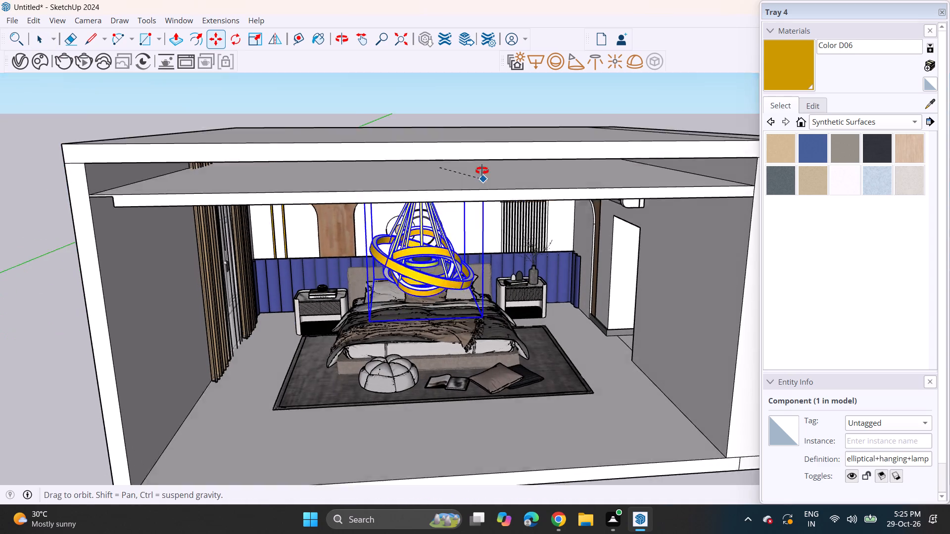
middle_drag(482, 171, 482, 172)
click(495, 171)
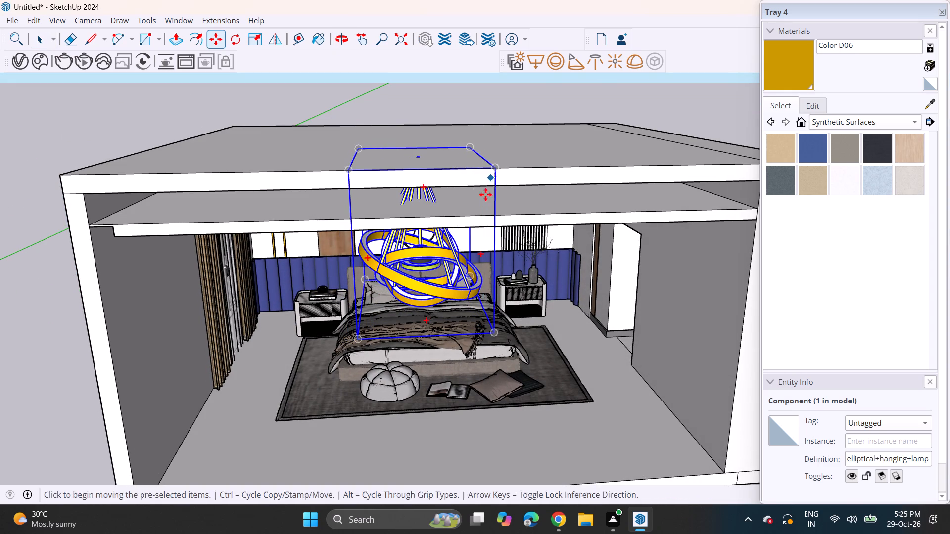
middle_drag(484, 199, 475, 124)
scroll(457, 153, up, 5)
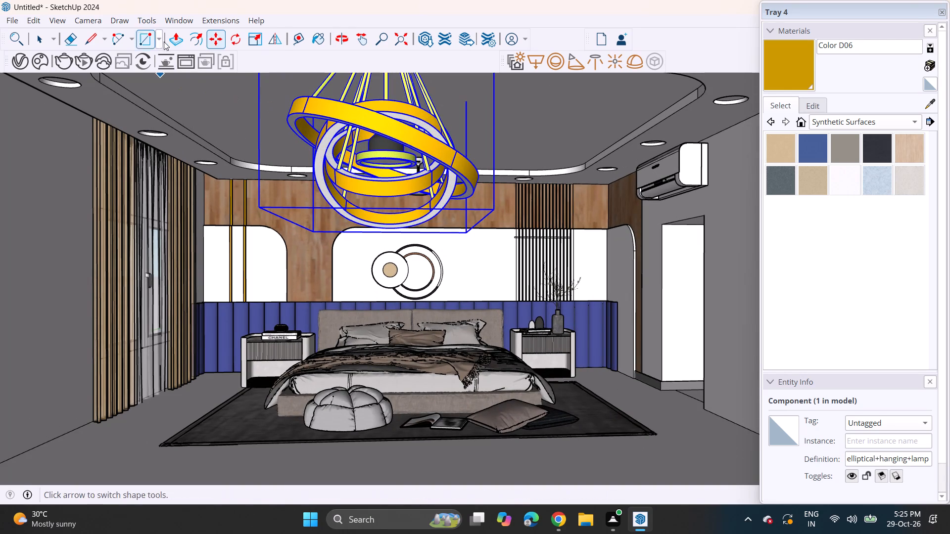
Scale the elliptical hanging lamp down uniformly from its lower corners.
click(255, 33)
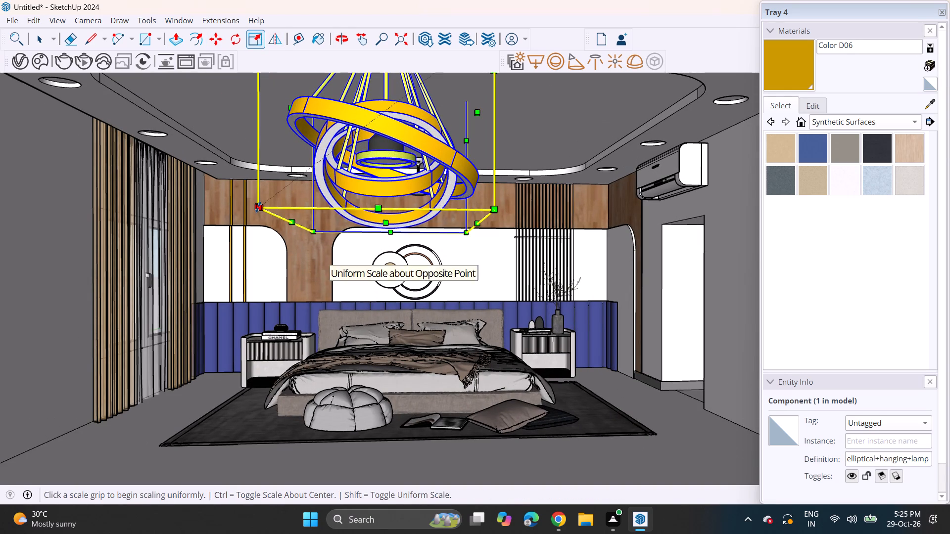
click(258, 207)
click(358, 147)
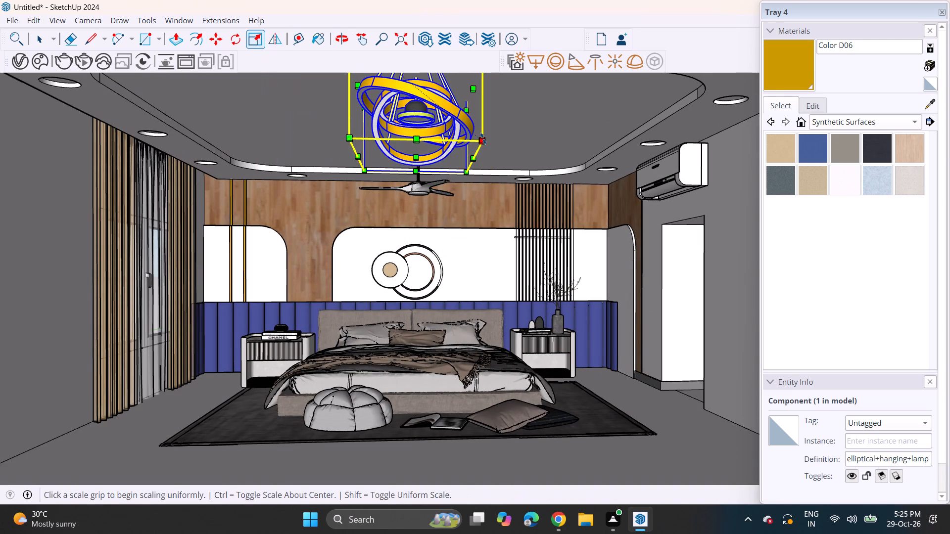
click(483, 138)
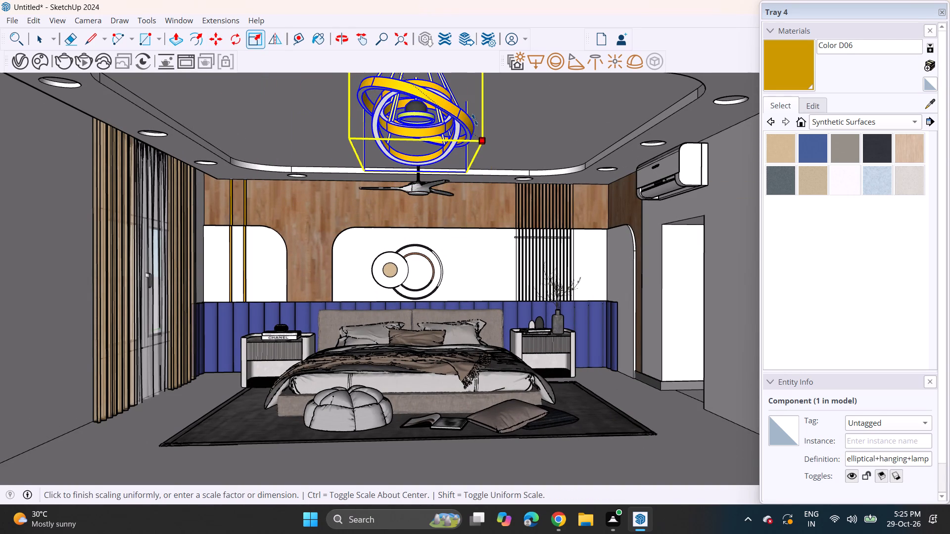
click(475, 120)
Paint the small centre disc of the round wall decor above the bed with gold Color D06.
middle_drag(454, 184, 445, 192)
scroll(437, 208, up, 2)
middle_drag(434, 213, 440, 183)
scroll(440, 183, up, 1)
scroll(438, 180, down, 1)
scroll(438, 182, up, 1)
scroll(437, 183, down, 2)
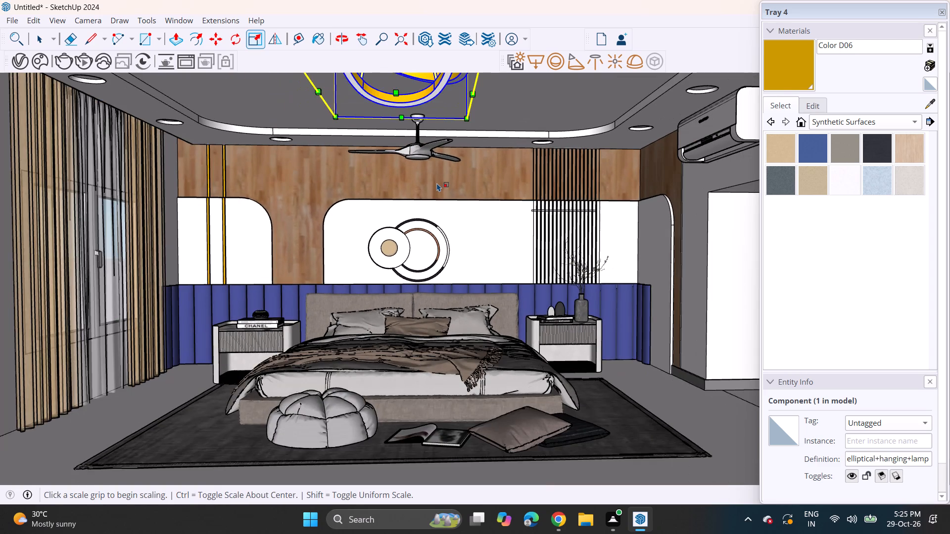
middle_drag(437, 183, 437, 192)
click(791, 49)
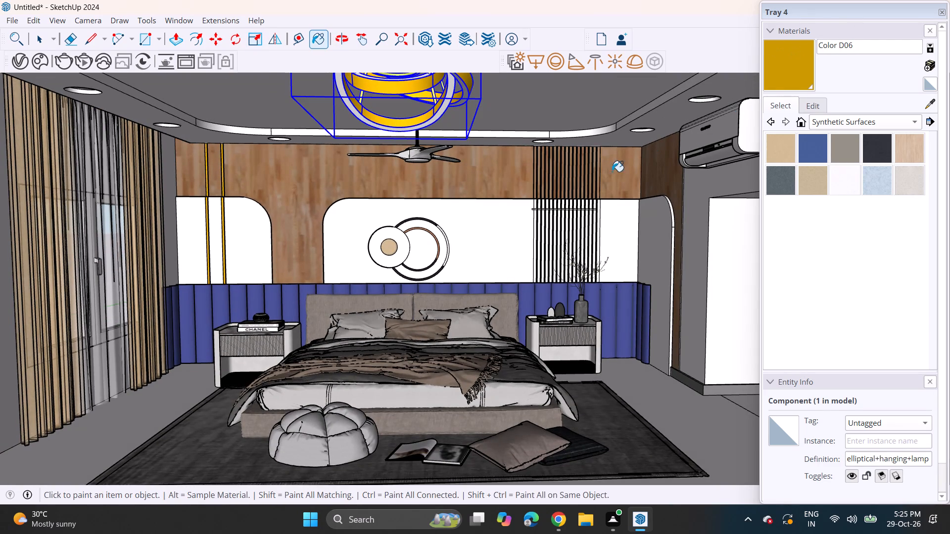
click(390, 249)
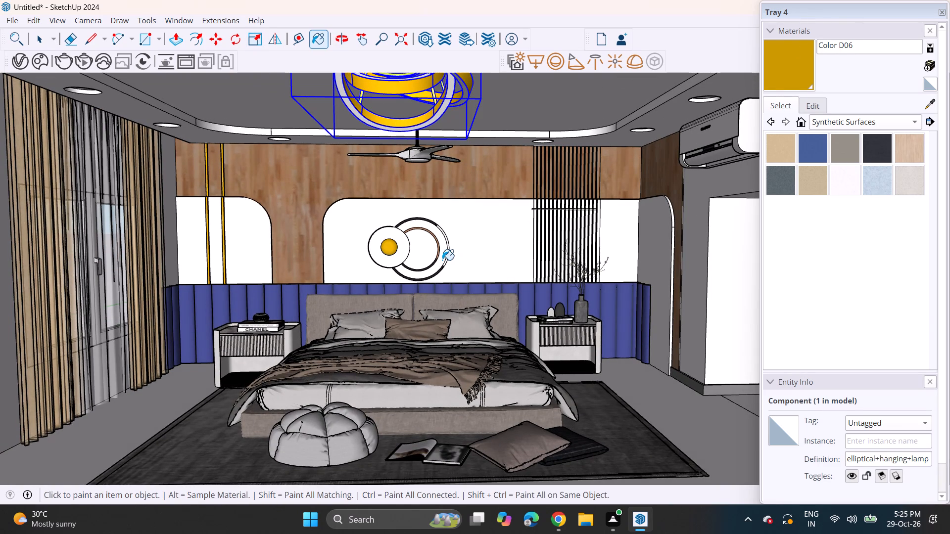
key(space)
click(451, 259)
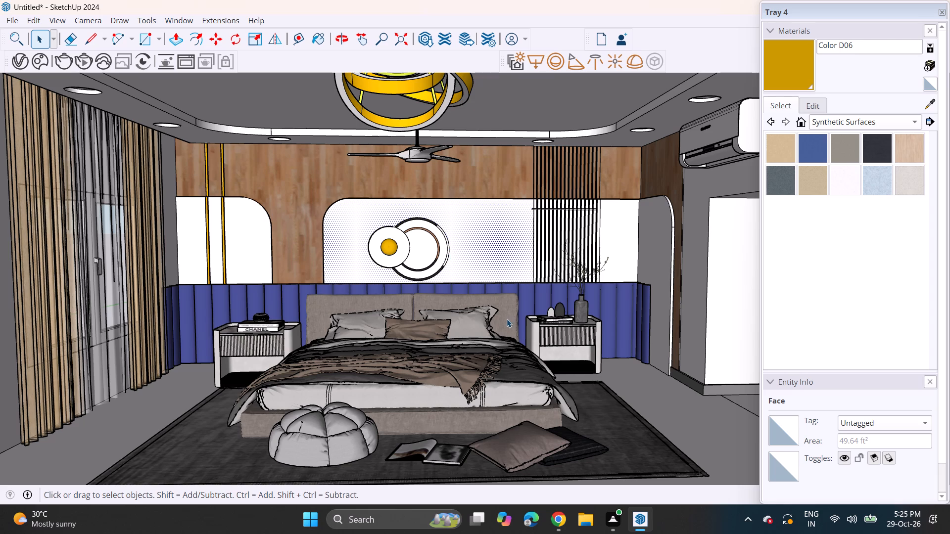
Examine the lamp, fan and gold accents from the full room view and look over the area outside the room.
scroll(466, 359, down, 2)
shift+middle_drag(431, 361, 449, 334)
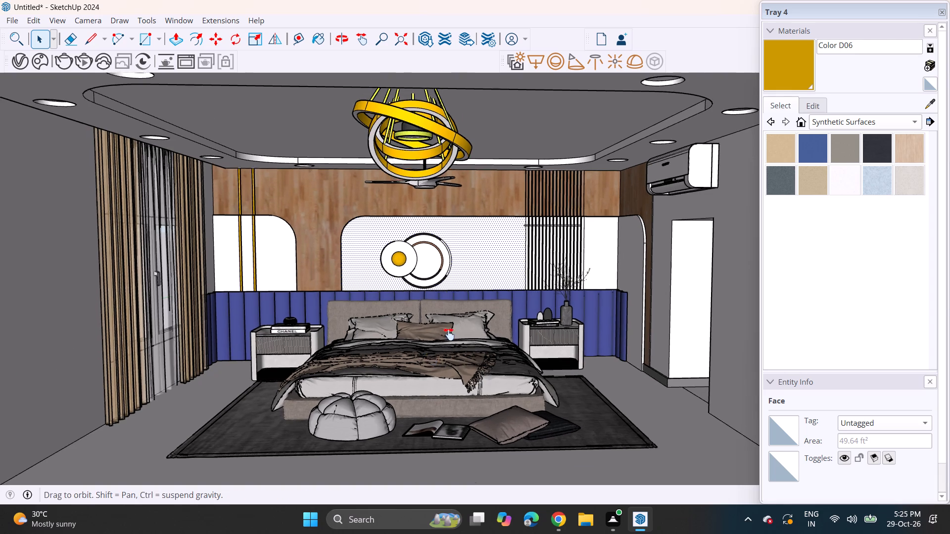
shift+middle_drag(449, 334, 453, 326)
middle_drag(454, 321, 454, 339)
scroll(453, 332, down, 1)
scroll(453, 332, up, 1)
scroll(453, 332, down, 4)
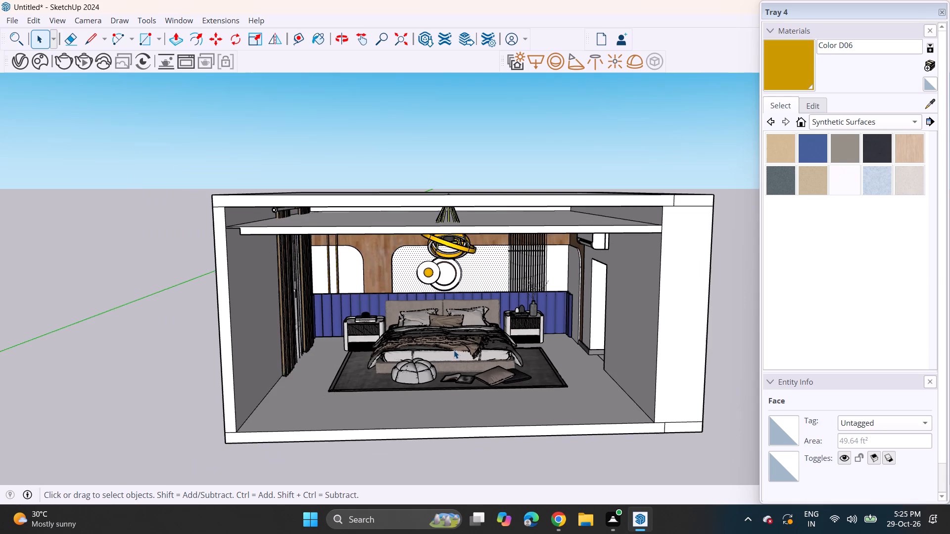
middle_drag(452, 335, 267, 325)
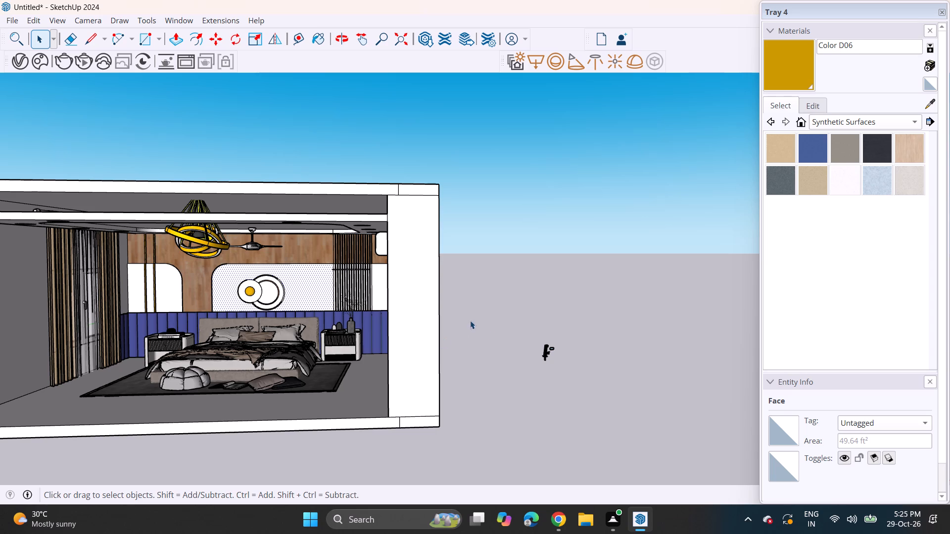
Explode the small faucet component lying outside the room and erase the groups it breaks into.
key(space)
drag(508, 308, 581, 374)
right_click(560, 349)
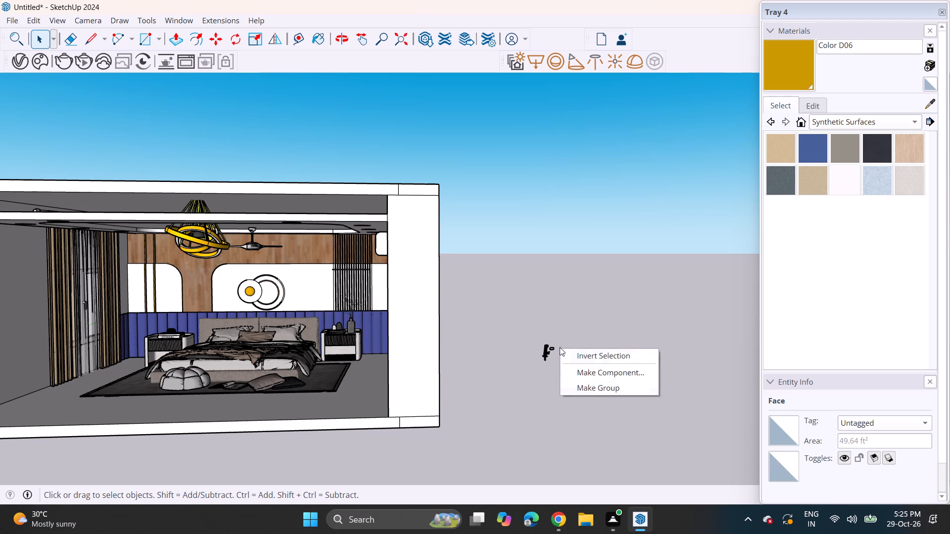
drag(531, 317, 558, 376)
right_click(547, 354)
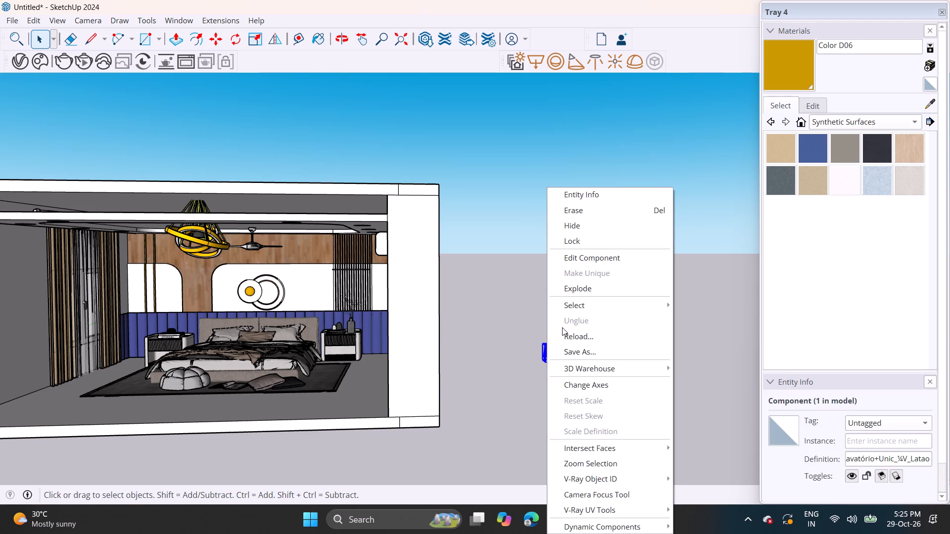
click(587, 282)
drag(537, 313, 559, 356)
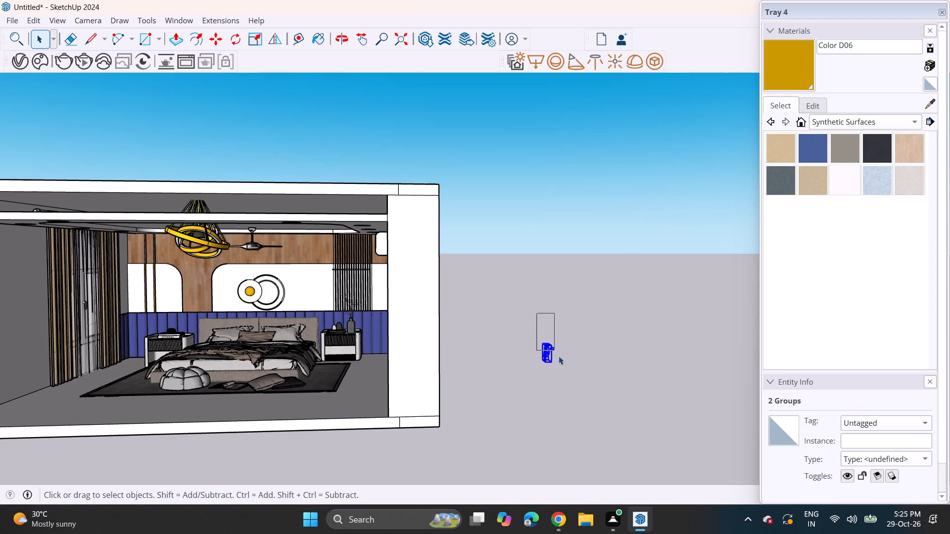
drag(559, 356, 560, 359)
drag(538, 324, 556, 369)
right_click(544, 352)
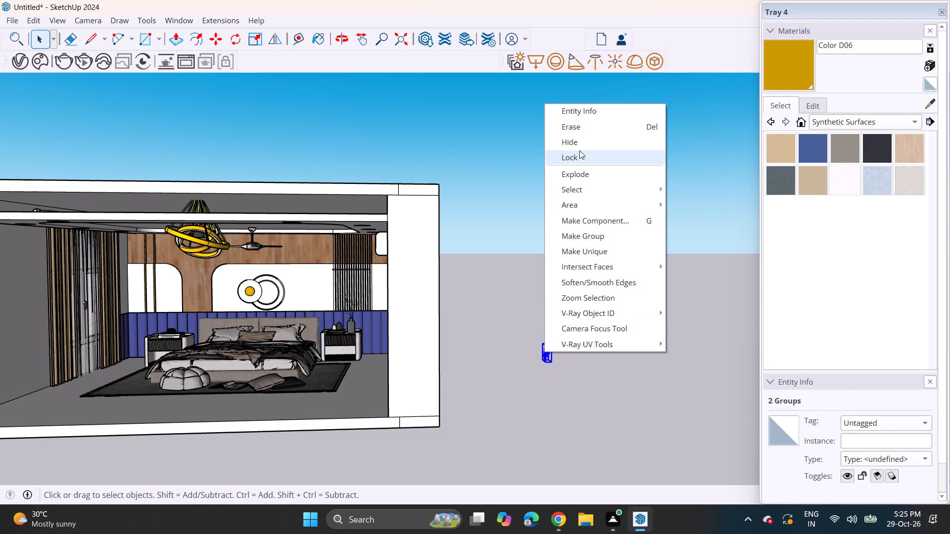
click(584, 123)
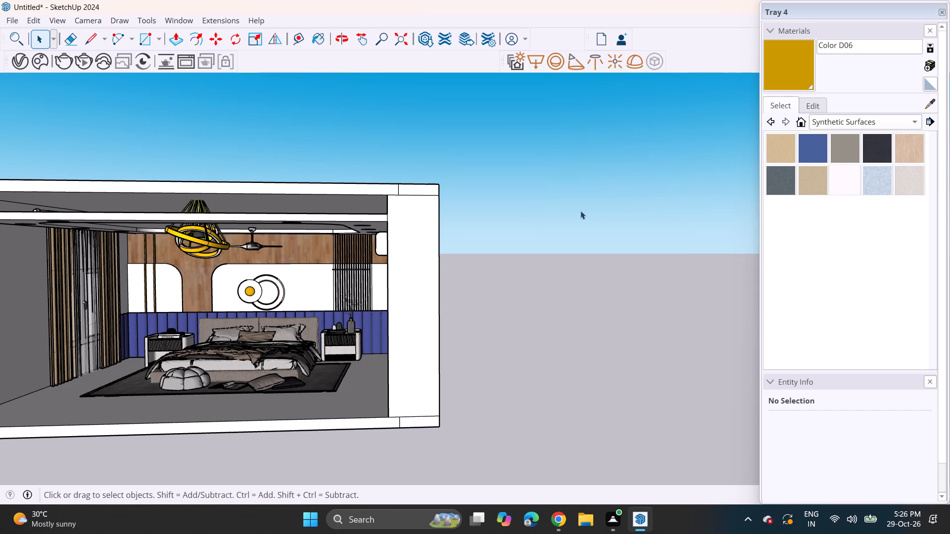
Import the Group#346 pendant lamp model from Downloads and place it above the nightstand on the curtain side of the bed.
middle_drag(160, 277, 207, 258)
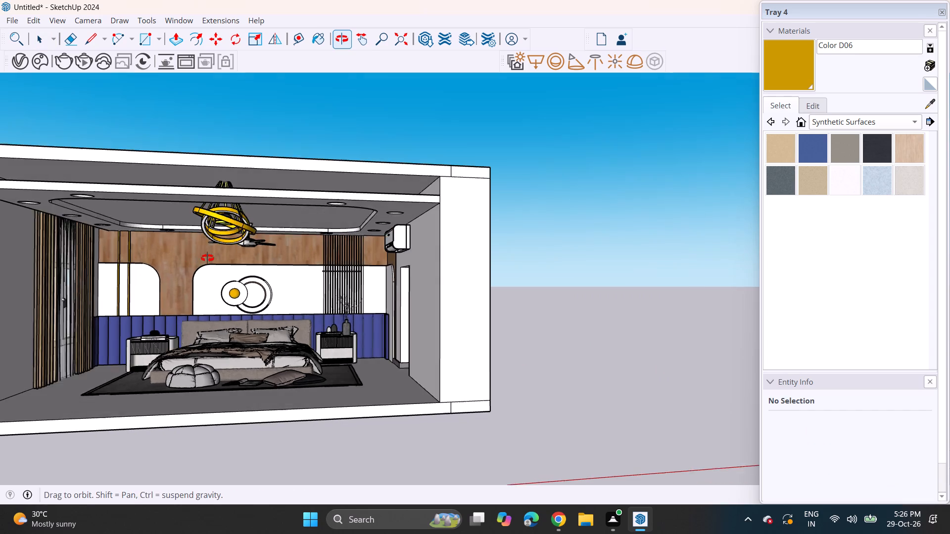
middle_drag(207, 258, 195, 258)
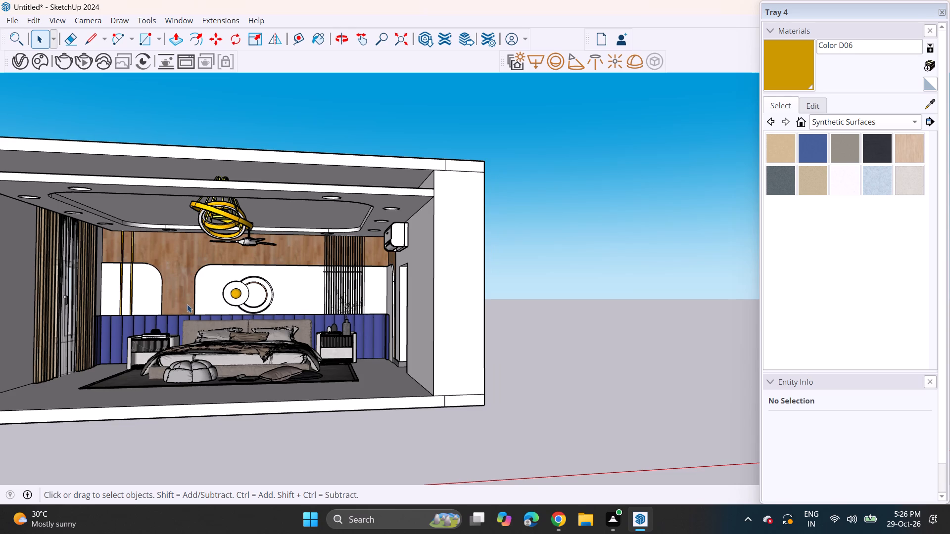
click(13, 18)
click(36, 195)
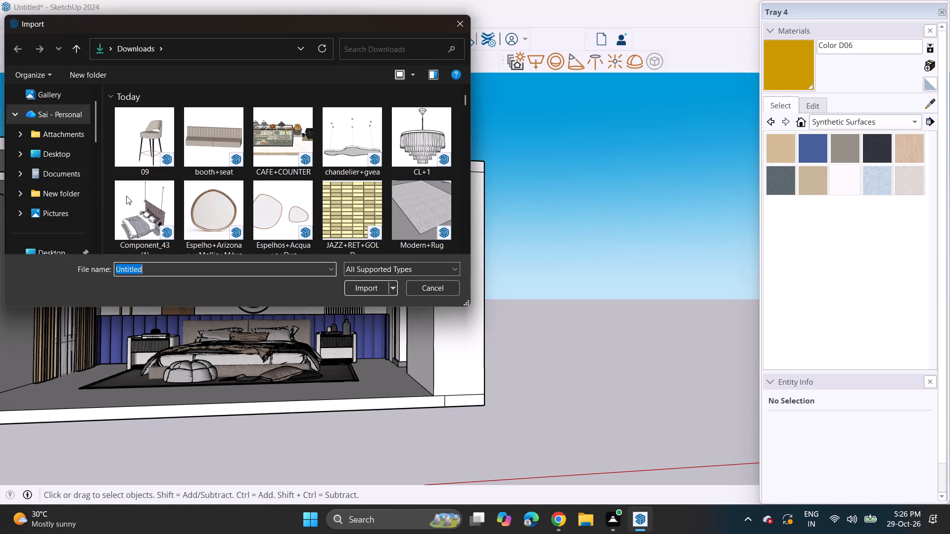
scroll(215, 194, down, 2)
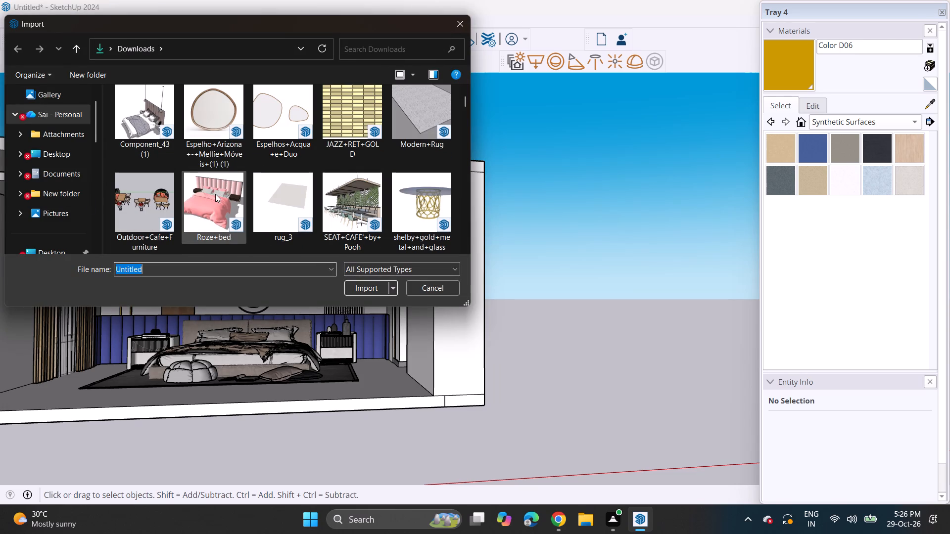
scroll(215, 194, down, 1)
scroll(215, 194, up, 2)
scroll(215, 194, down, 4)
scroll(215, 194, up, 1)
scroll(215, 194, down, 1)
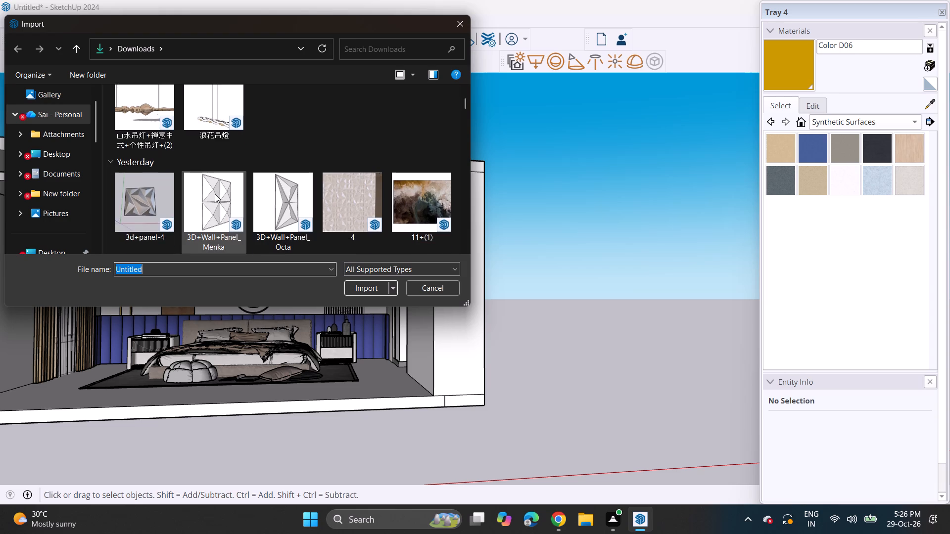
scroll(215, 194, down, 2)
click(174, 203)
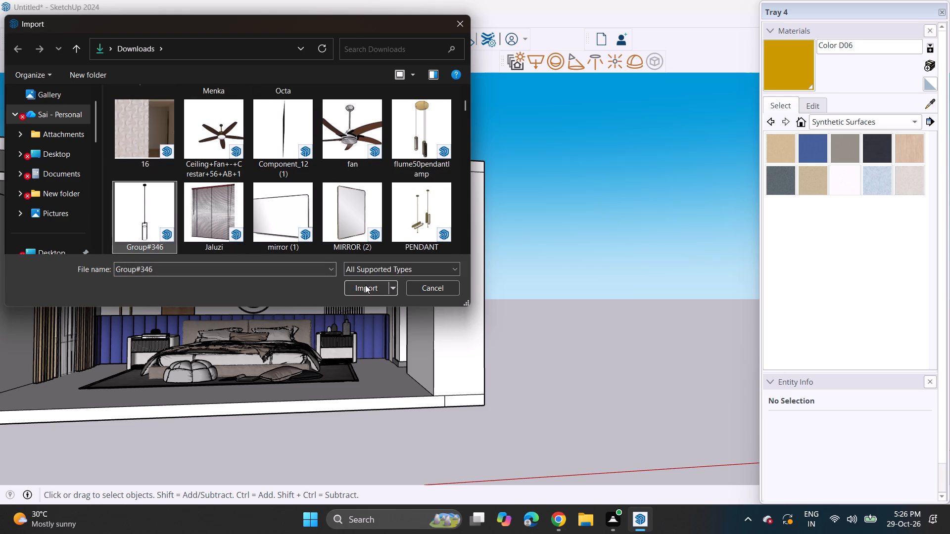
click(365, 285)
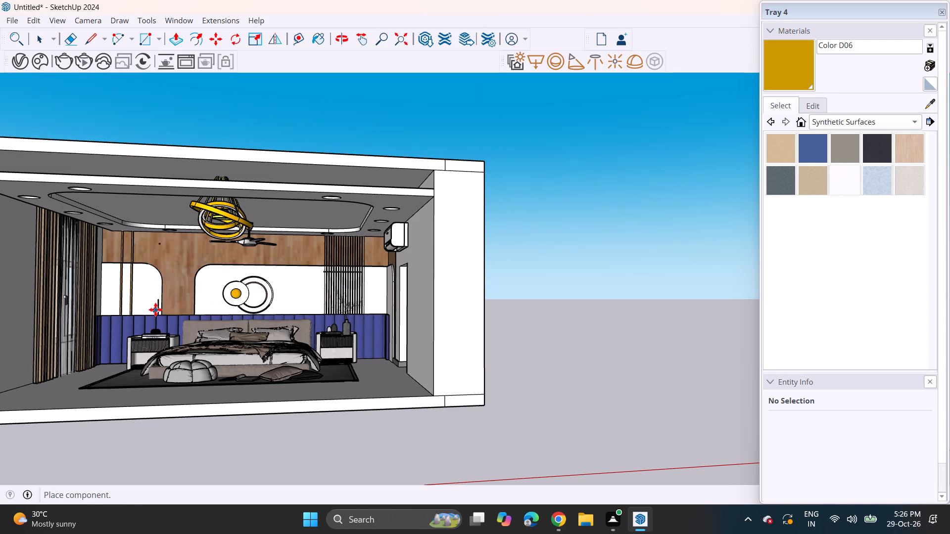
click(153, 323)
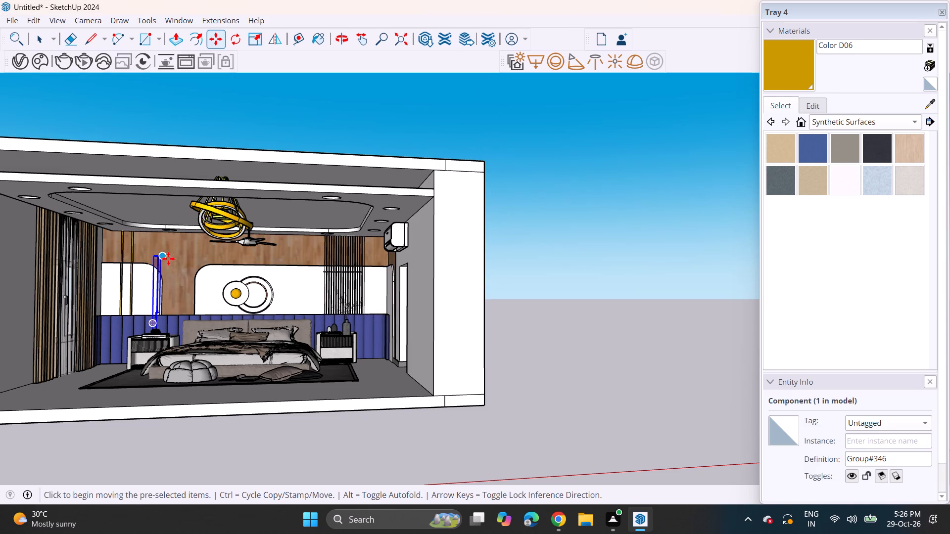
Move the pendant lamp up by its top corner to the ceiling above the curtain-side nightstand.
click(168, 259)
middle_drag(163, 230, 213, 201)
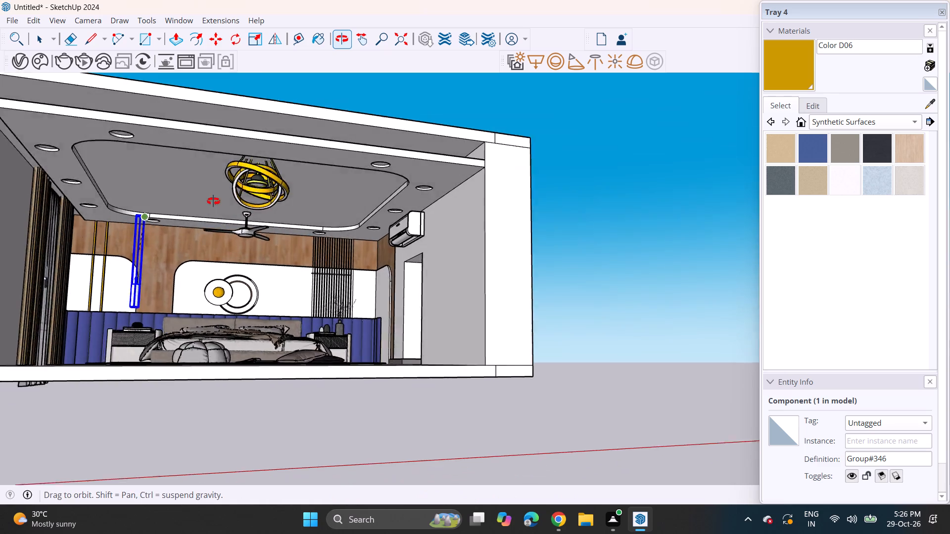
middle_drag(213, 201, 229, 194)
scroll(155, 205, up, 5)
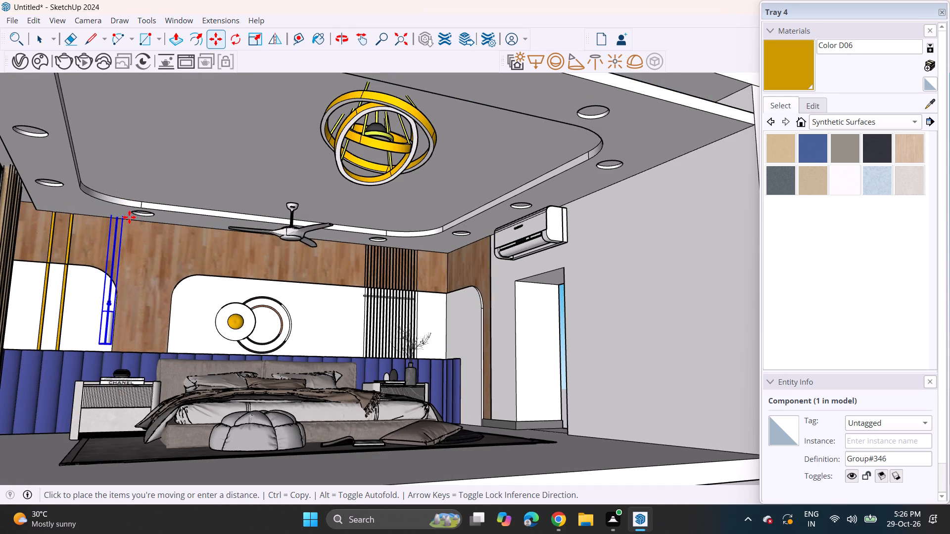
click(133, 215)
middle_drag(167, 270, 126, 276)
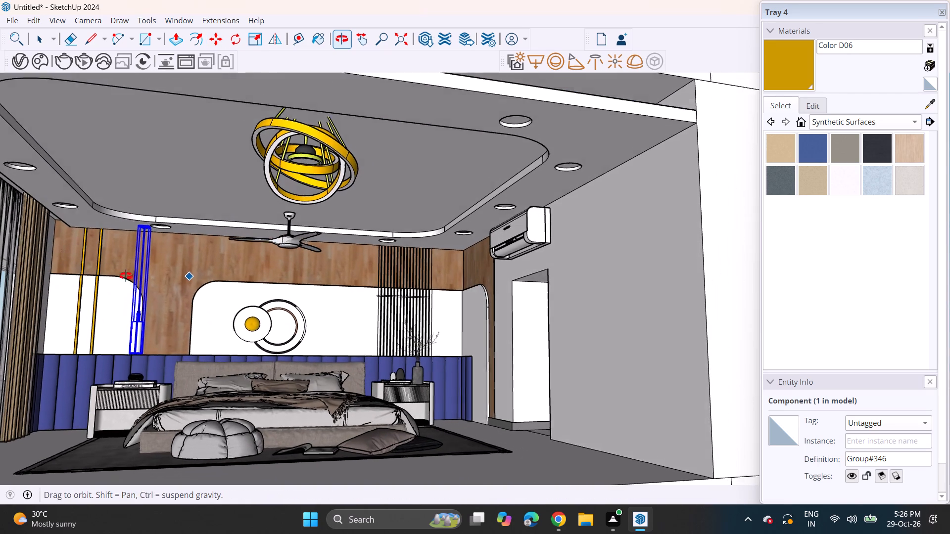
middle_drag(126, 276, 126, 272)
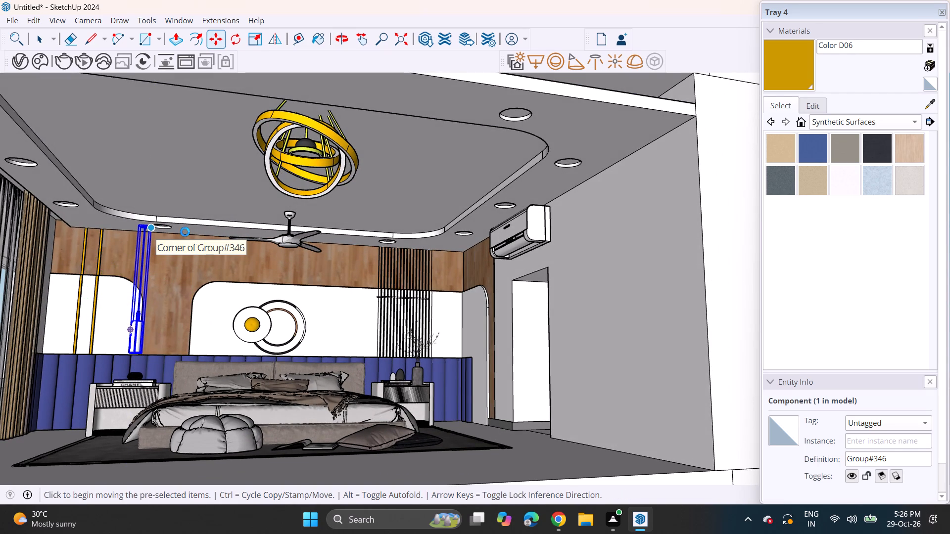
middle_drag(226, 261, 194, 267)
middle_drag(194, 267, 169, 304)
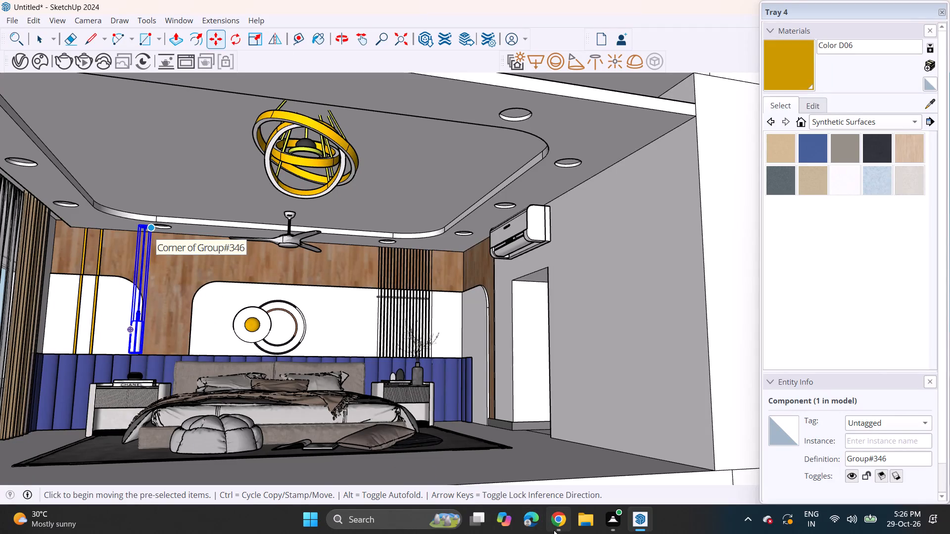
Switch to Chrome and search 3D Warehouse models for "bed lamp".
click(558, 523)
scroll(303, 323, down, 5)
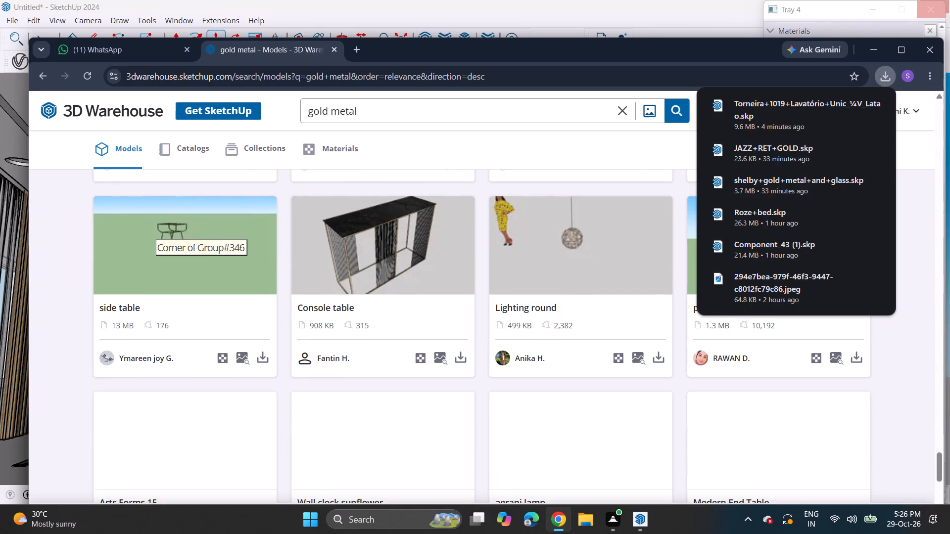
click(620, 116)
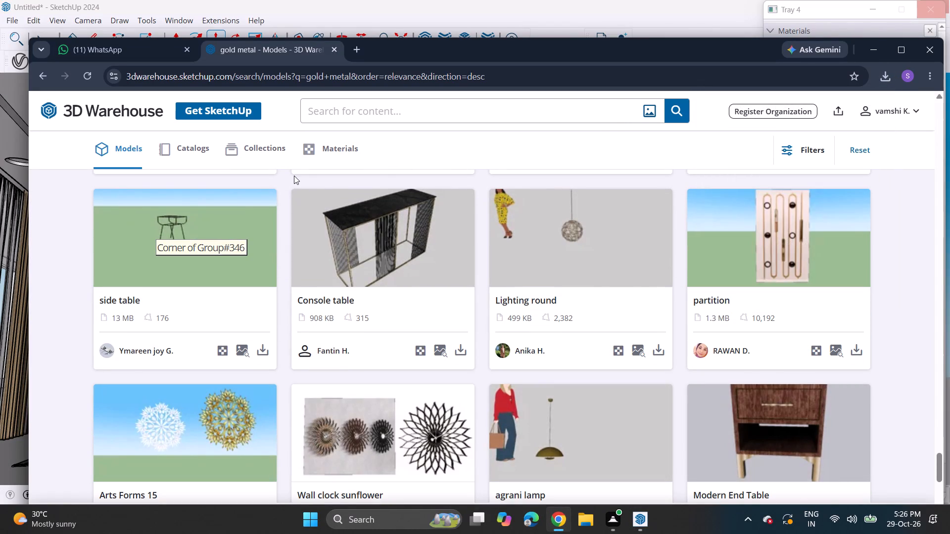
text(bed lamp)
key(Return)
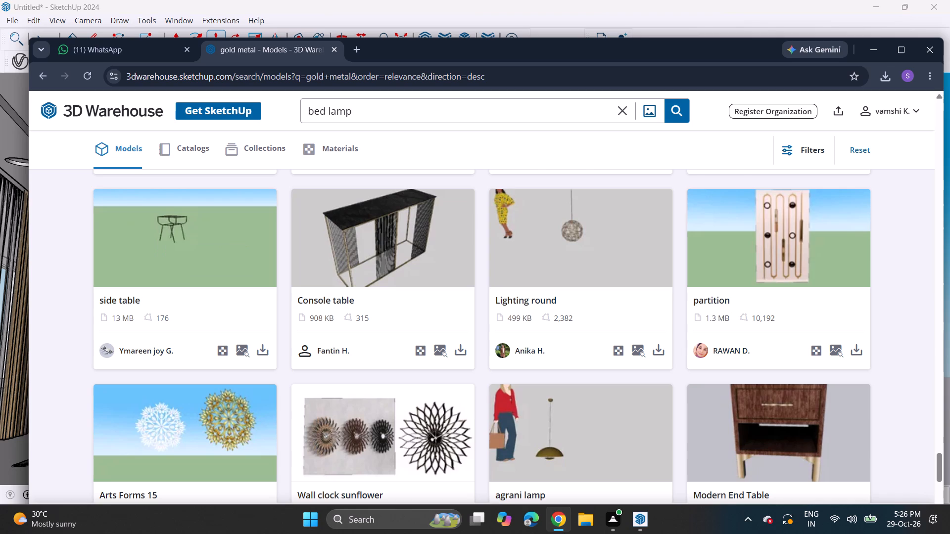
Look through the first batch of "bed lamp" model results for a suitable bedside lamp.
scroll(217, 251, up, 4)
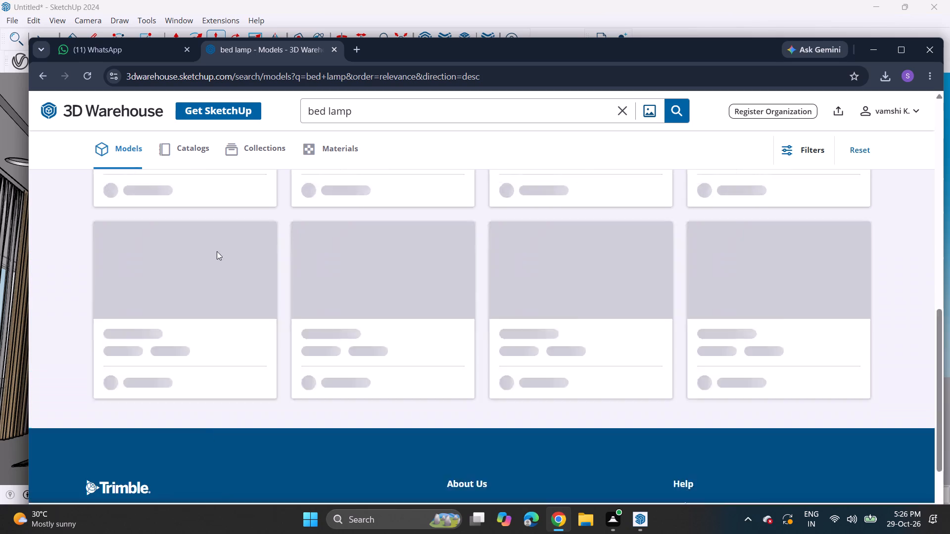
scroll(217, 251, up, 19)
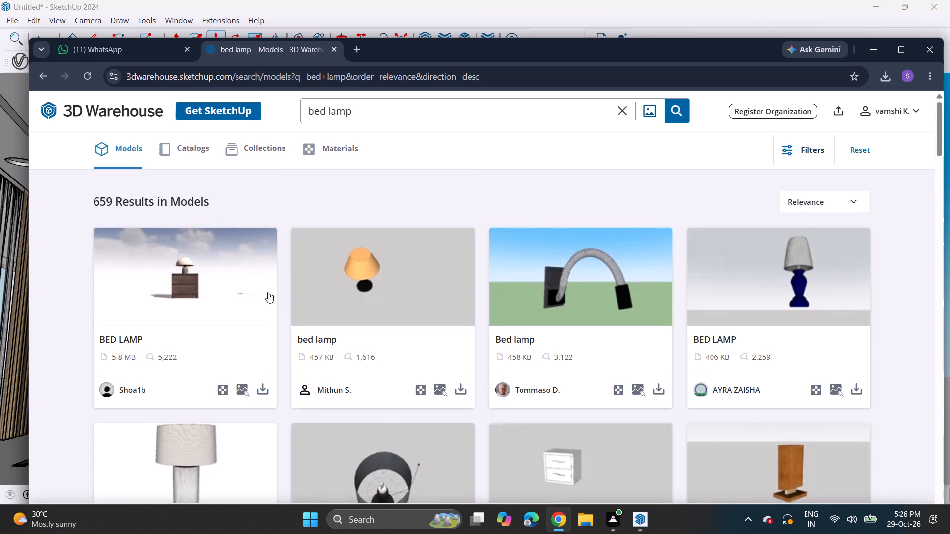
scroll(309, 321, down, 7)
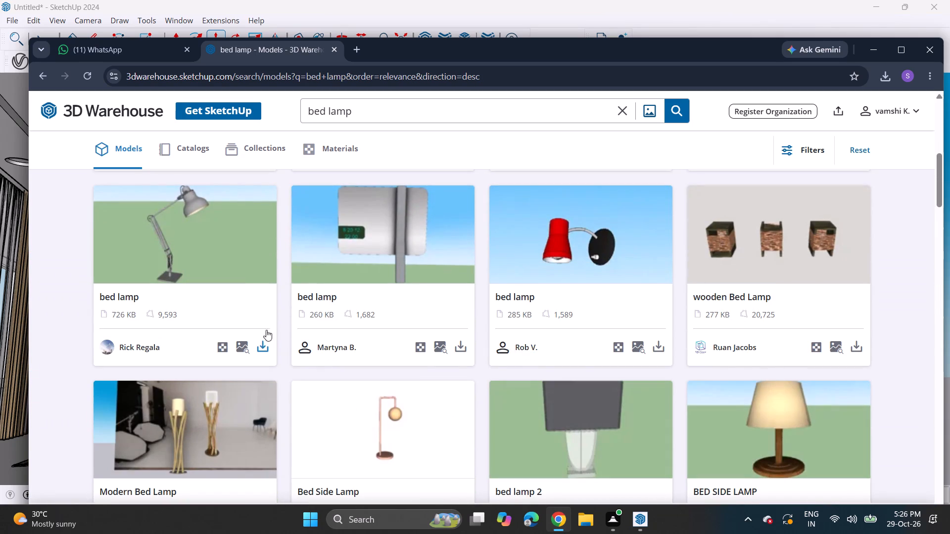
scroll(236, 344, down, 2)
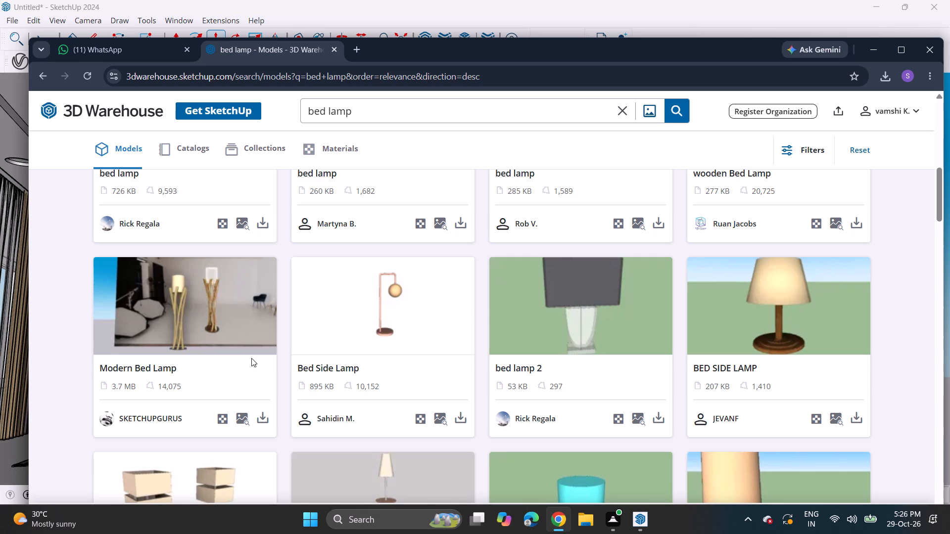
scroll(271, 399, down, 5)
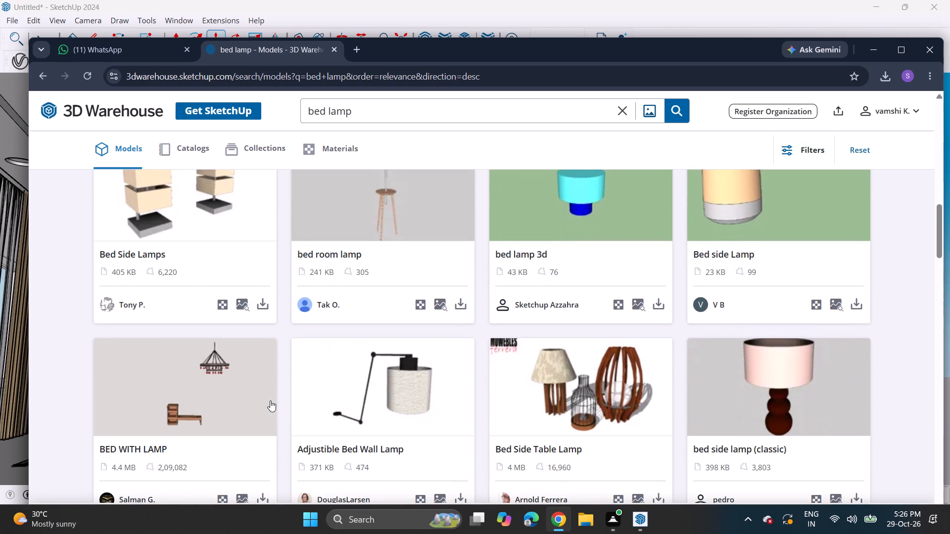
scroll(270, 400, down, 6)
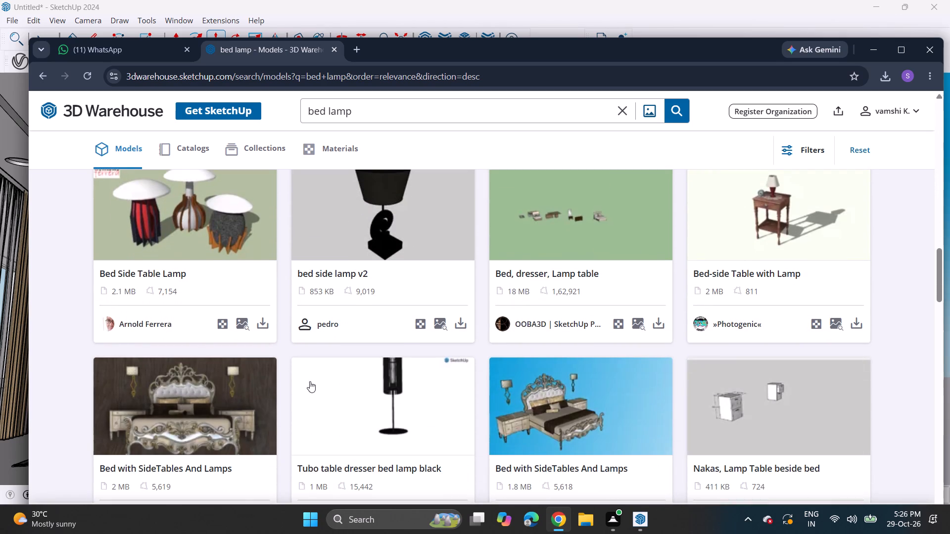
scroll(314, 387, down, 1)
scroll(363, 384, down, 3)
scroll(407, 378, down, 1)
middle_drag(399, 378, 323, 403)
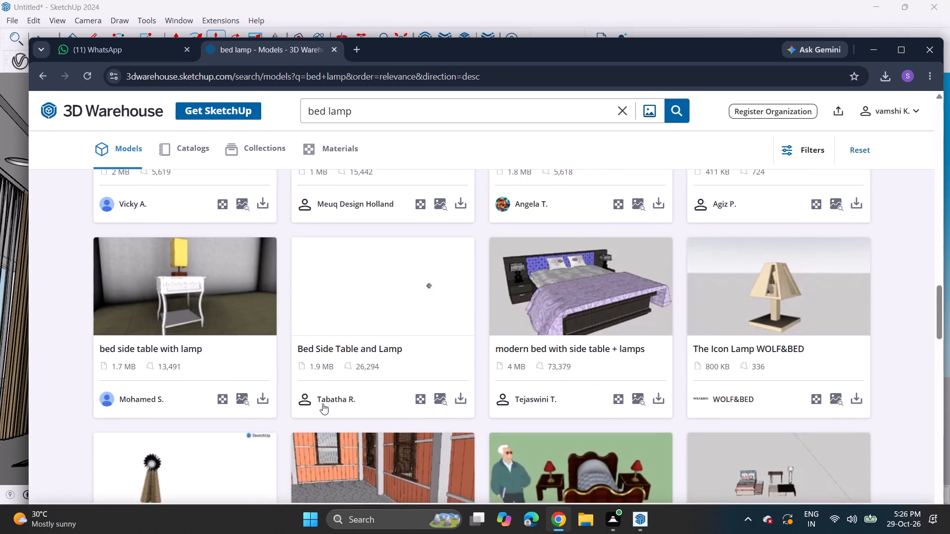
middle_click(342, 400)
scroll(342, 400, down, 11)
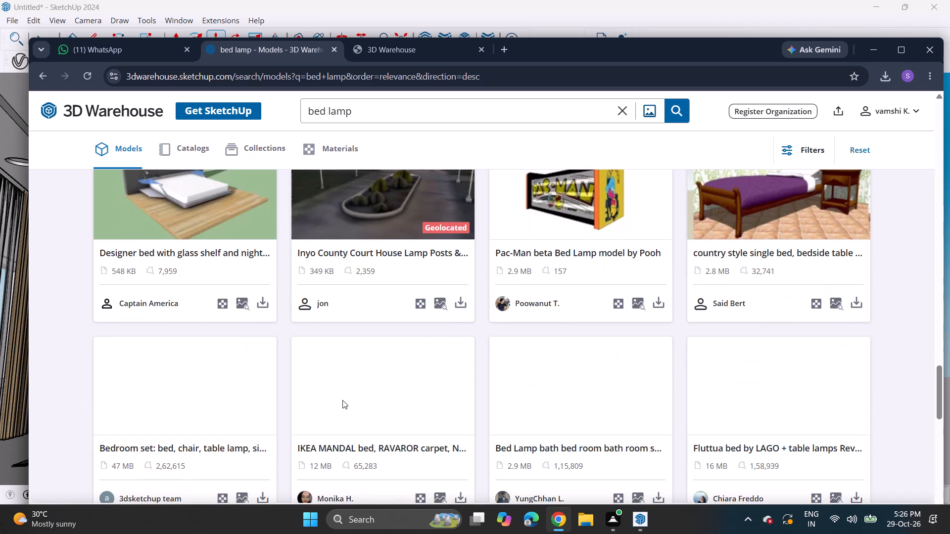
scroll(342, 400, up, 5)
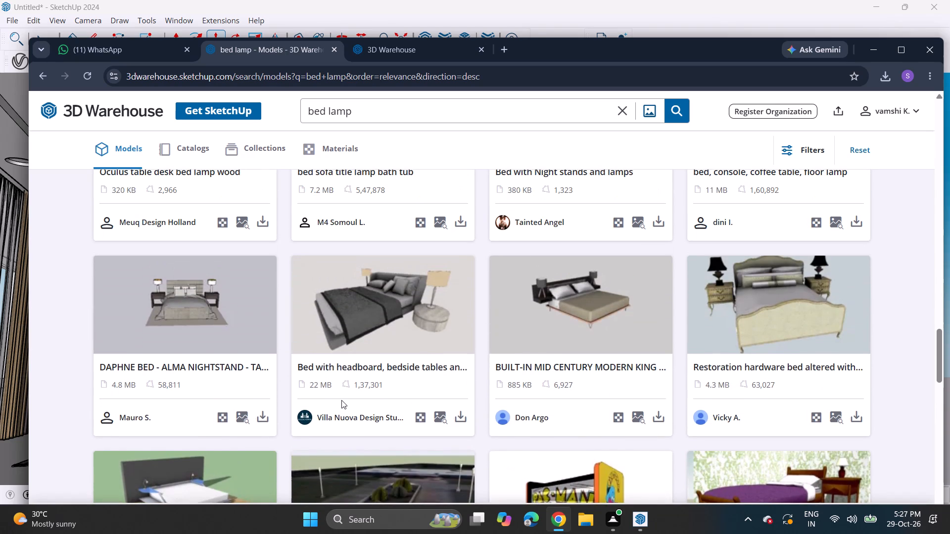
scroll(341, 400, down, 5)
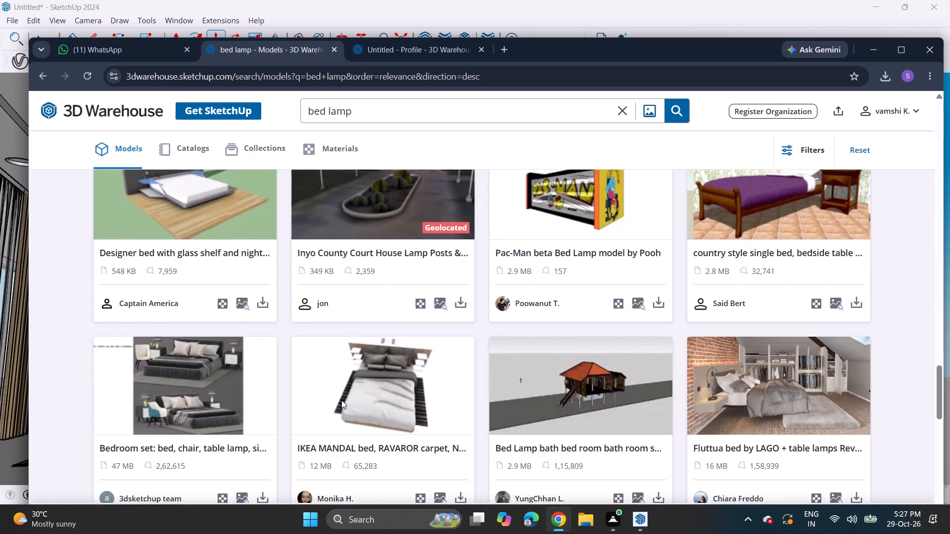
scroll(341, 400, down, 9)
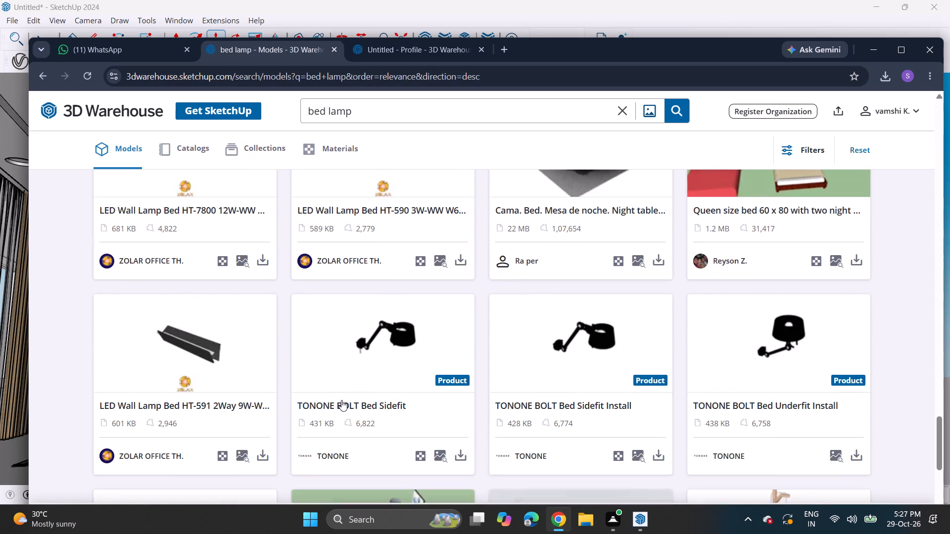
scroll(341, 400, down, 5)
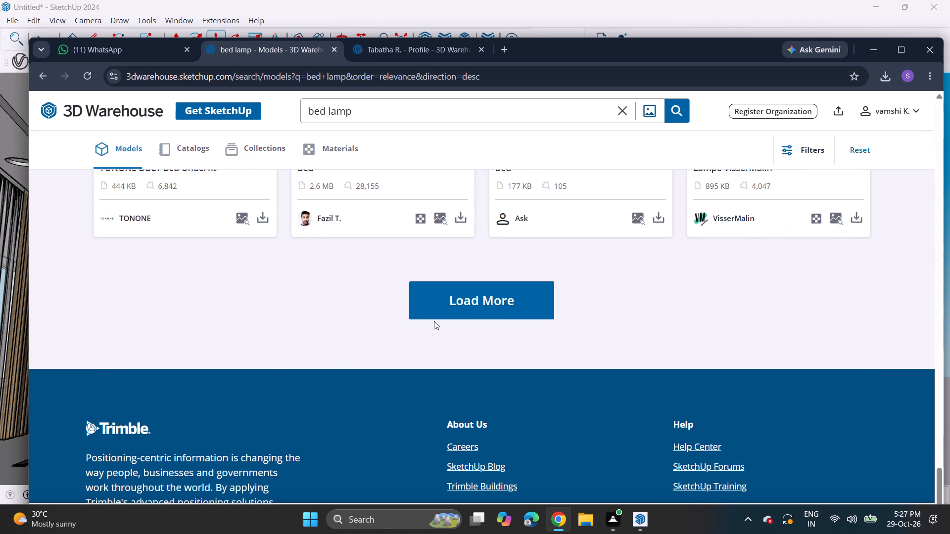
Load more "bed lamp" results and examine the additional lamp models.
click(470, 299)
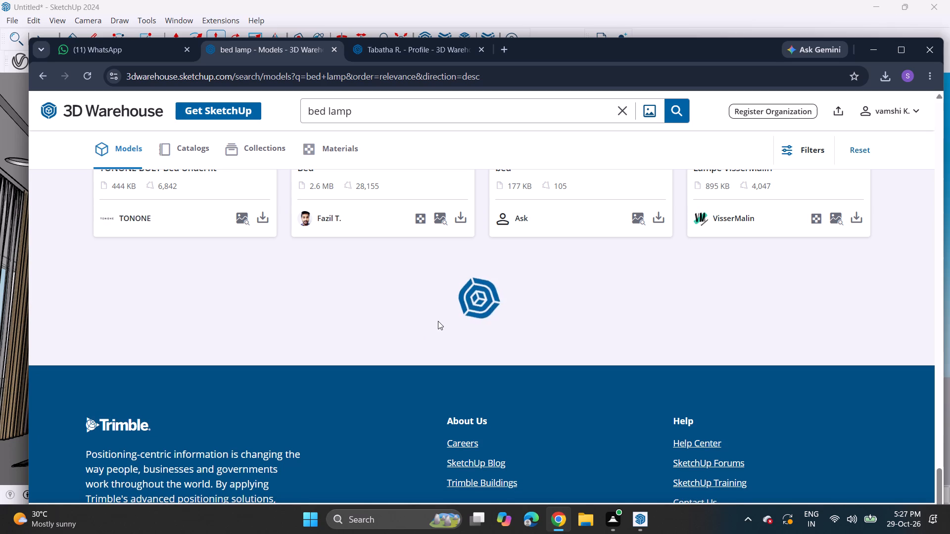
scroll(438, 321, up, 4)
scroll(438, 322, down, 2)
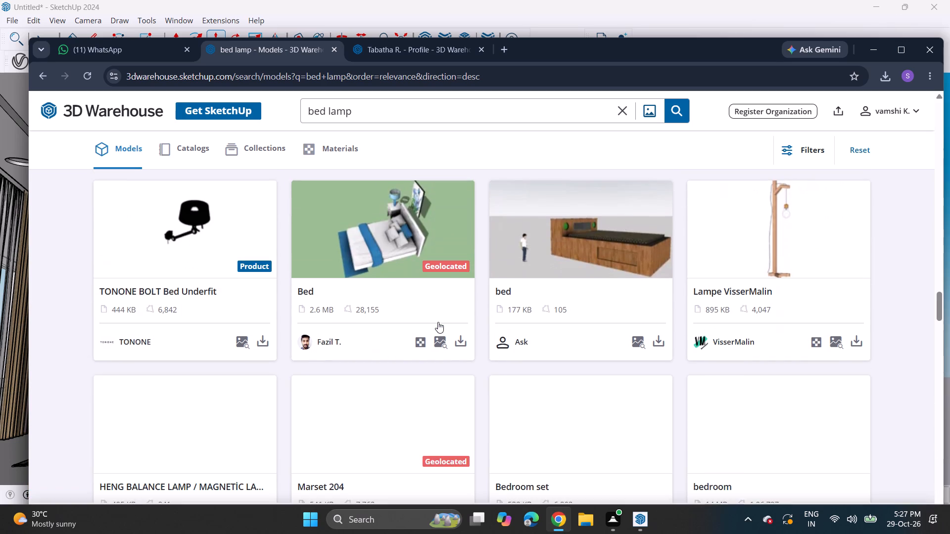
scroll(438, 322, down, 2)
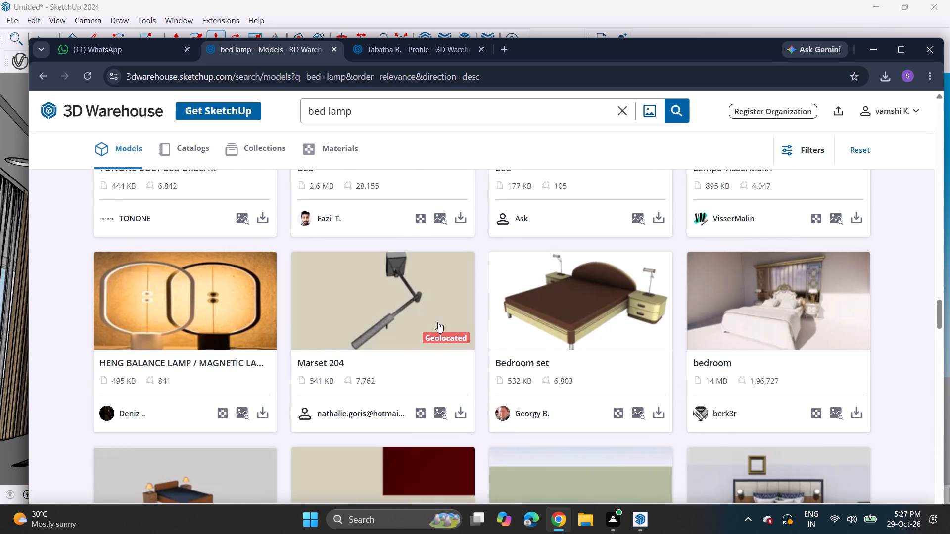
scroll(438, 322, down, 6)
scroll(438, 322, up, 1)
scroll(438, 322, down, 3)
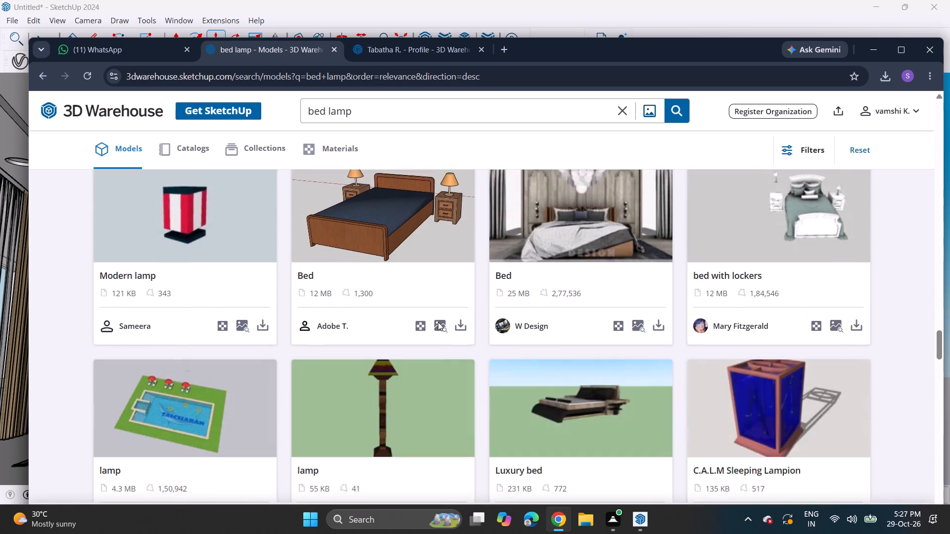
scroll(438, 322, down, 6)
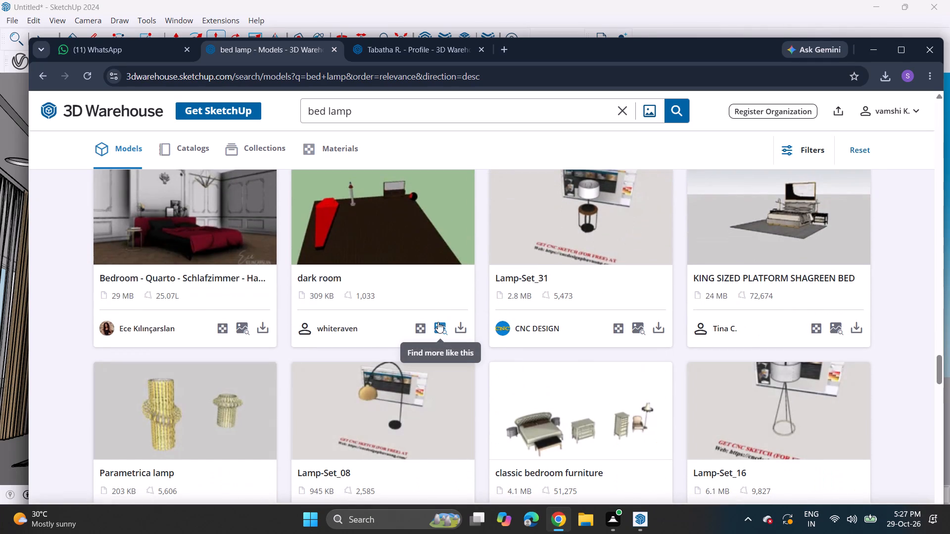
Download the Lamp-Set_08 model by CNC DESIGN as a SketchUp file.
scroll(436, 326, down, 1)
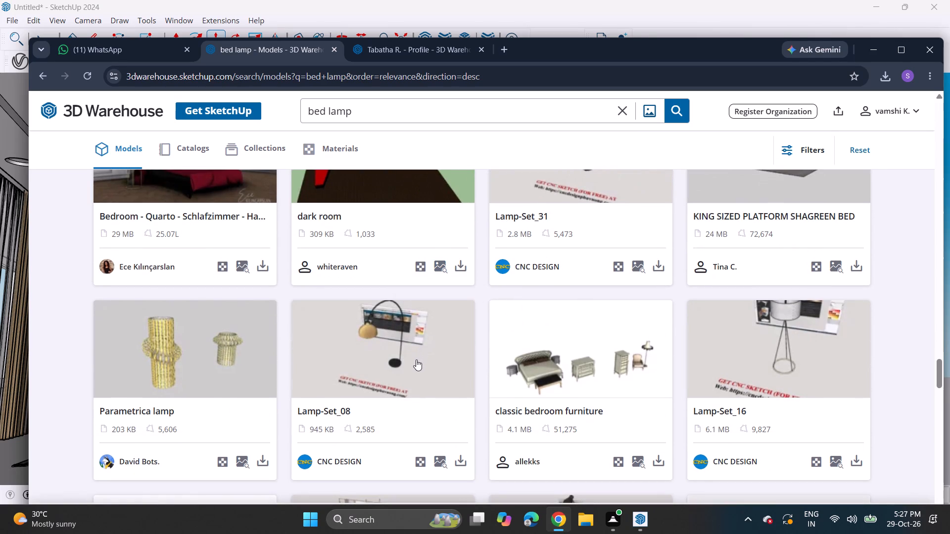
scroll(421, 367, down, 1)
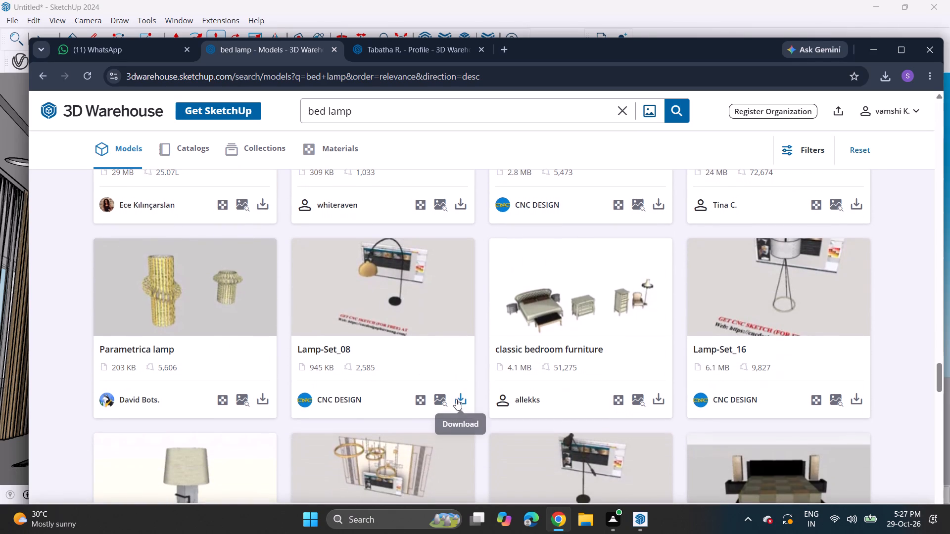
click(463, 402)
click(469, 424)
Examine the remaining lamp models listed below Lamp-Set_08 for other bedside options.
scroll(429, 396, down, 3)
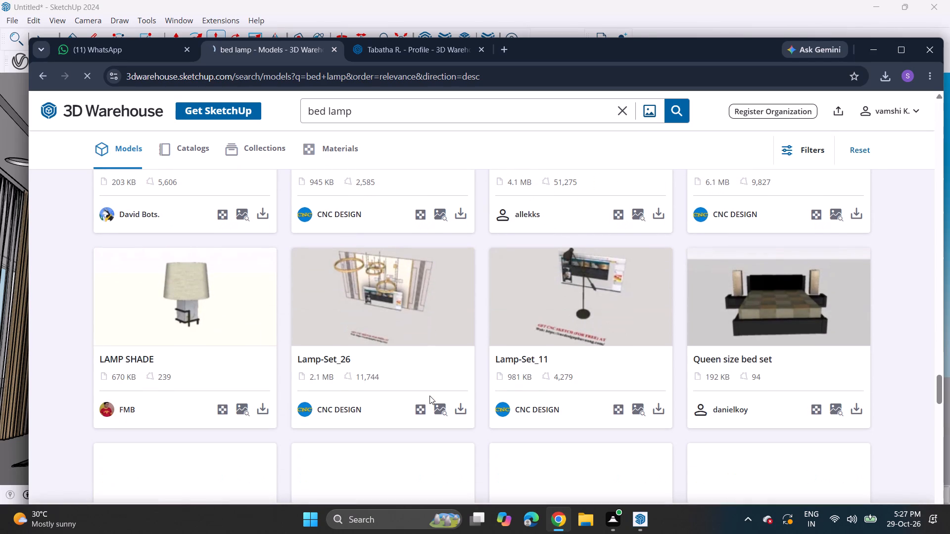
scroll(510, 395, down, 2)
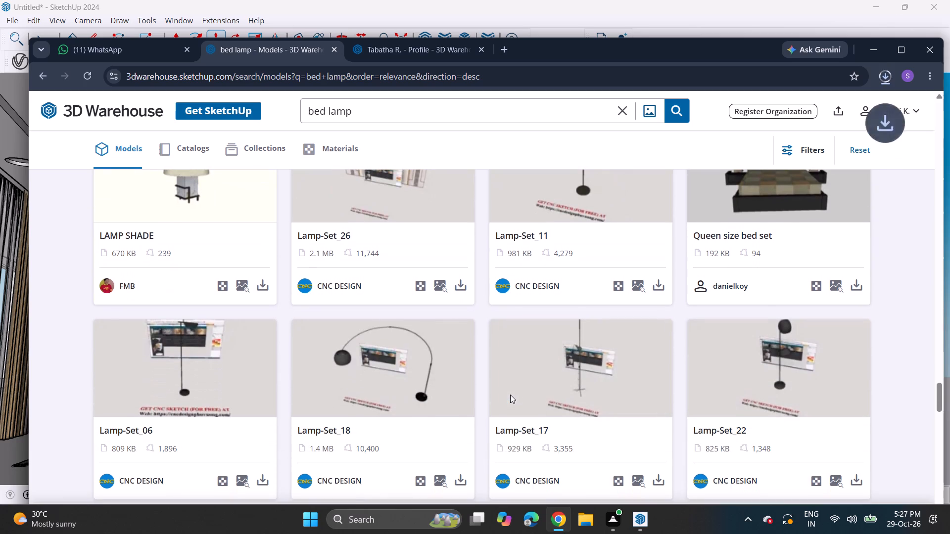
scroll(485, 399, down, 3)
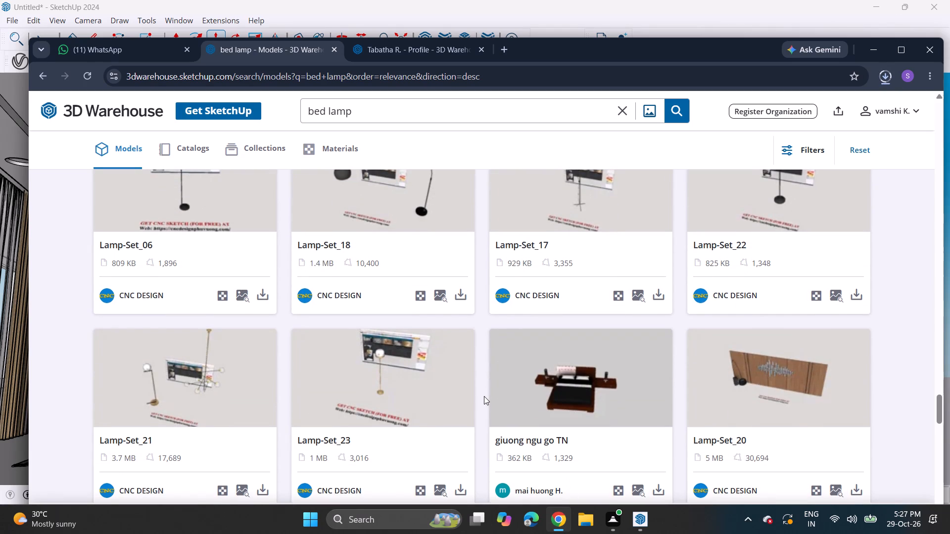
scroll(333, 415, down, 4)
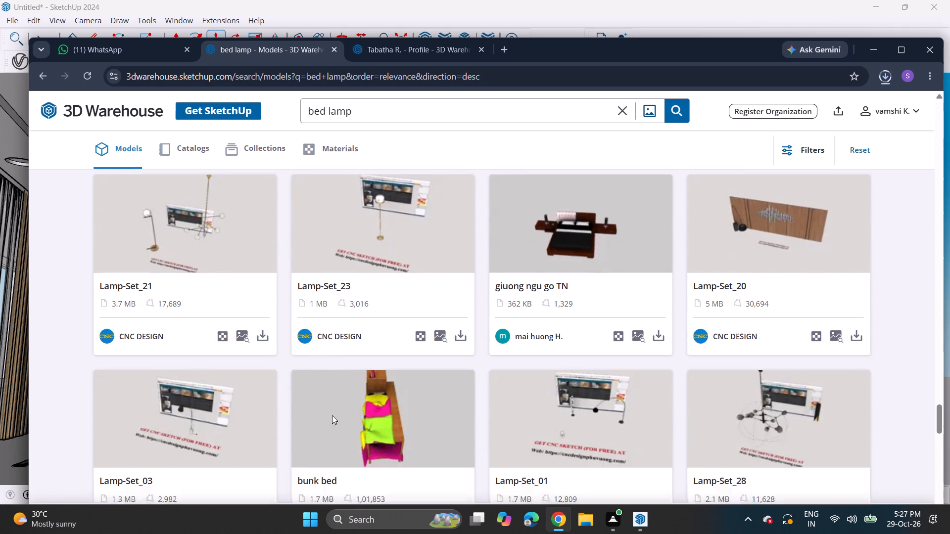
scroll(332, 415, down, 4)
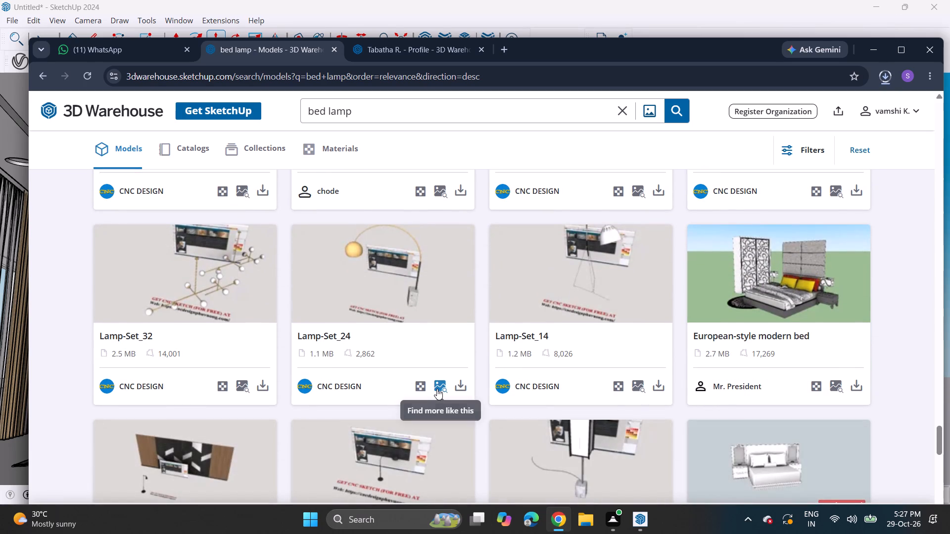
scroll(439, 391, down, 6)
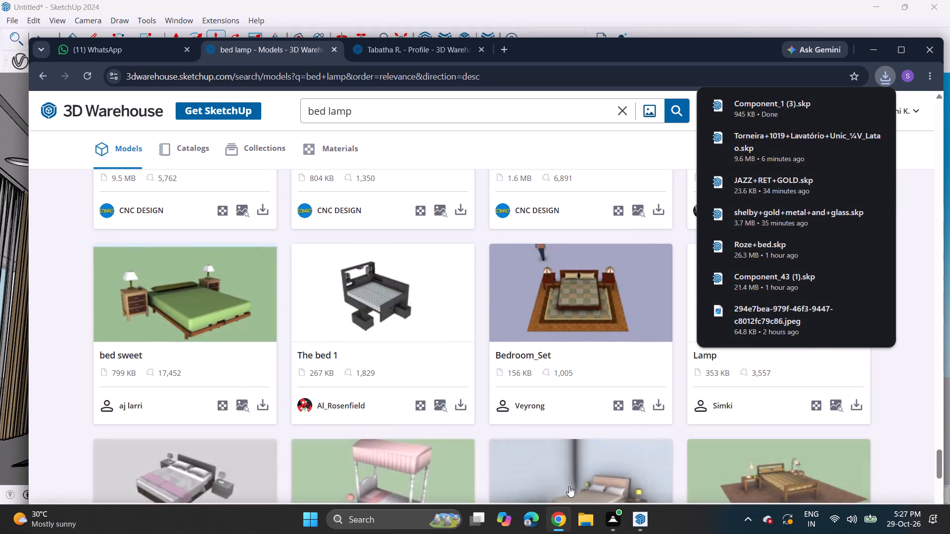
Switch to SketchUp, import the Component_1 (3) lamp model from Downloads and place it on the ground outside the room, beyond the door-side wall.
click(630, 514)
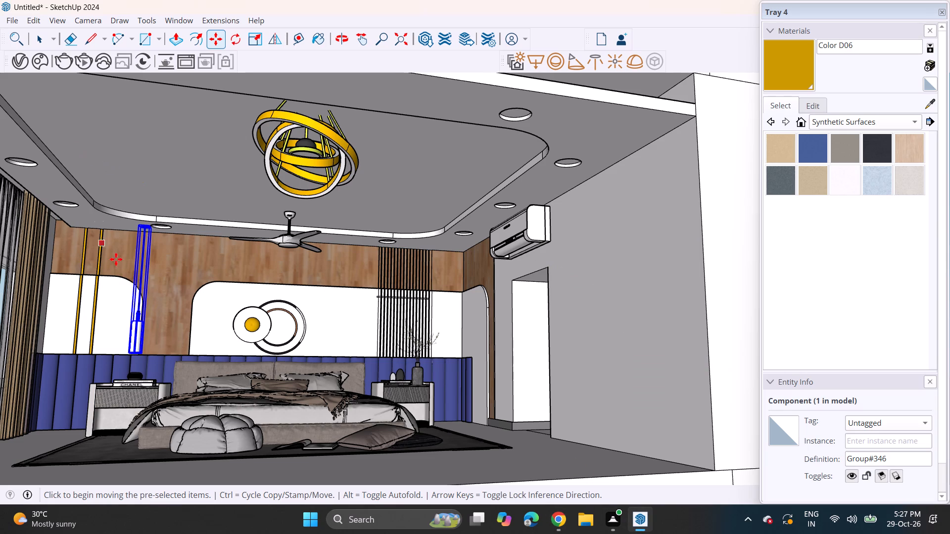
key(space)
click(130, 272)
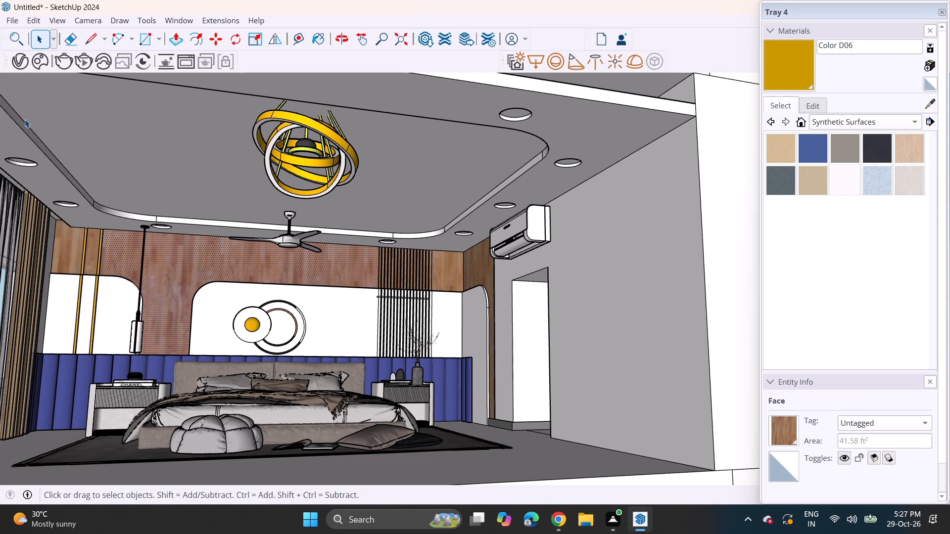
click(9, 15)
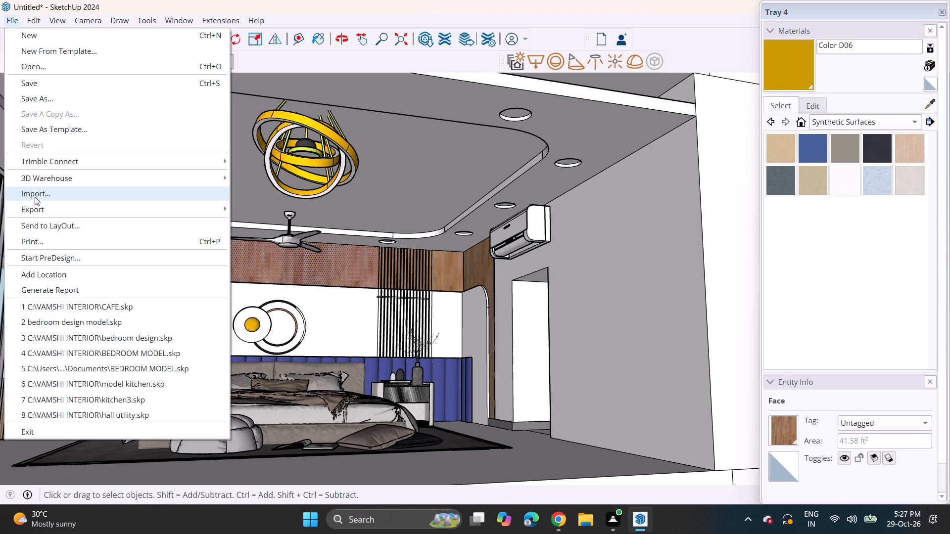
click(35, 197)
scroll(314, 188, up, 3)
scroll(314, 188, down, 2)
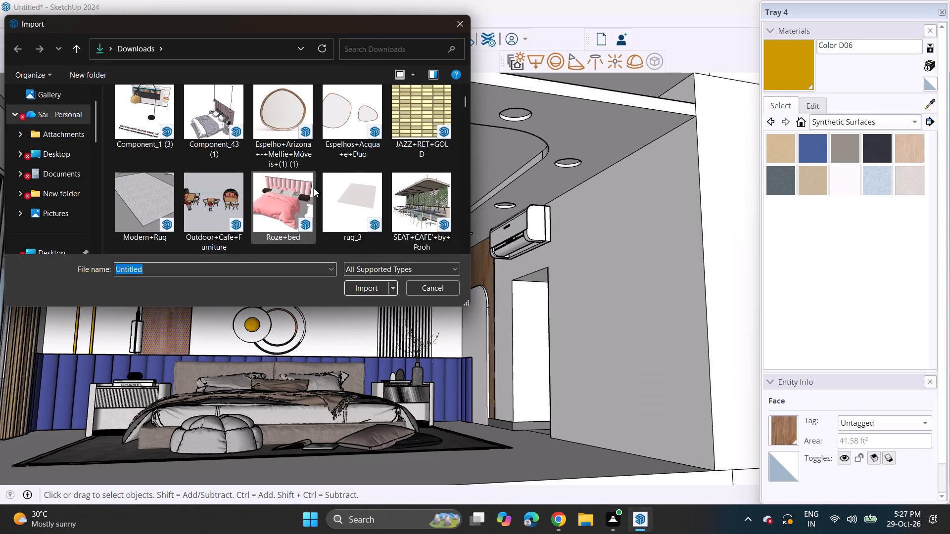
scroll(314, 189, down, 2)
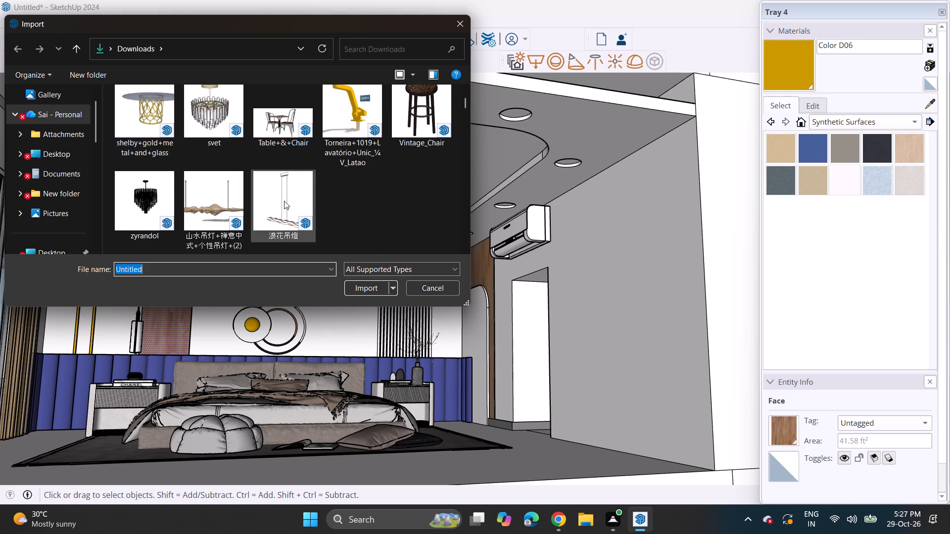
scroll(276, 204, down, 4)
scroll(276, 204, up, 2)
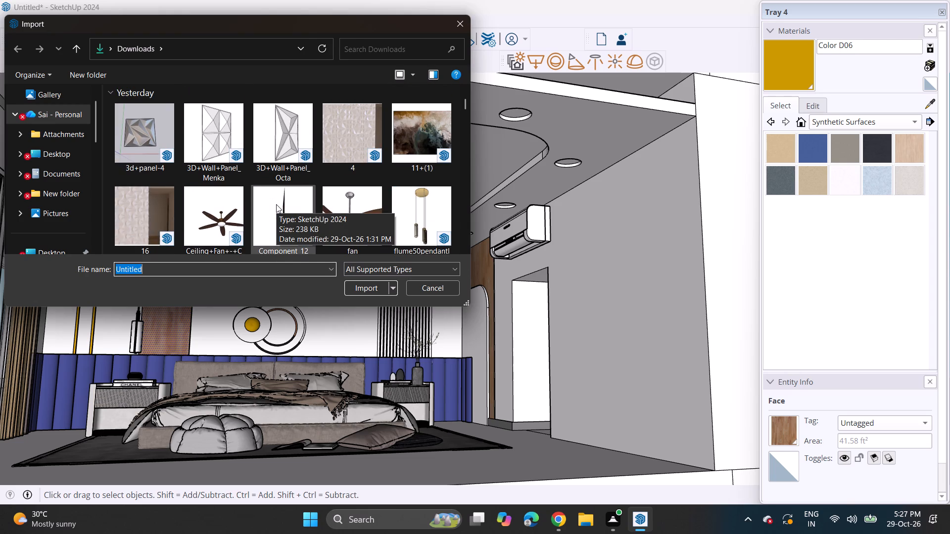
scroll(276, 204, up, 1)
scroll(314, 151, up, 7)
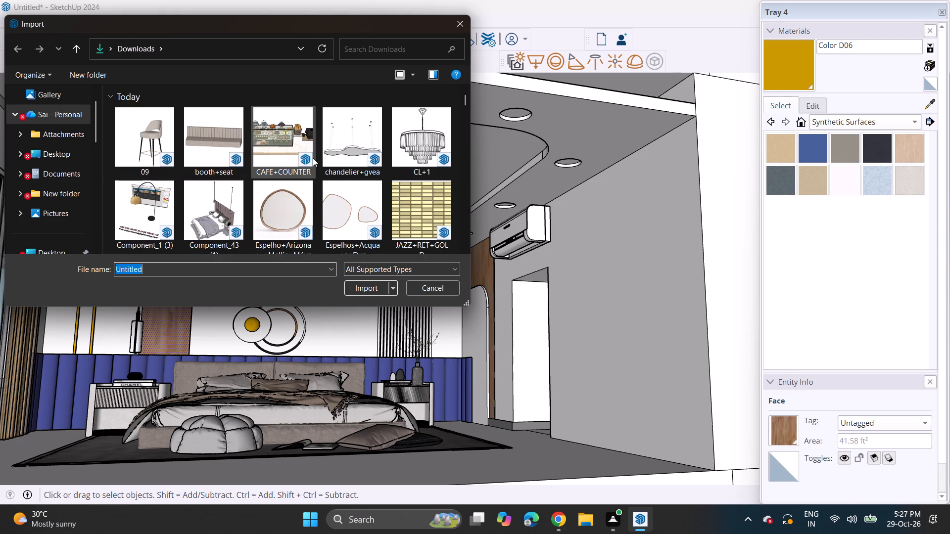
click(122, 199)
click(358, 283)
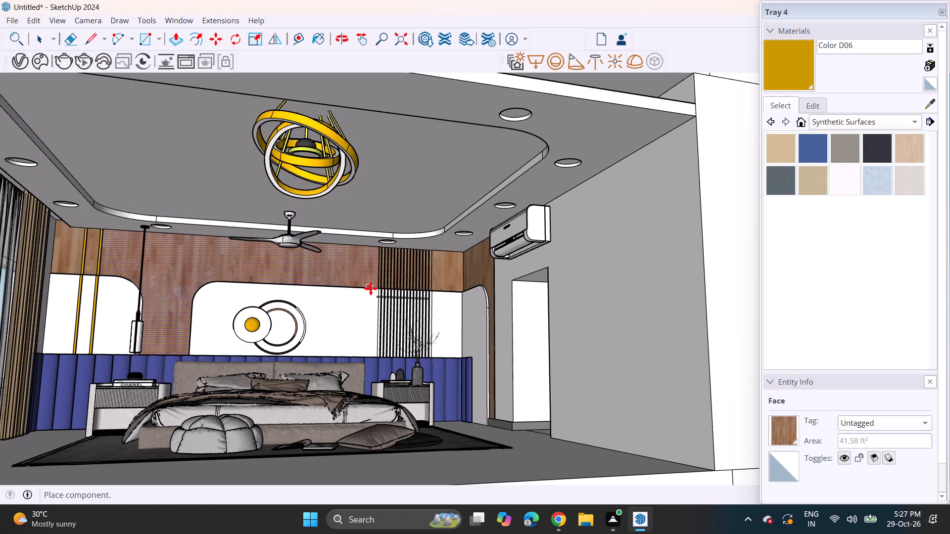
middle_drag(363, 404, 332, 450)
scroll(427, 438, down, 8)
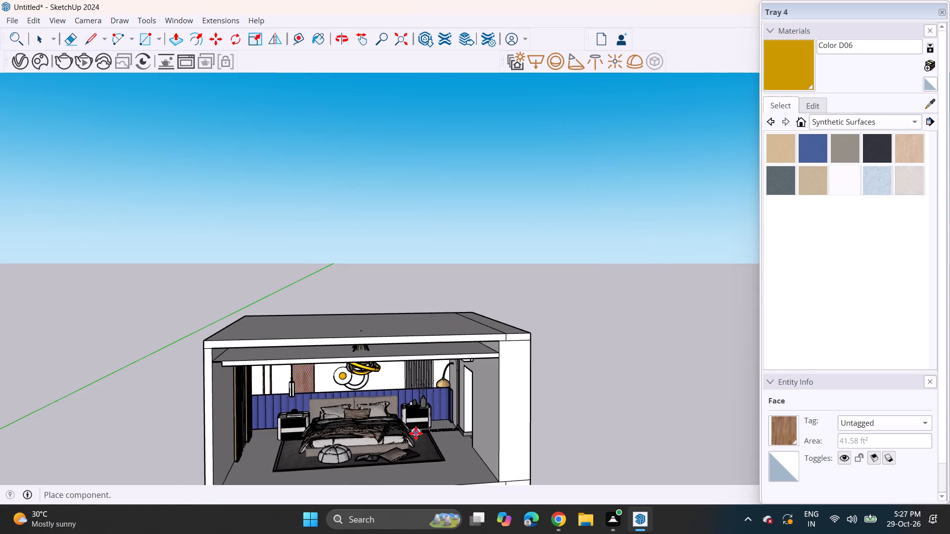
shift+middle_drag(275, 424, 208, 419)
click(543, 411)
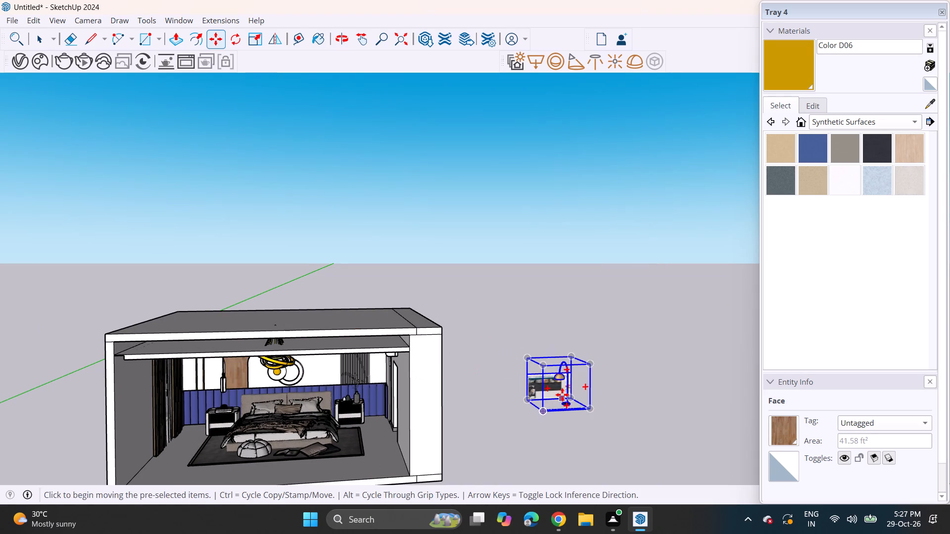
Explode the imported lamp component on the ground outside the room.
key(space)
right_click(562, 393)
click(591, 144)
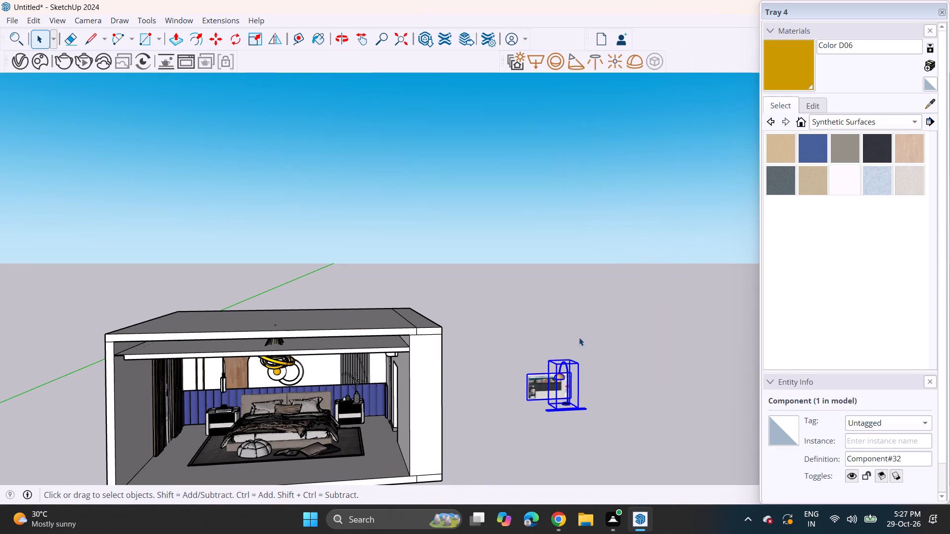
Move the Lamp-Set_08 arc lamp from outside the room to the floor by the nightstand nearest the door.
click(564, 387)
scroll(567, 395, up, 5)
click(568, 395)
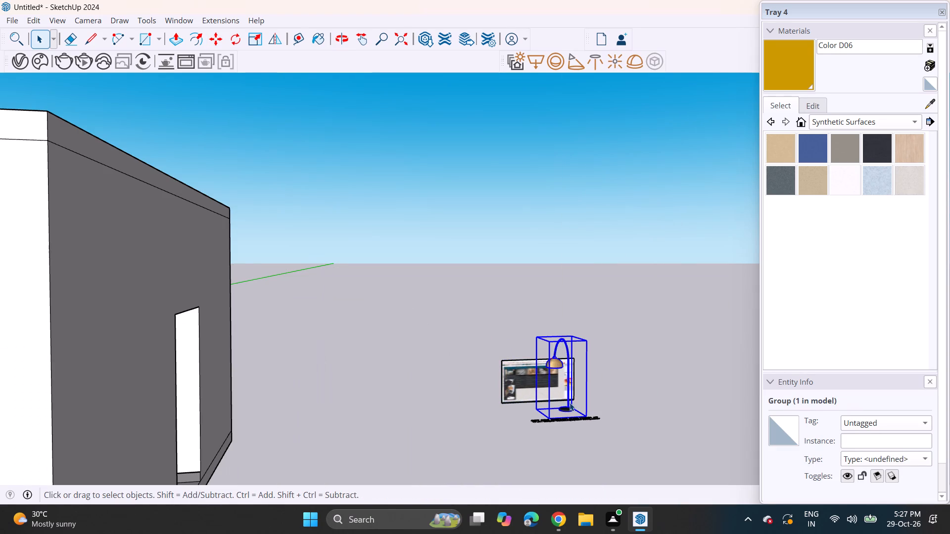
scroll(397, 261, down, 4)
scroll(394, 245, up, 1)
scroll(394, 234, down, 2)
click(207, 38)
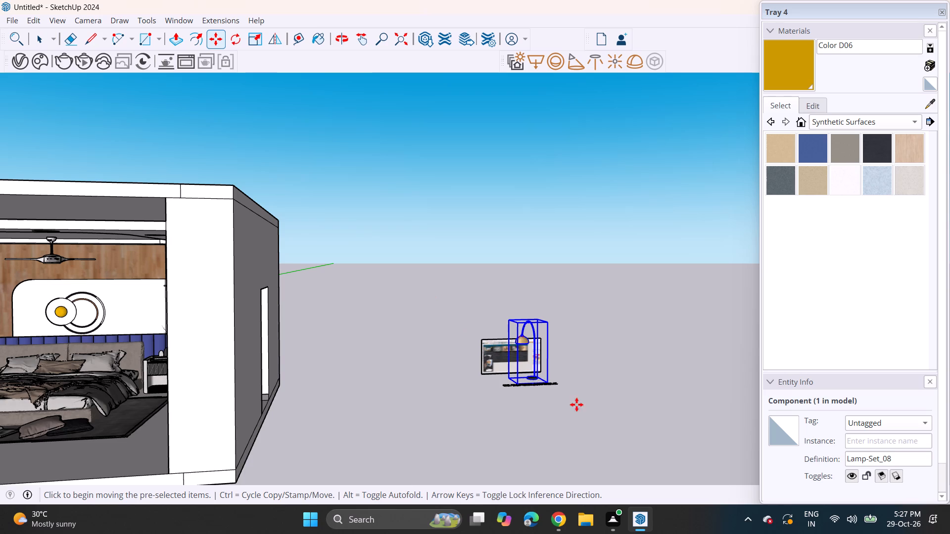
click(546, 381)
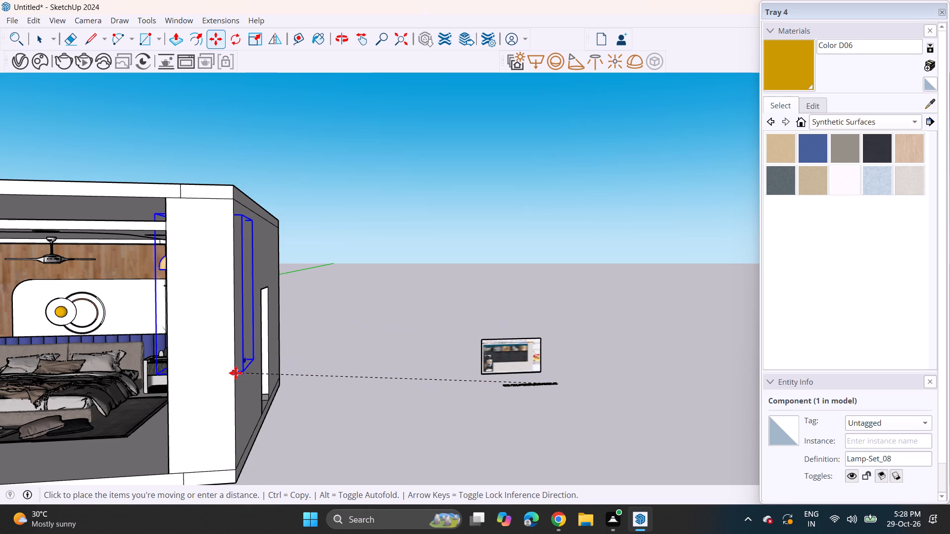
shift+middle_drag(236, 373, 498, 386)
scroll(356, 362, up, 5)
scroll(314, 377, up, 4)
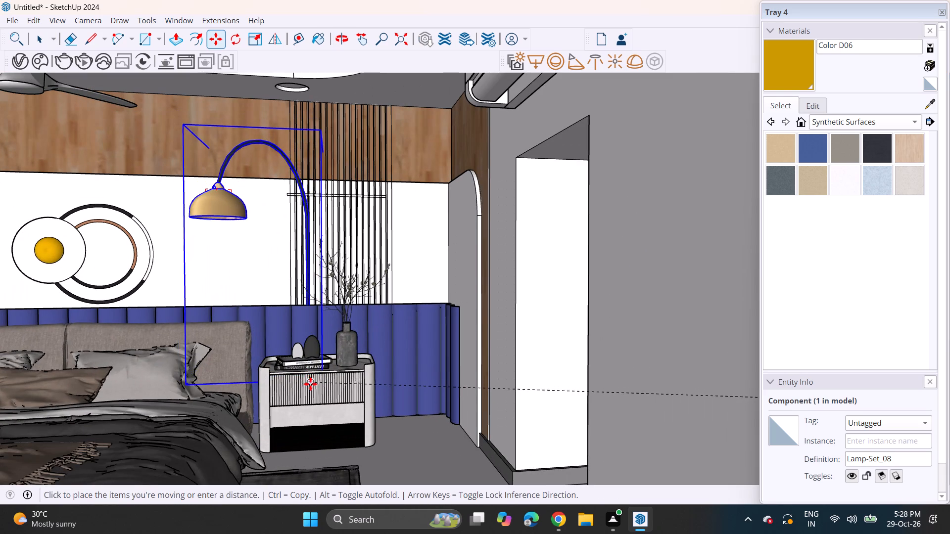
click(303, 358)
click(309, 336)
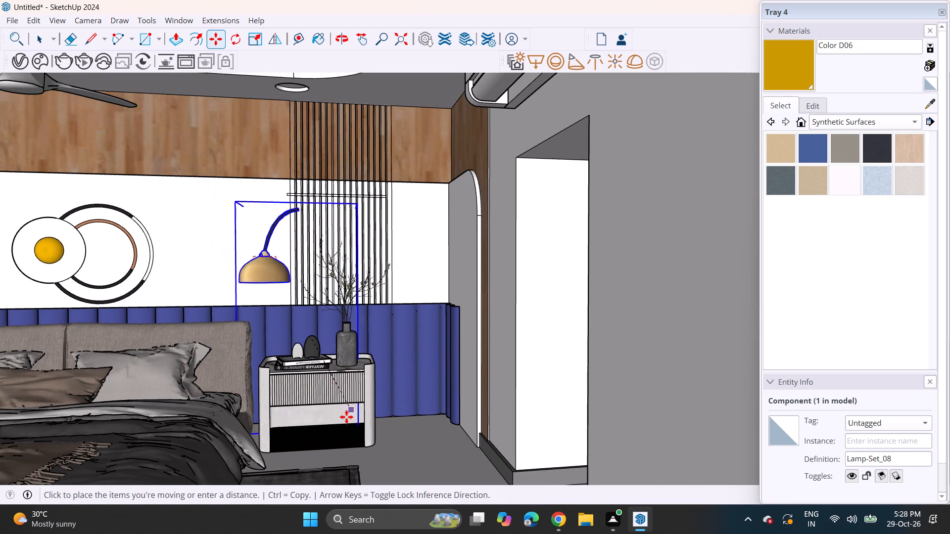
click(335, 464)
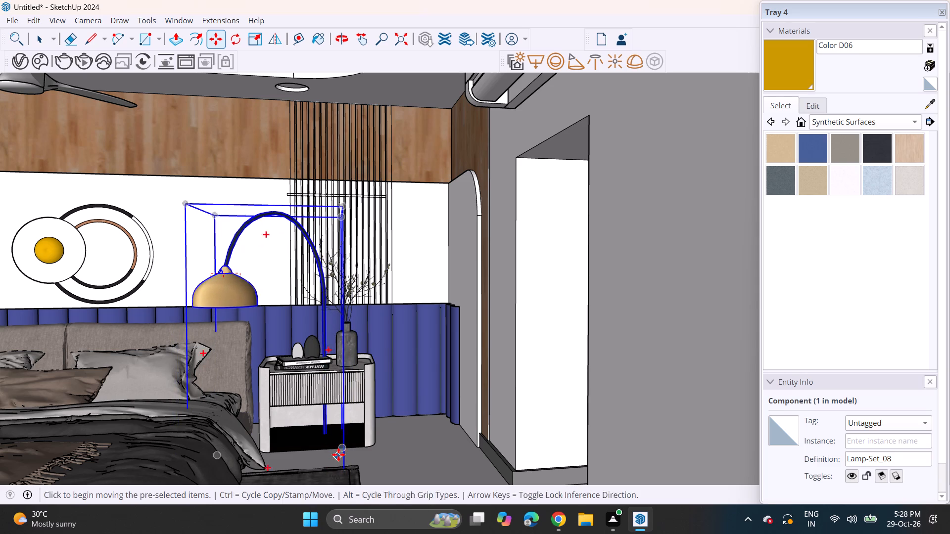
Raise the arc lamp vertically until its base is level with the nightstand top.
scroll(337, 452, down, 4)
shift+middle_drag(339, 455, 369, 351)
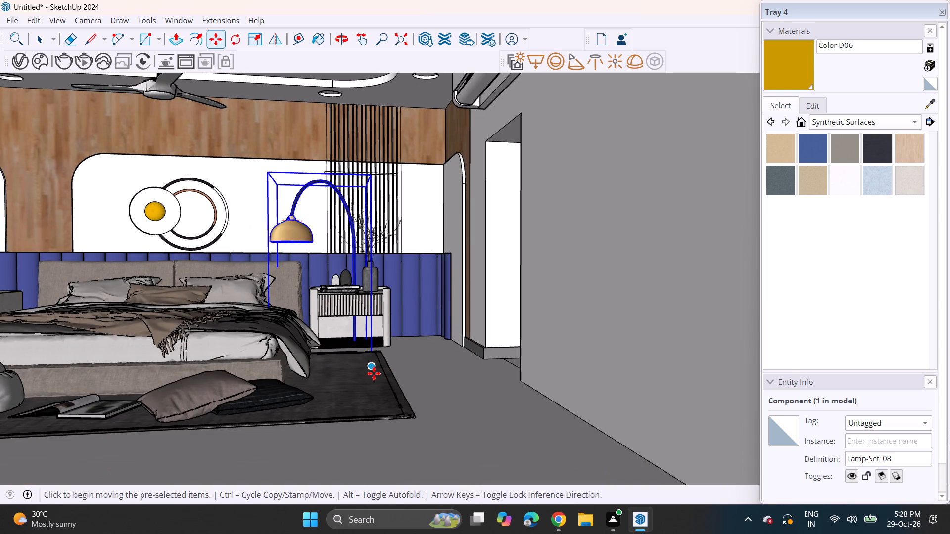
click(374, 373)
scroll(376, 294, up, 4)
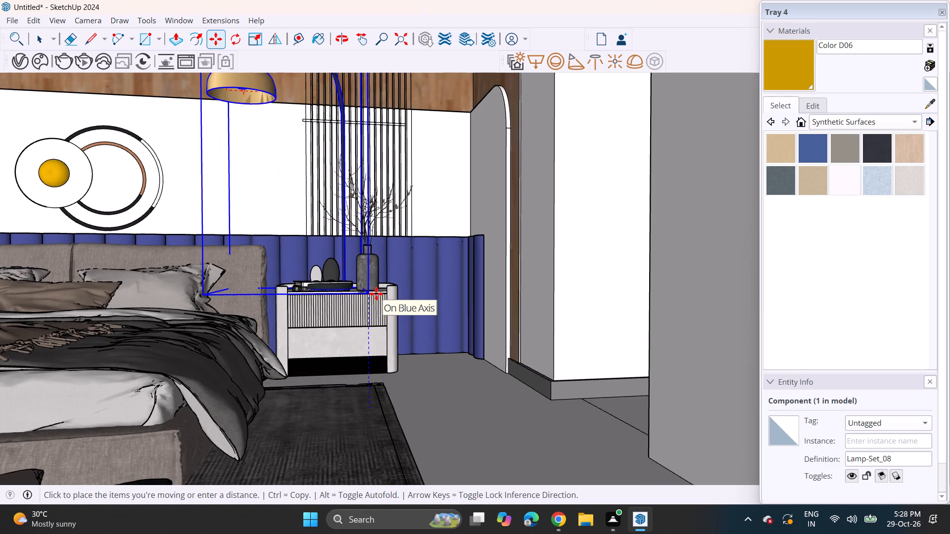
click(376, 294)
Scale the arc lamp down uniformly to table-lamp size, less than half its current height.
scroll(259, 120, down, 3)
shift+middle_drag(262, 133, 293, 232)
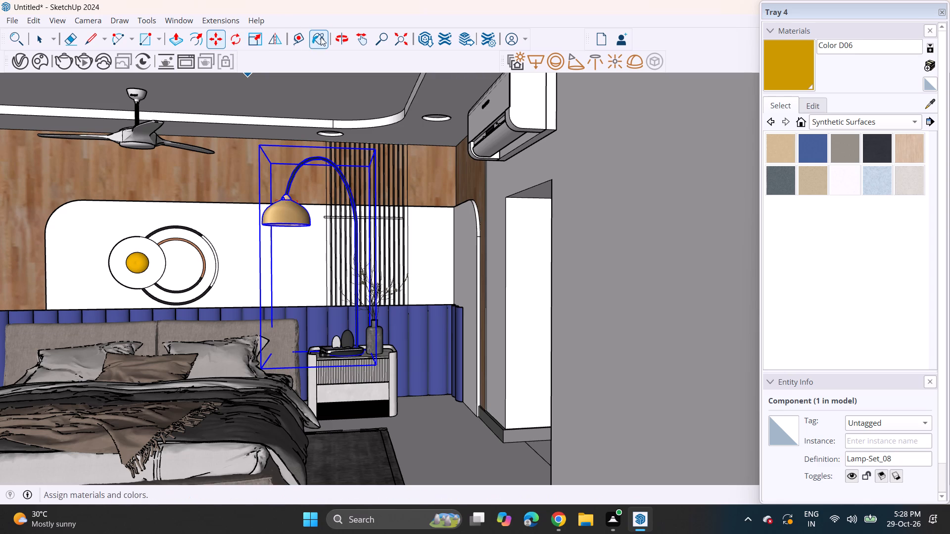
click(263, 39)
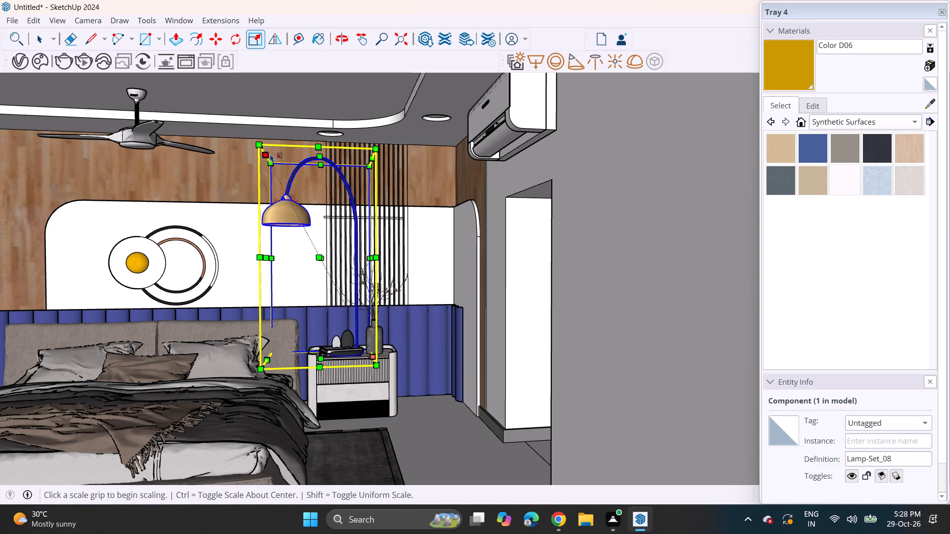
click(272, 164)
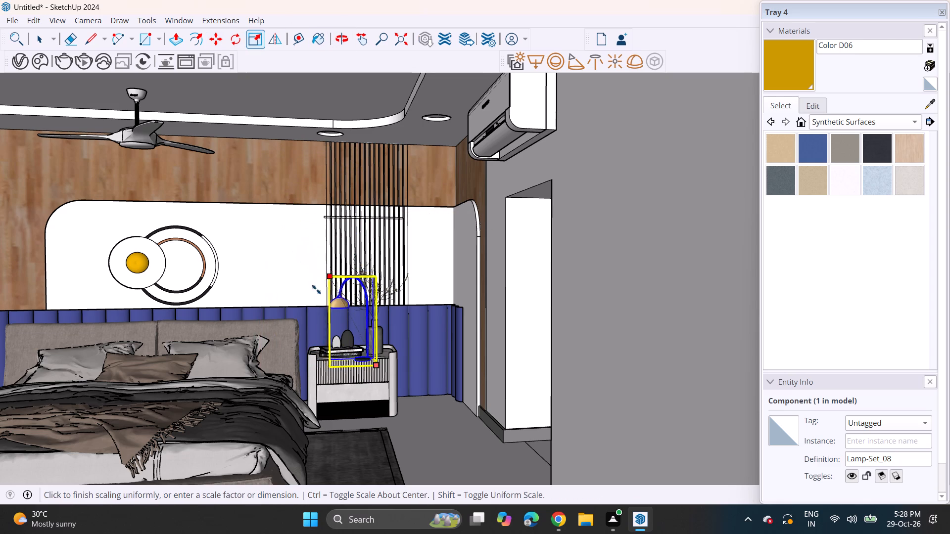
click(332, 314)
Move the small arc lamp onto the bed-side end of the nightstand top, beside the stacked books.
scroll(364, 346, up, 10)
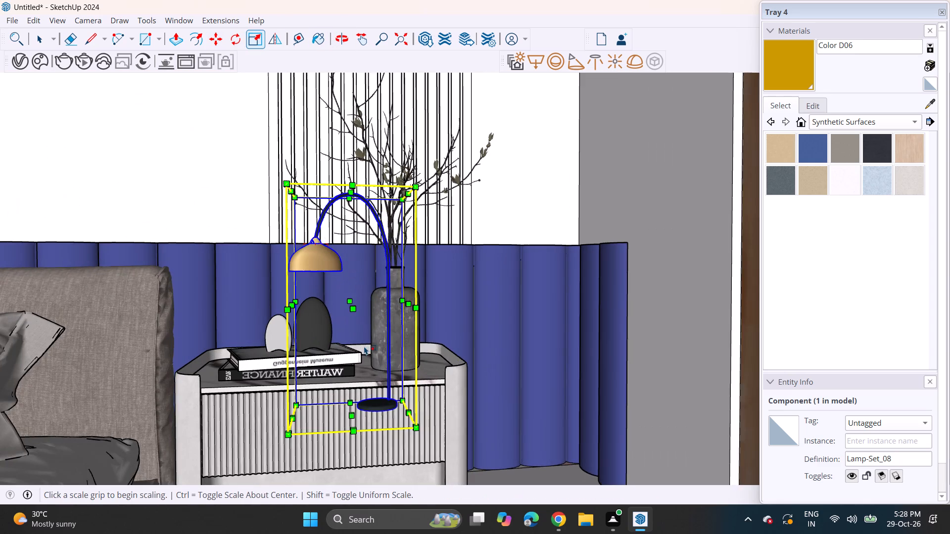
middle_drag(360, 346, 398, 322)
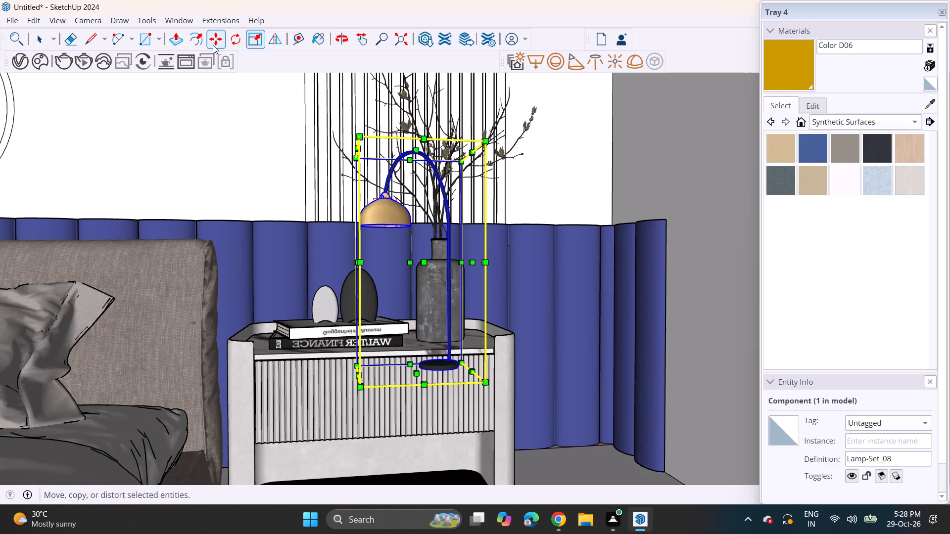
click(213, 45)
drag(489, 385, 482, 385)
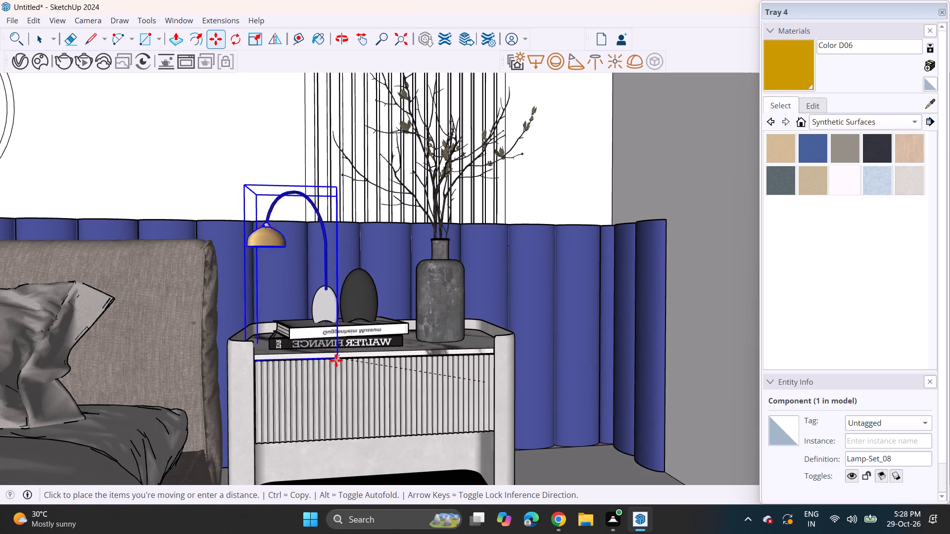
click(285, 356)
Explode the Lamp-Set_08 component so its bulb can be edited separately.
scroll(256, 294, up, 3)
scroll(204, 234, up, 2)
middle_drag(178, 149, 228, 55)
scroll(175, 134, up, 1)
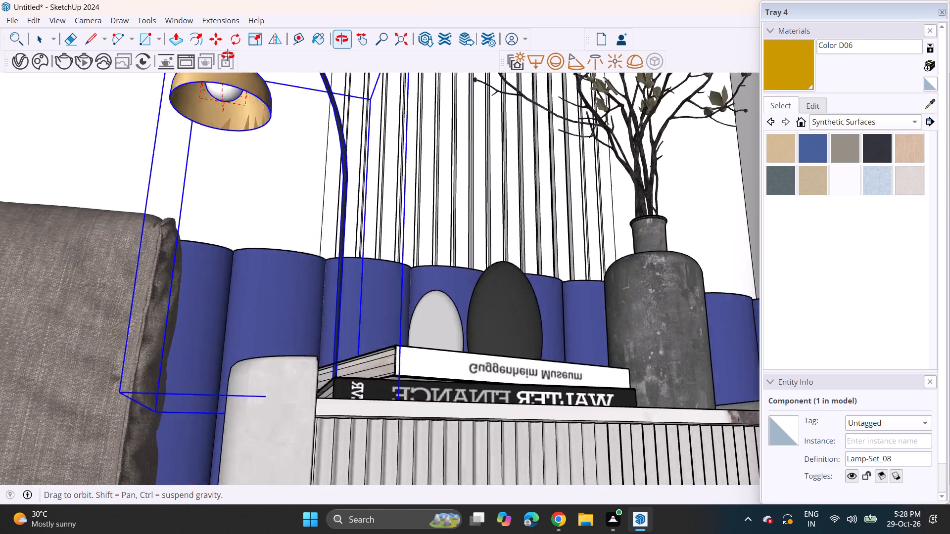
middle_drag(228, 55, 264, 98)
scroll(292, 101, up, 2)
scroll(292, 101, down, 1)
scroll(292, 101, up, 1)
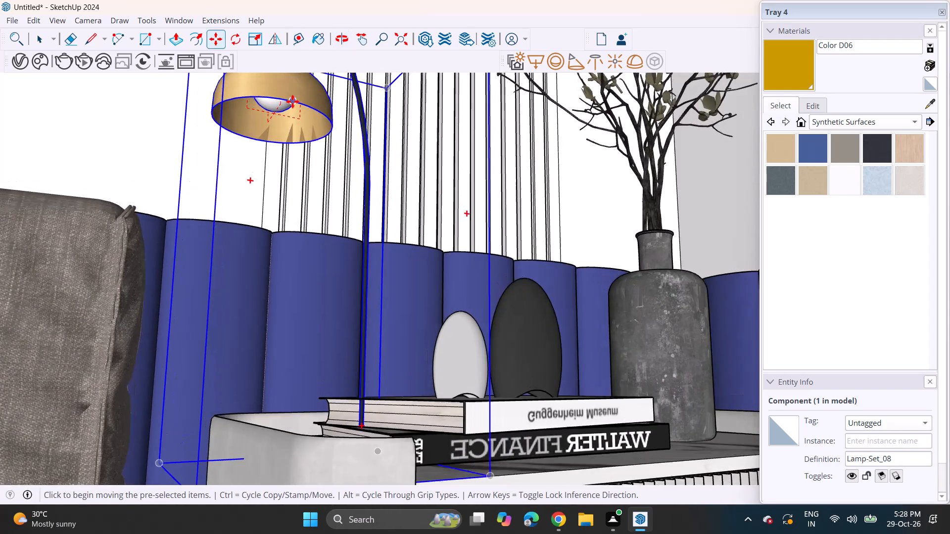
scroll(292, 101, up, 4)
key(space)
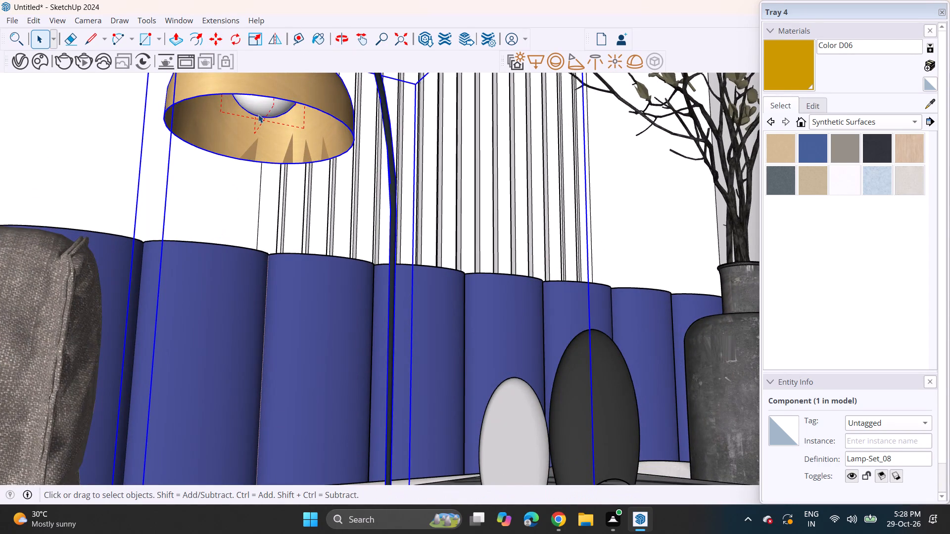
click(258, 114)
right_click(259, 109)
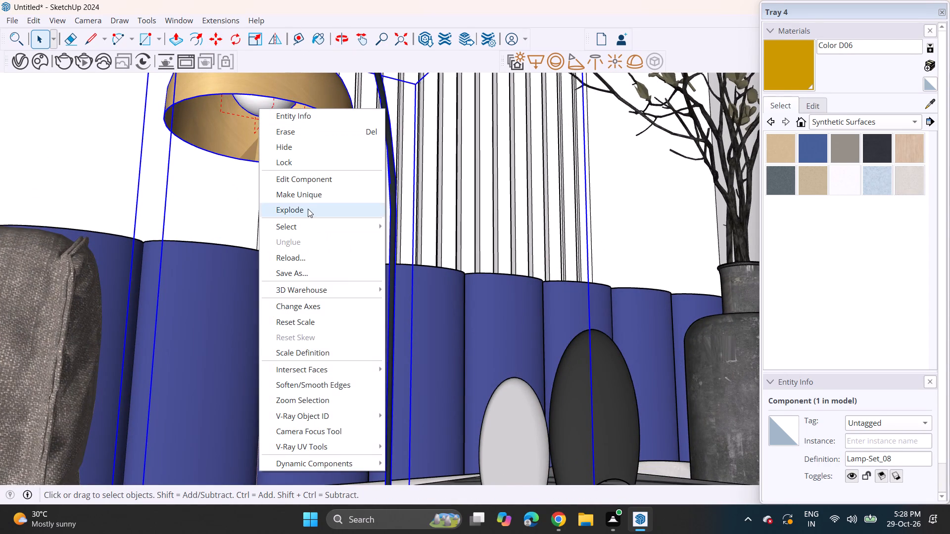
click(308, 209)
Scale the bulb group up uniformly from two opposite corners so it fills the lamp's gold dome shade.
click(269, 111)
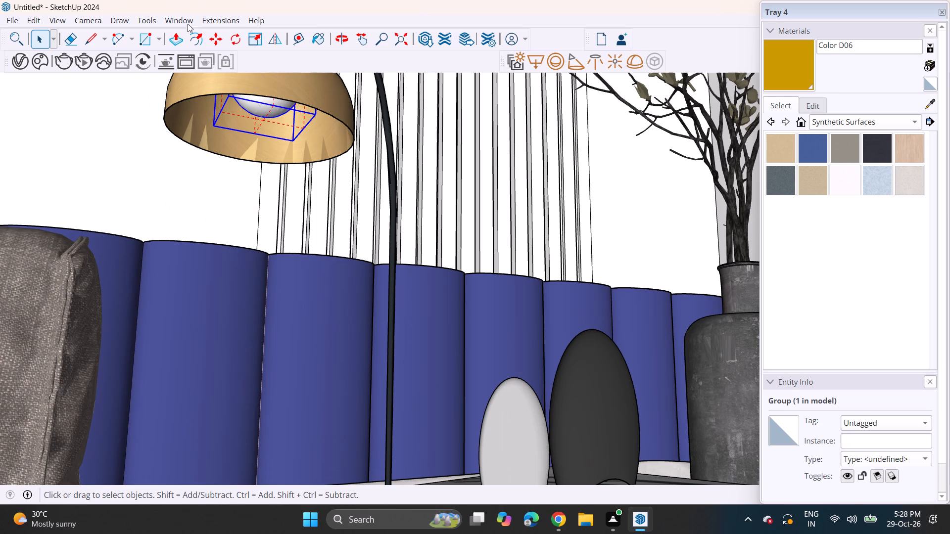
click(258, 42)
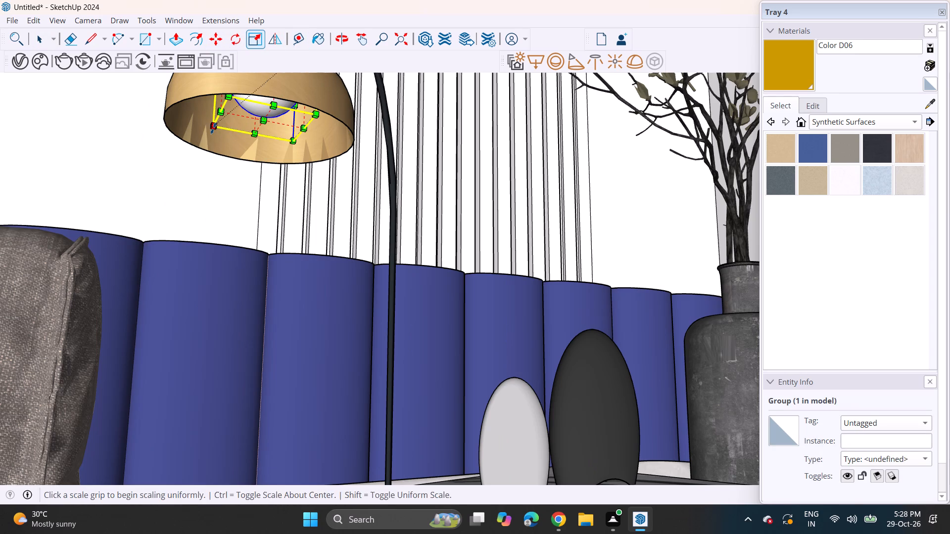
click(213, 128)
click(160, 199)
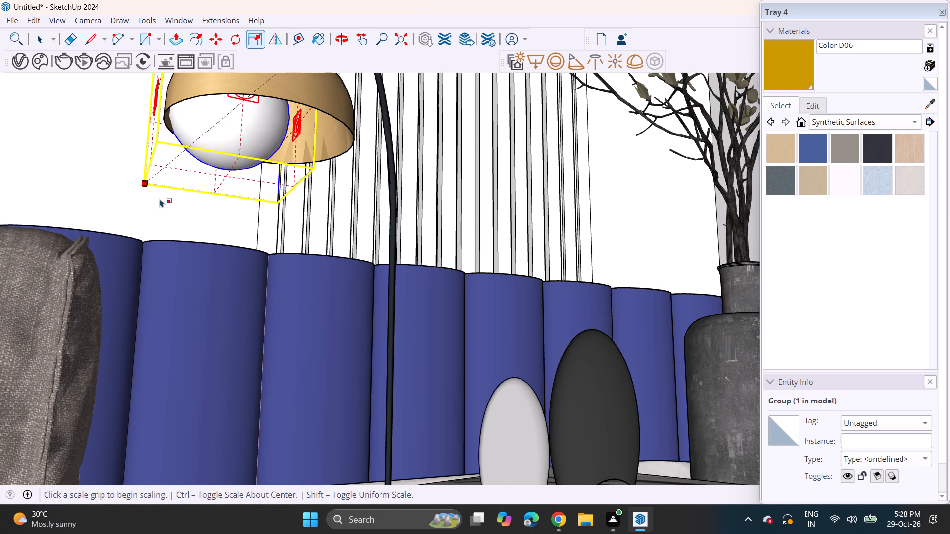
click(315, 169)
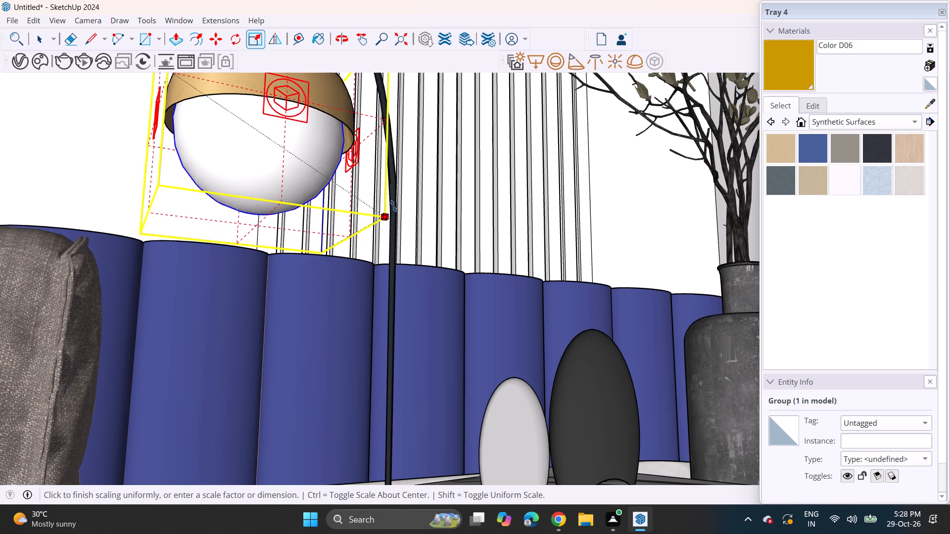
click(393, 206)
Examine the bedside lamp with its bulb, and the whole bedroom as seen from the foot of the bed.
middle_drag(380, 205, 251, 231)
scroll(266, 219, down, 2)
scroll(266, 224, up, 1)
scroll(266, 229, down, 4)
scroll(266, 229, up, 1)
middle_drag(240, 252, 373, 239)
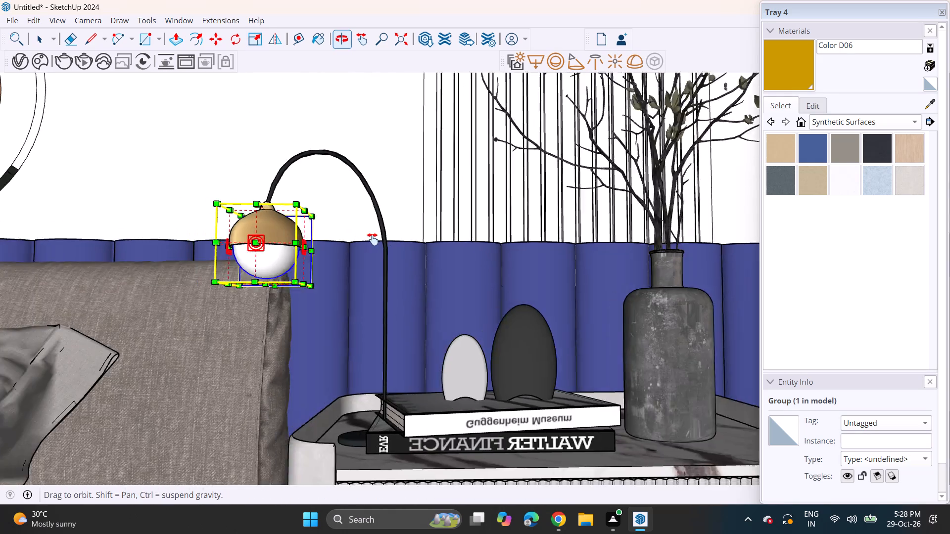
middle_drag(373, 239, 398, 236)
scroll(380, 232, down, 4)
scroll(374, 242, up, 1)
scroll(349, 255, down, 10)
shift+middle_drag(300, 286, 484, 313)
middle_drag(318, 314, 312, 331)
scroll(306, 327, down, 5)
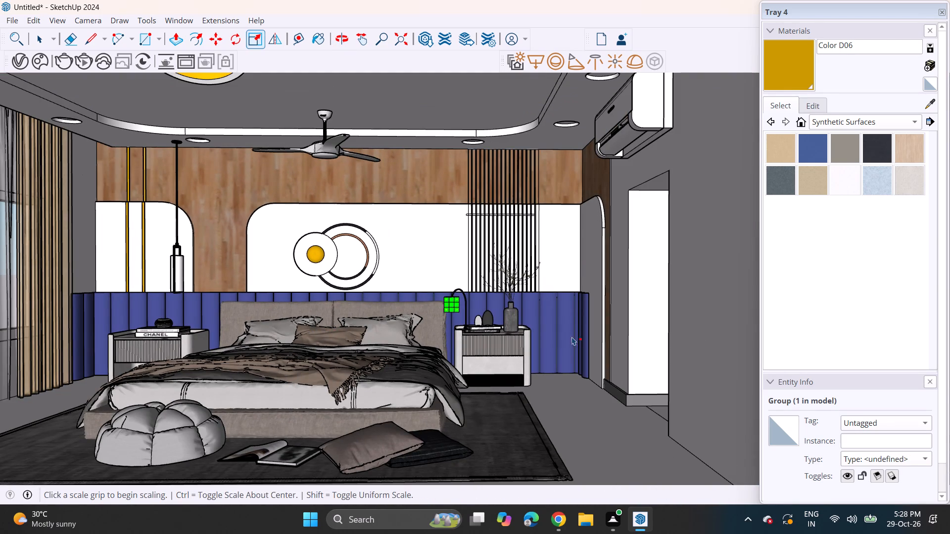
key(space)
click(570, 387)
scroll(487, 358, down, 2)
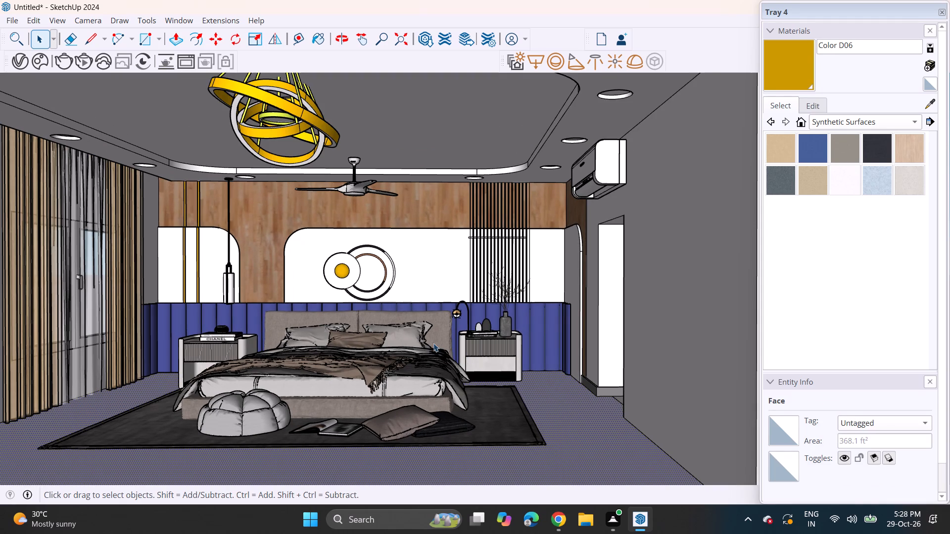
shift+middle_drag(426, 340, 507, 328)
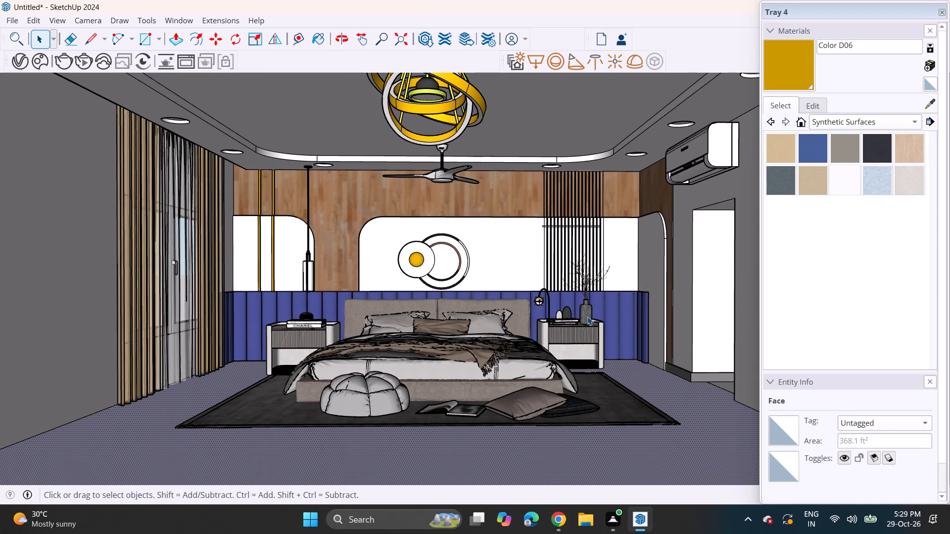
middle_drag(574, 316, 556, 316)
middle_drag(351, 314, 377, 301)
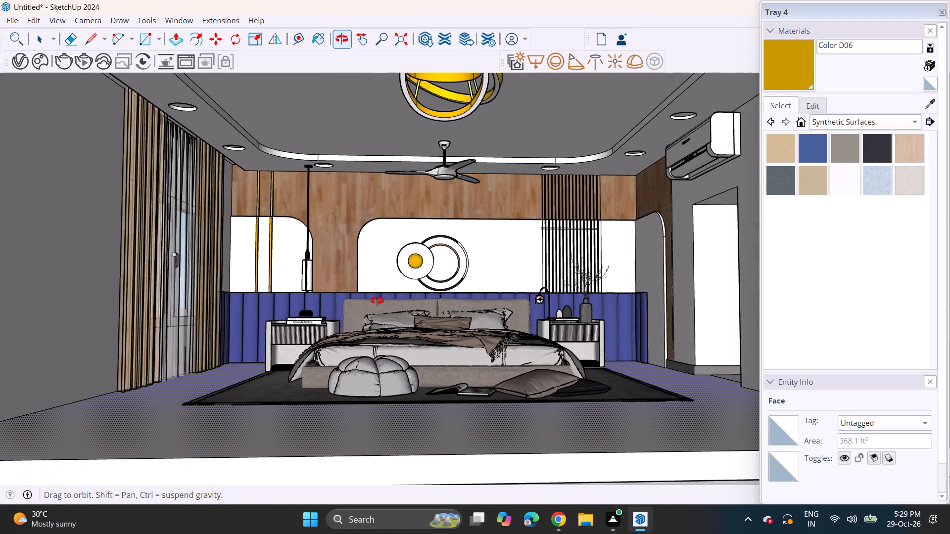
middle_drag(377, 301, 376, 301)
scroll(823, 198, up, 2)
scroll(823, 198, down, 1)
scroll(823, 198, up, 1)
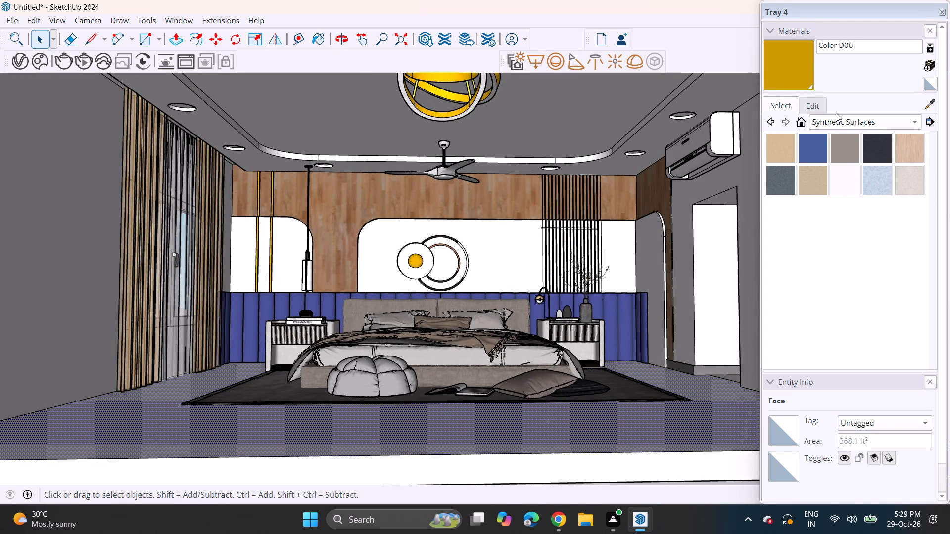
Paint the white wall panel behind the bed, on both sides of the slats, with Blacktop Old 01 from Asphalt and Concrete.
click(836, 113)
click(837, 121)
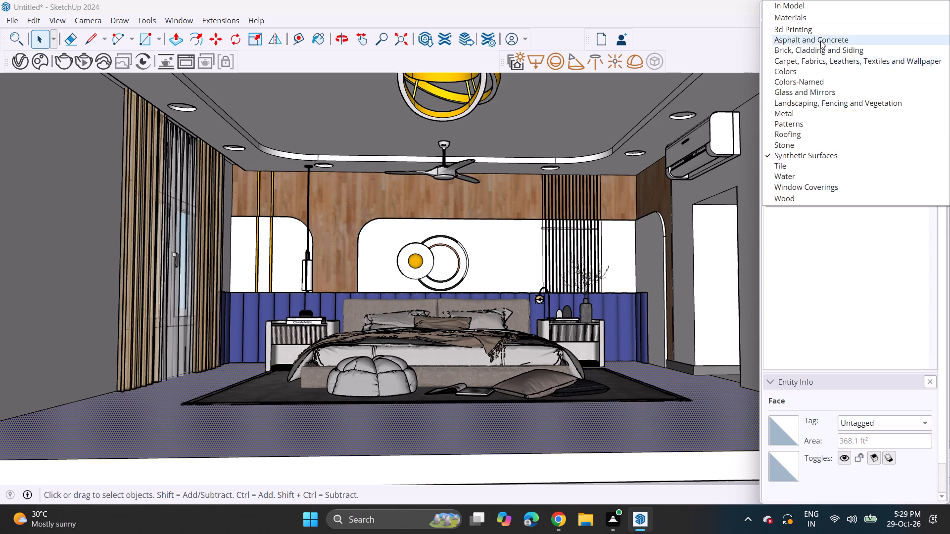
click(819, 26)
click(832, 125)
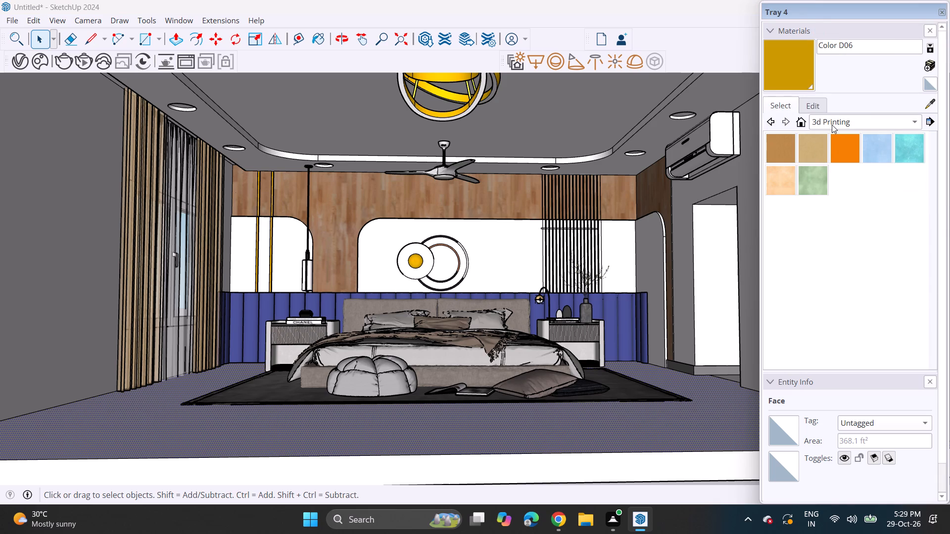
click(823, 115)
click(835, 123)
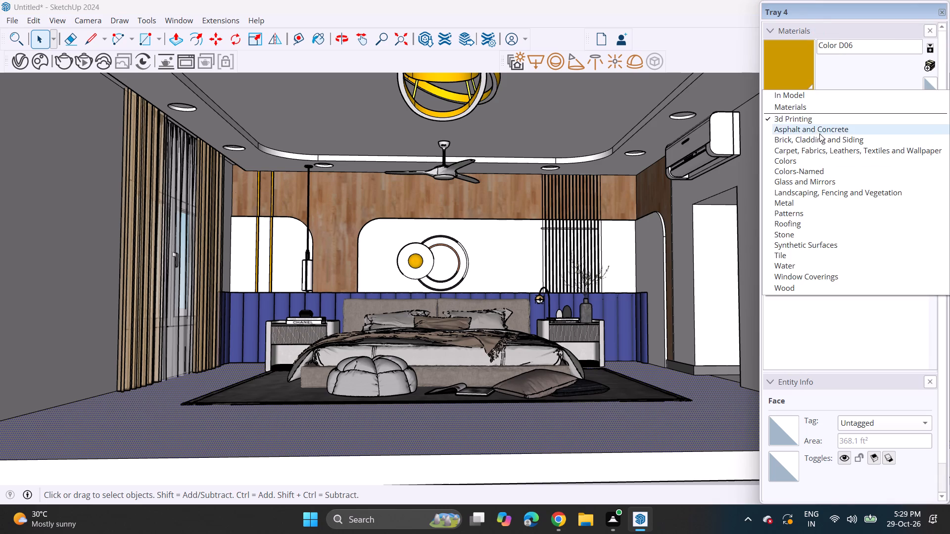
click(818, 133)
click(852, 156)
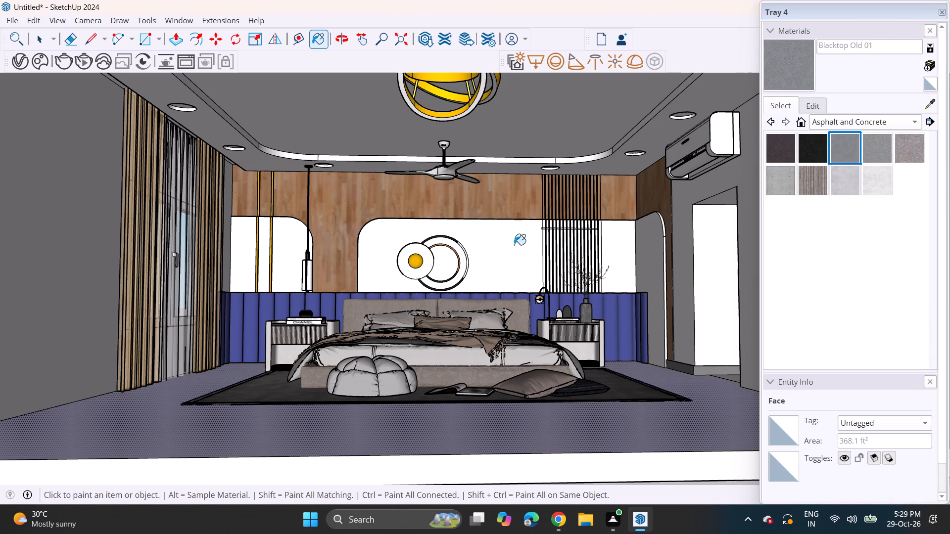
click(494, 264)
click(608, 249)
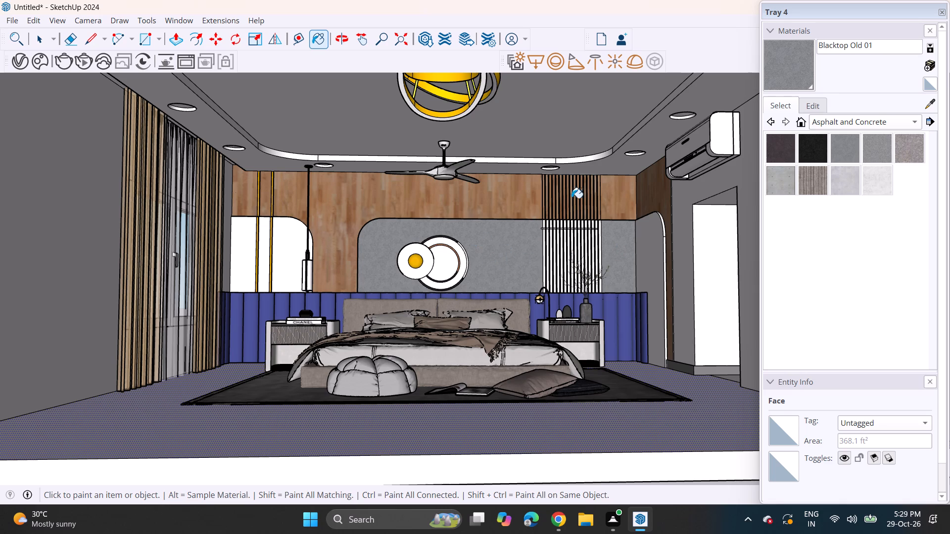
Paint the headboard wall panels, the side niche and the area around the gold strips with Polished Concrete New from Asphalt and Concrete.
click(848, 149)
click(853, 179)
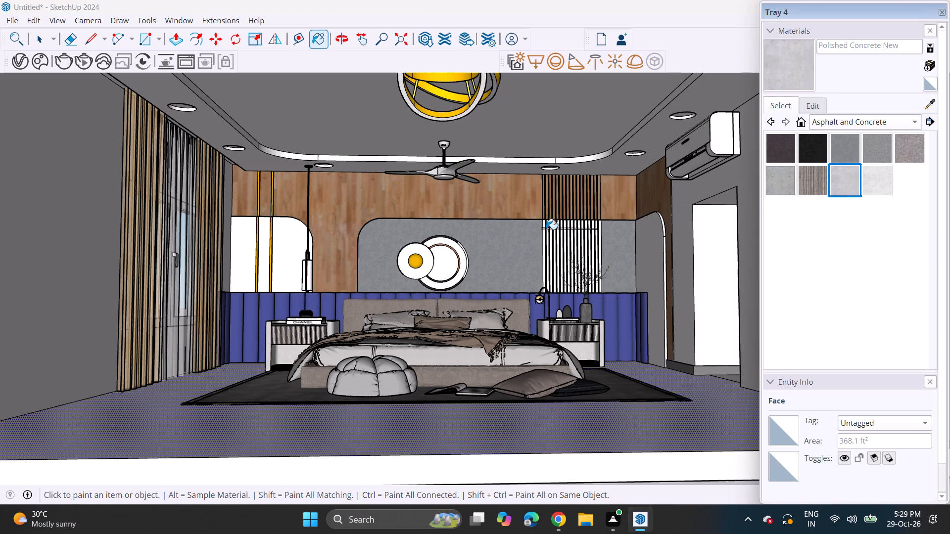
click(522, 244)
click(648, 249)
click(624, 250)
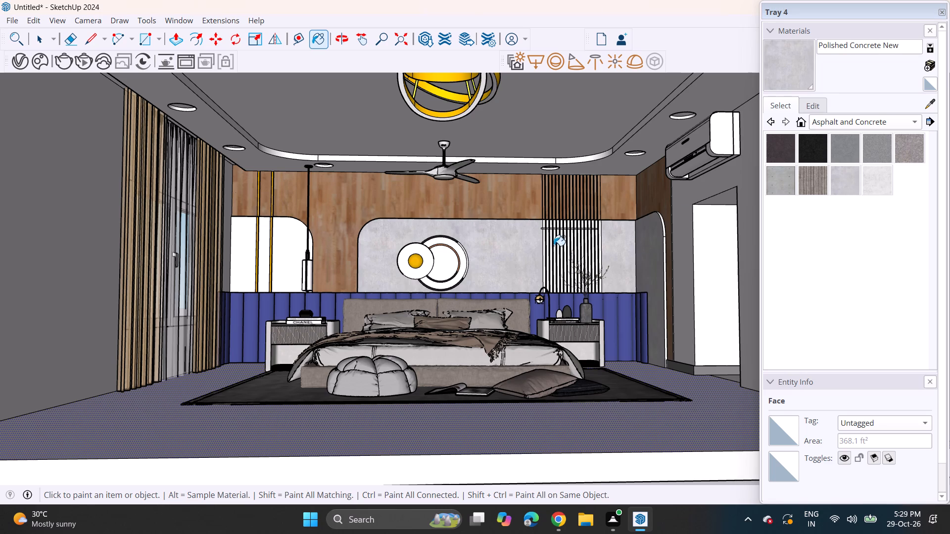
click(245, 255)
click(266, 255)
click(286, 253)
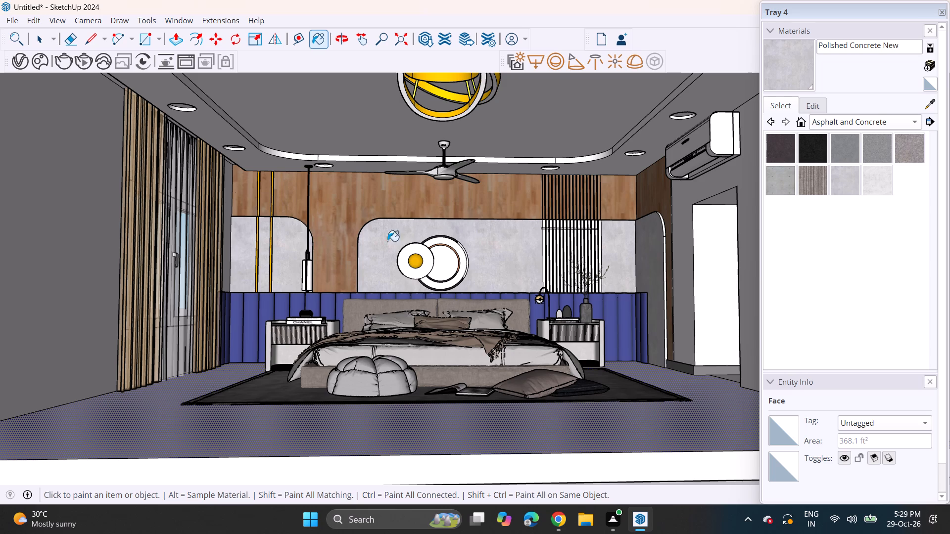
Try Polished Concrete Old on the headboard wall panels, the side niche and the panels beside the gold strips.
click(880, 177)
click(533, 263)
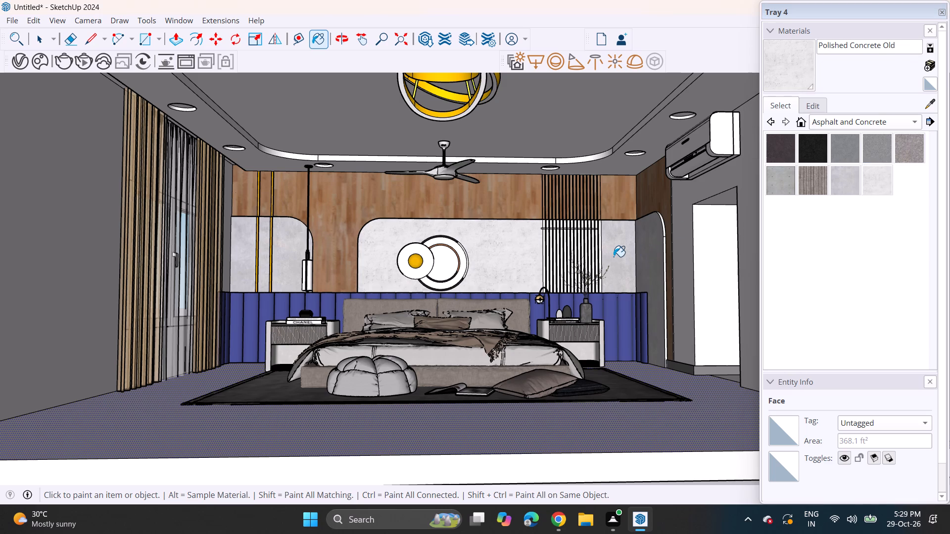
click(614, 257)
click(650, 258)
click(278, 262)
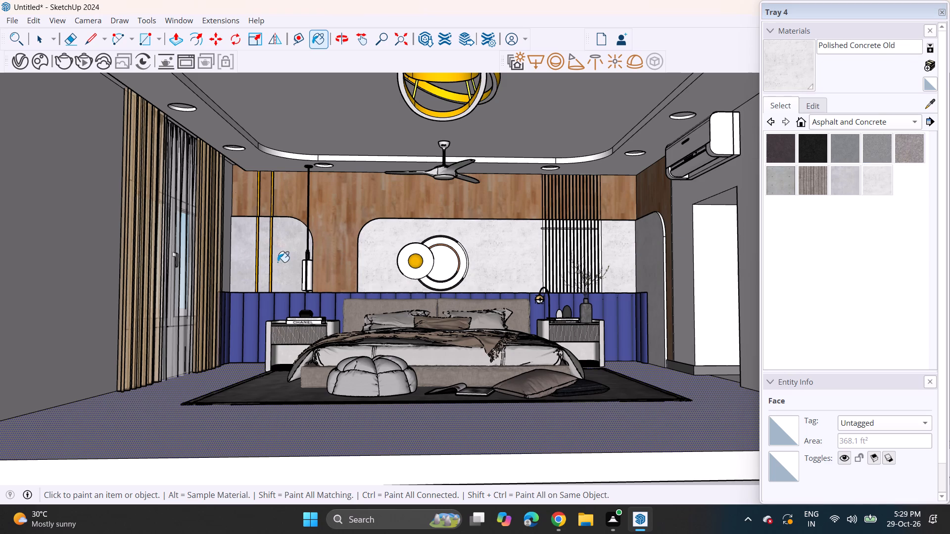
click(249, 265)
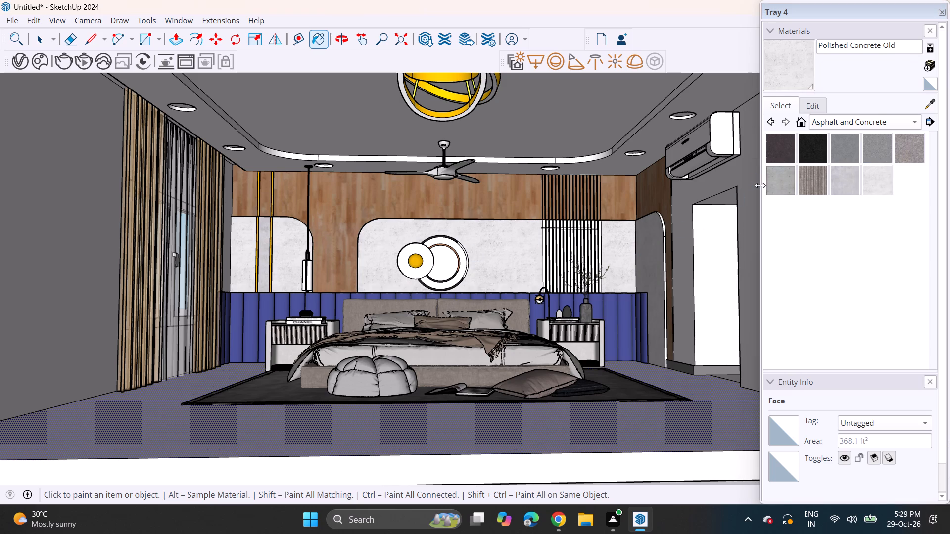
Paint the large panel behind the bed, its section beyond the slats and the adjoining side-wall niche edges with Polished Concrete New.
click(843, 182)
click(529, 247)
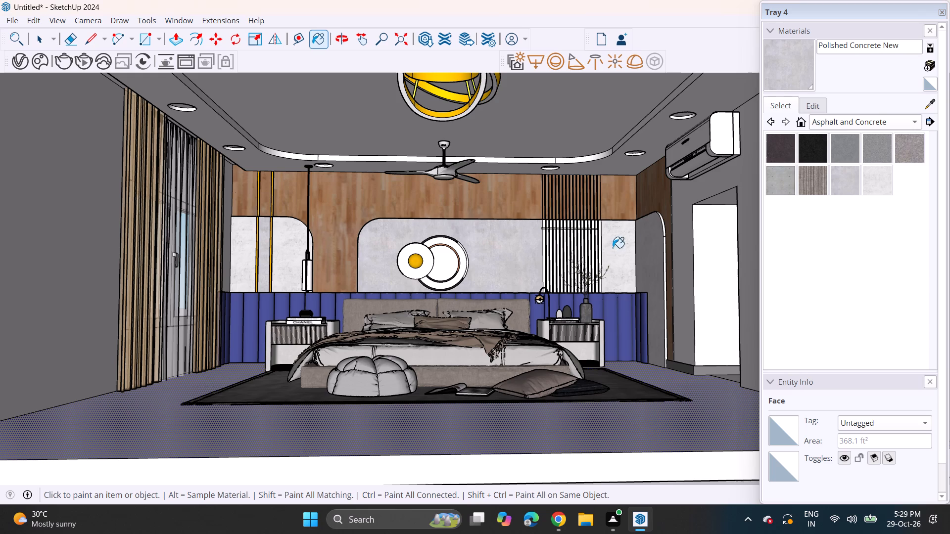
click(627, 245)
click(666, 263)
click(656, 255)
scroll(666, 250, up, 5)
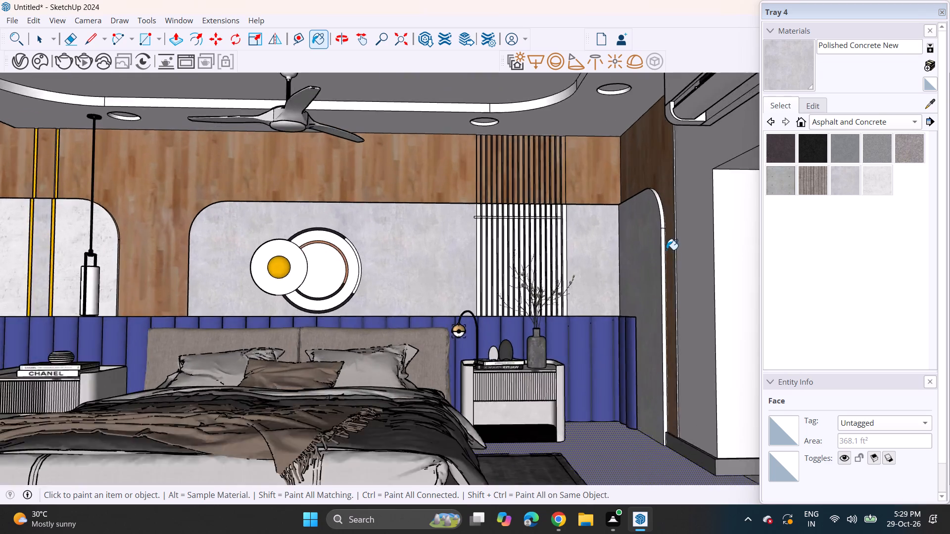
scroll(666, 250, up, 4)
scroll(666, 250, down, 1)
click(663, 244)
click(660, 218)
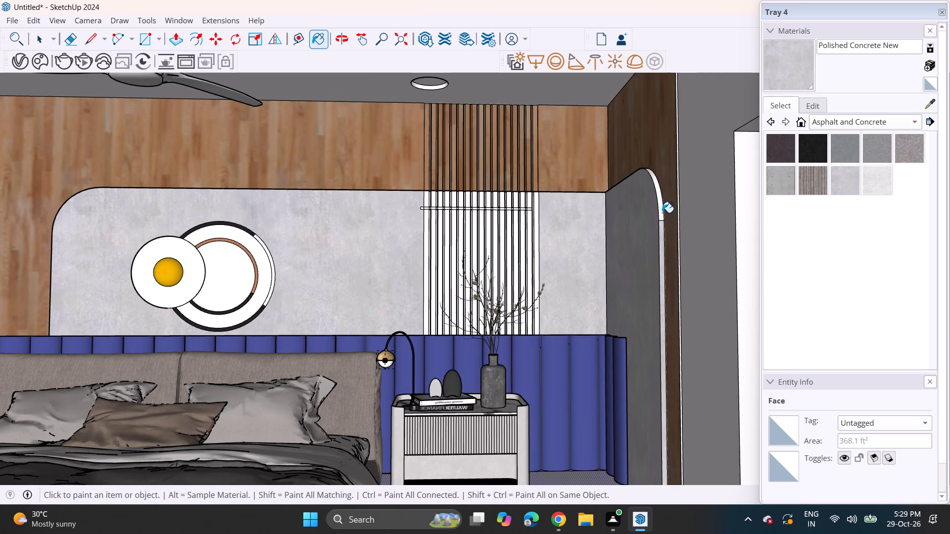
click(661, 211)
Paint the rounded wall panel behind the pendant lamp, including the area between the gold strips, with Polished Concrete New.
scroll(661, 211, down, 7)
scroll(178, 264, up, 3)
click(157, 260)
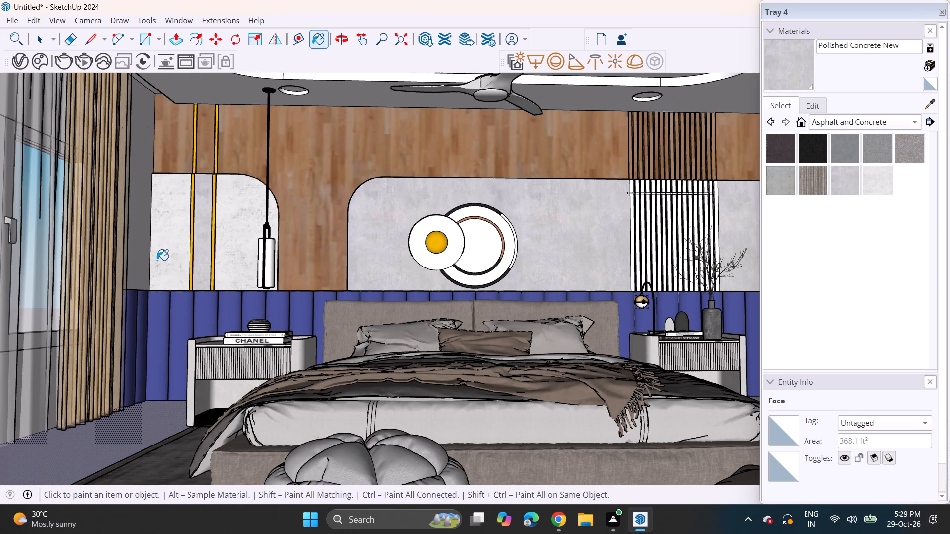
click(210, 251)
click(209, 247)
click(201, 232)
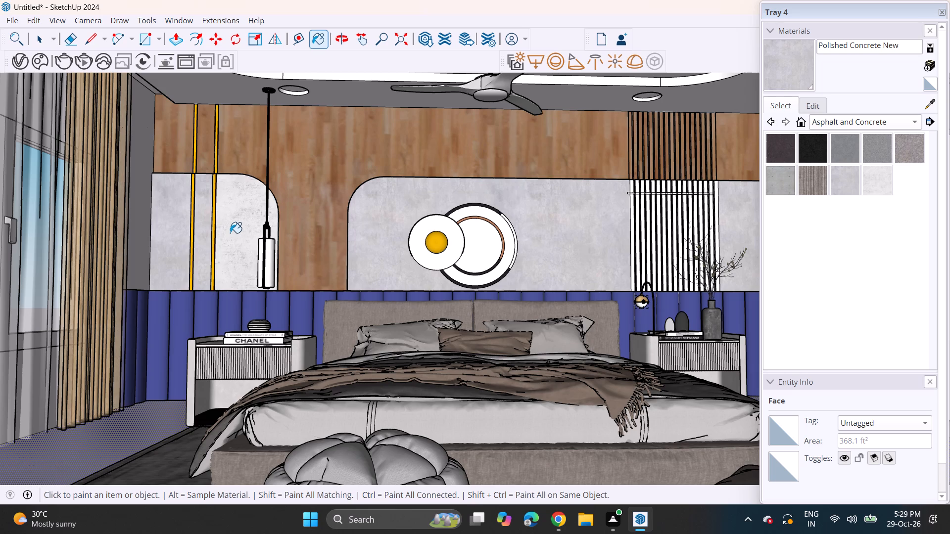
click(230, 233)
Paint the white faces inside the wall lamp's rings above the bed with Polished Concrete New.
scroll(236, 246, down, 2)
middle_drag(370, 189, 367, 218)
scroll(457, 248, down, 1)
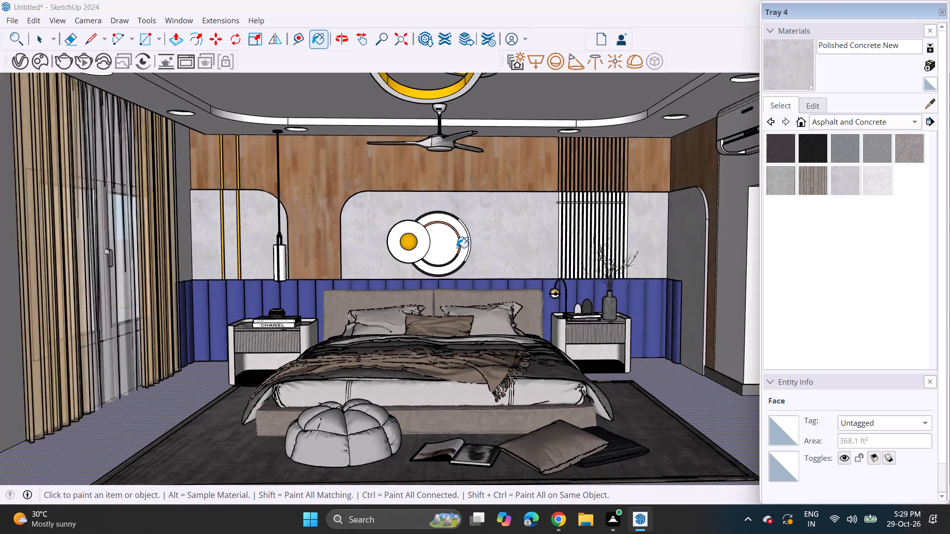
scroll(457, 248, up, 6)
click(447, 240)
click(472, 229)
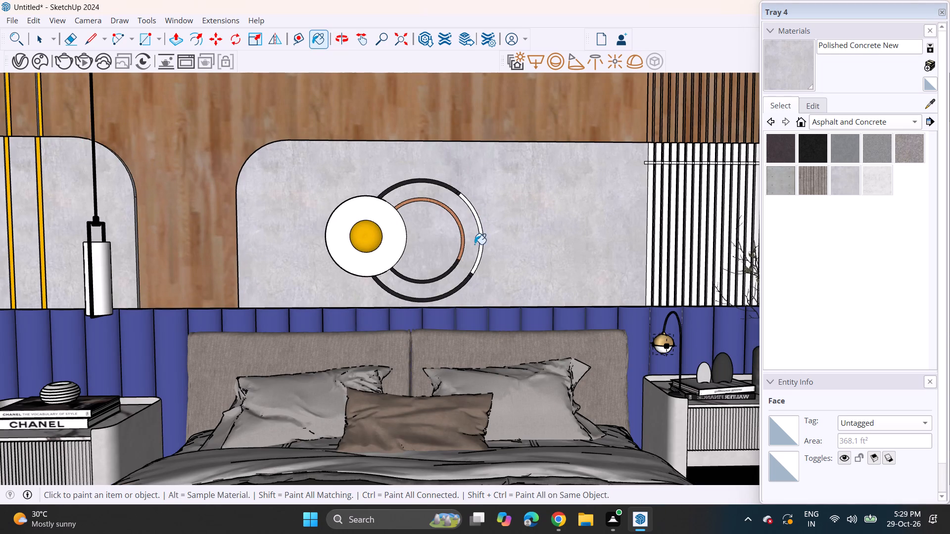
Paint the slatted section's wide strips below the horizontal bar with Polished Concrete New, from the edge nearest the wall lamp past the middle.
scroll(385, 259, down, 1)
scroll(571, 236, up, 3)
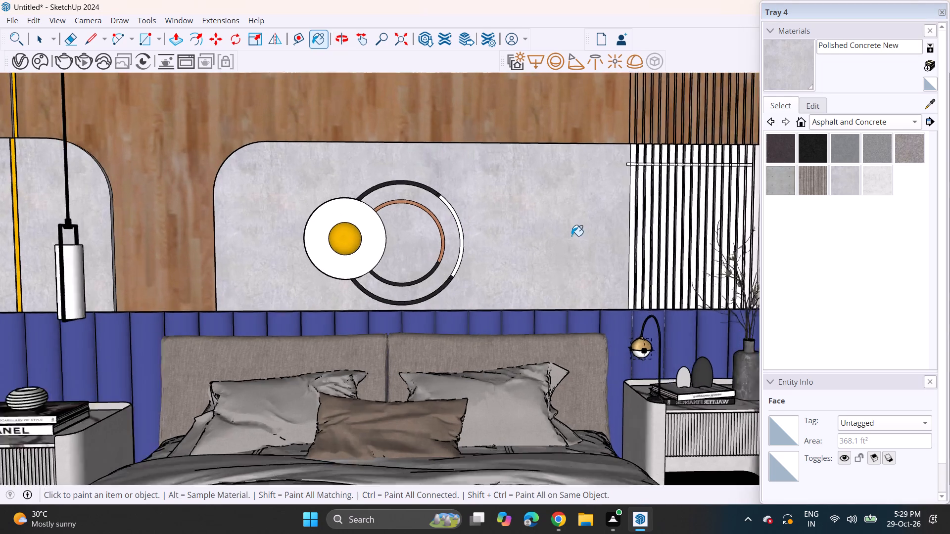
scroll(571, 236, up, 2)
scroll(696, 231, up, 1)
shift+middle_drag(674, 225, 381, 322)
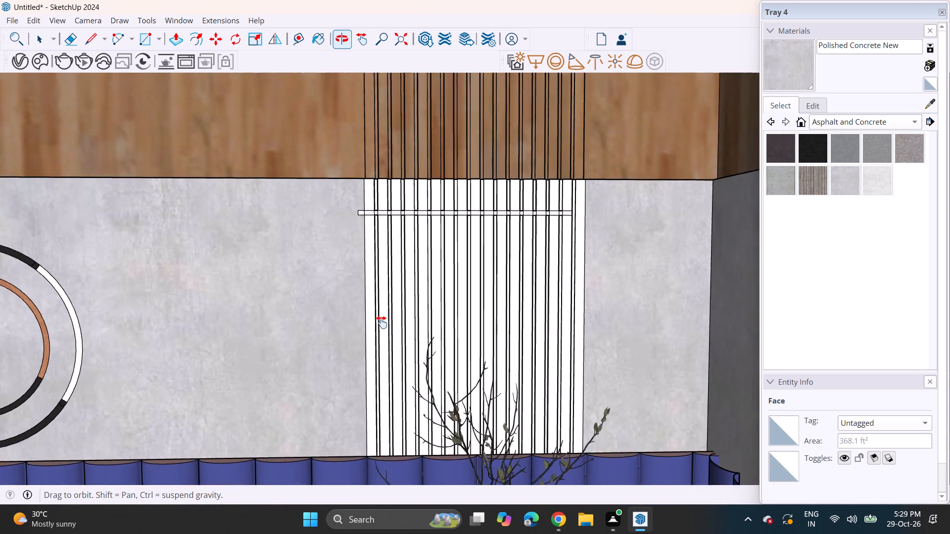
shift+middle_drag(381, 322, 380, 322)
scroll(387, 259, up, 4)
click(356, 220)
click(372, 228)
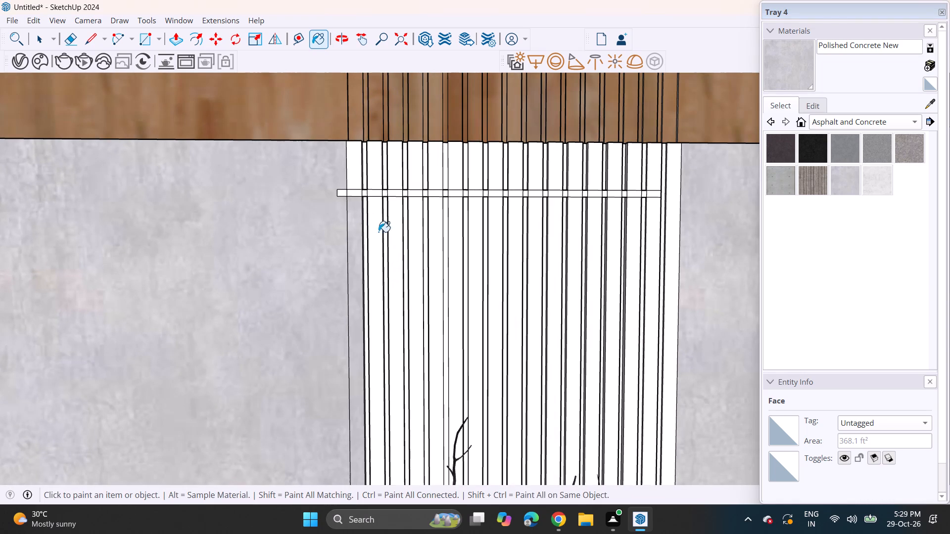
click(395, 238)
click(415, 243)
click(443, 248)
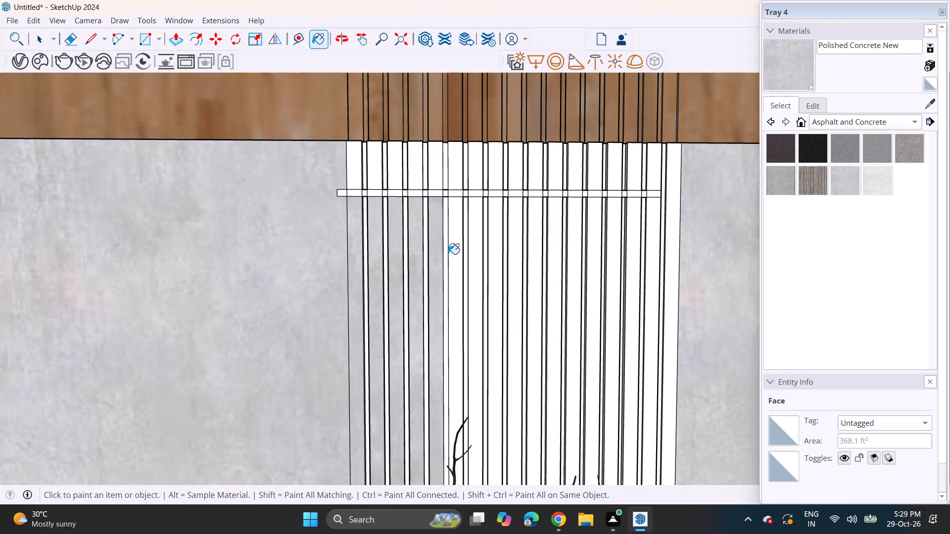
click(448, 254)
click(454, 256)
click(475, 258)
click(494, 260)
click(509, 260)
click(516, 259)
drag(516, 259, 523, 265)
double_click(537, 266)
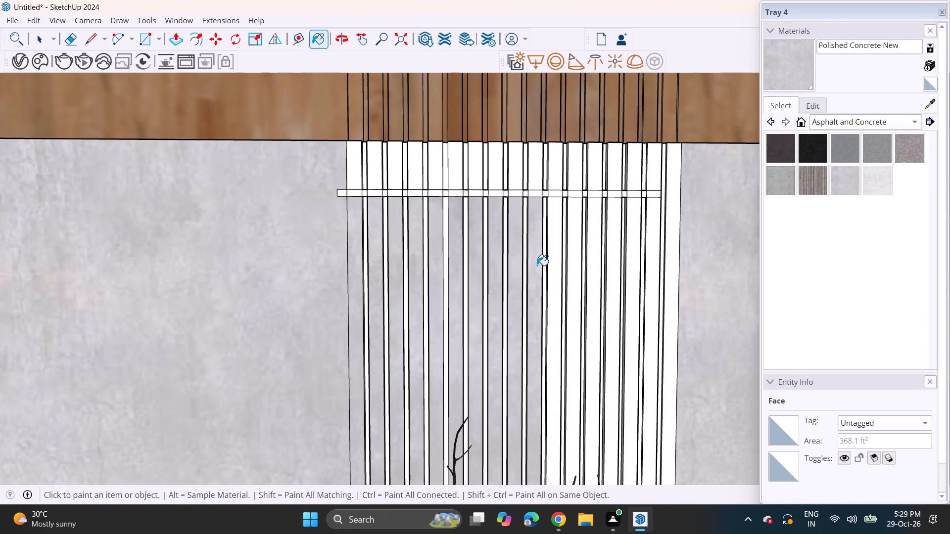
Paint the remaining wide strips below the horizontal bar with Polished Concrete New, out to the slatted section's edge nearest the side wall.
double_click(556, 262)
click(579, 259)
click(586, 261)
drag(590, 262, 597, 267)
click(608, 267)
click(616, 266)
click(620, 268)
click(636, 264)
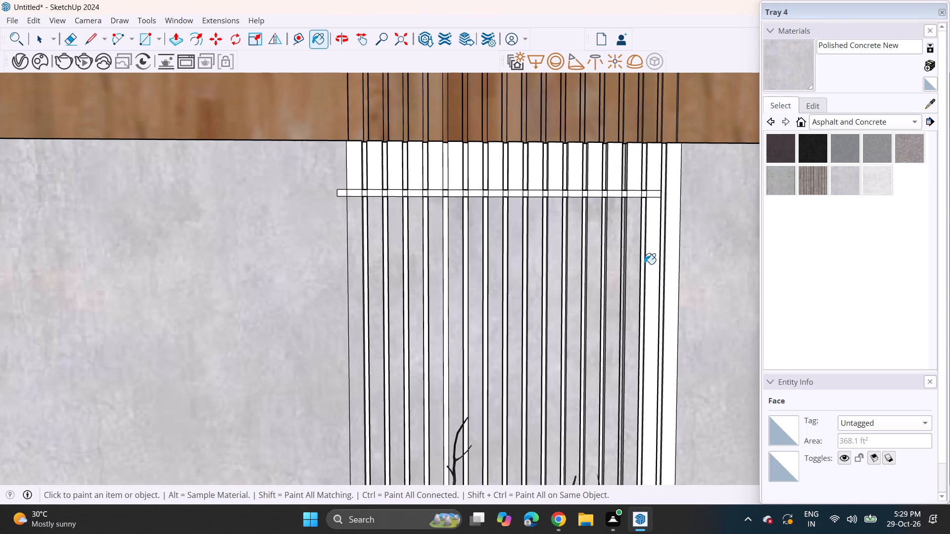
click(644, 264)
double_click(667, 262)
click(658, 264)
click(657, 267)
drag(655, 270, 647, 279)
double_click(640, 284)
double_click(659, 280)
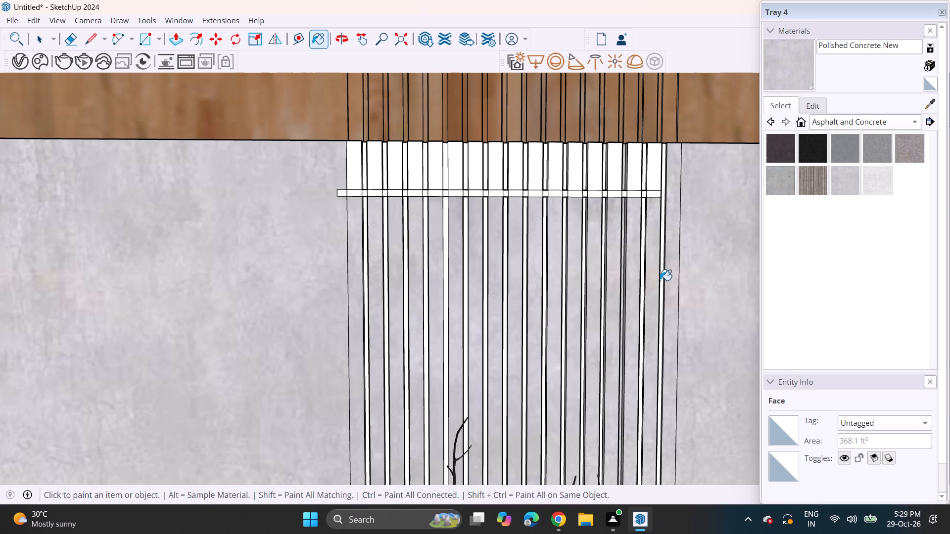
click(662, 282)
double_click(644, 282)
click(641, 282)
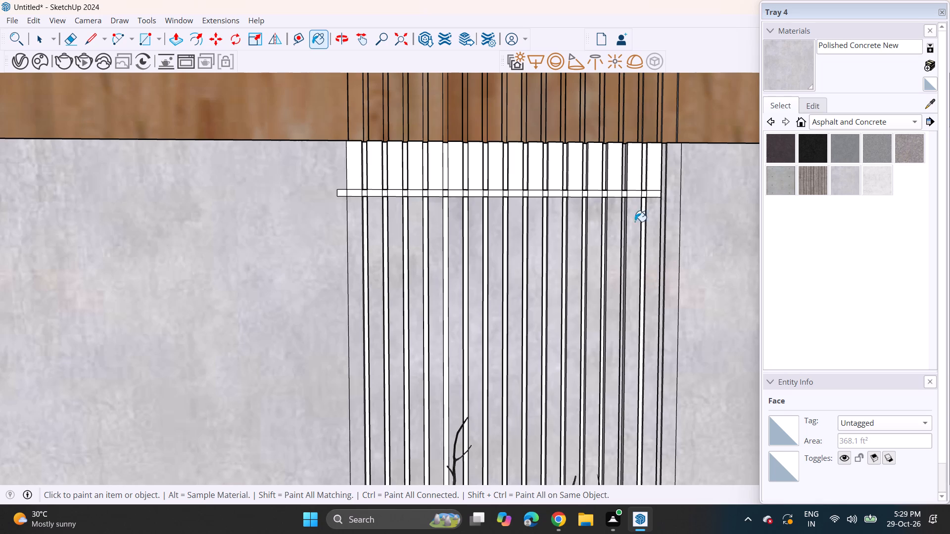
Paint the strips above the horizontal bar with Polished Concrete New, working from the edge nearest the side wall towards the middle.
click(655, 176)
click(645, 172)
click(635, 168)
click(629, 167)
drag(622, 164, 617, 164)
click(614, 164)
click(603, 165)
click(576, 169)
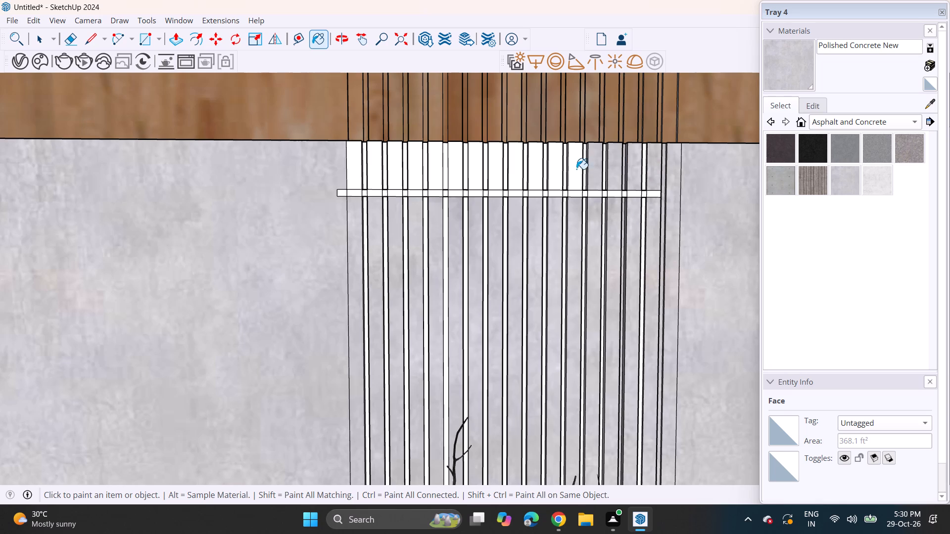
click(562, 169)
click(542, 166)
click(532, 163)
click(507, 161)
click(466, 169)
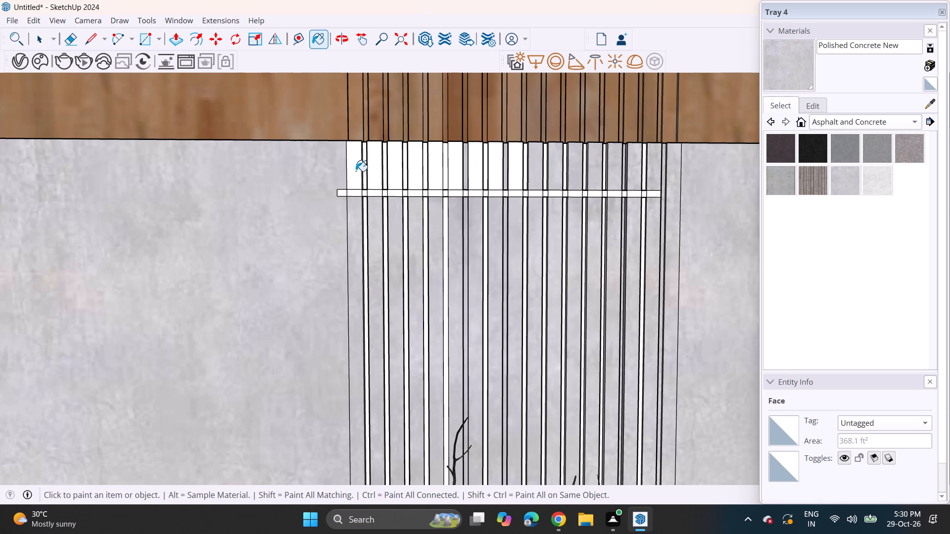
Paint the strips and narrow slats above the horizontal bar with Polished Concrete New, from the edge nearest the wall lamp to the middle.
click(356, 171)
drag(358, 171, 364, 171)
click(364, 171)
drag(369, 171, 374, 172)
drag(374, 172, 384, 174)
click(388, 174)
drag(393, 173, 397, 173)
drag(400, 173, 405, 174)
drag(406, 175, 411, 177)
drag(413, 177, 416, 177)
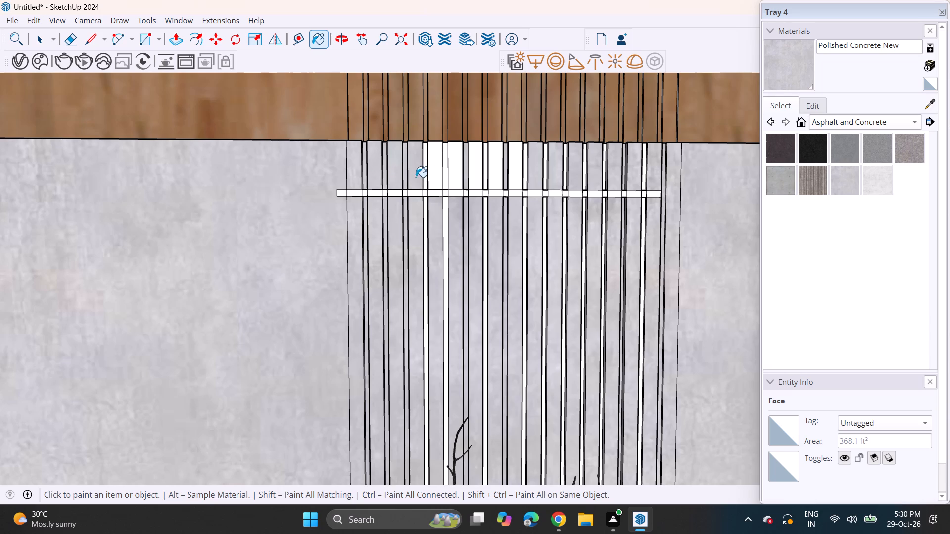
drag(416, 177, 417, 177)
click(421, 177)
click(427, 177)
double_click(427, 176)
click(439, 174)
drag(445, 176, 460, 181)
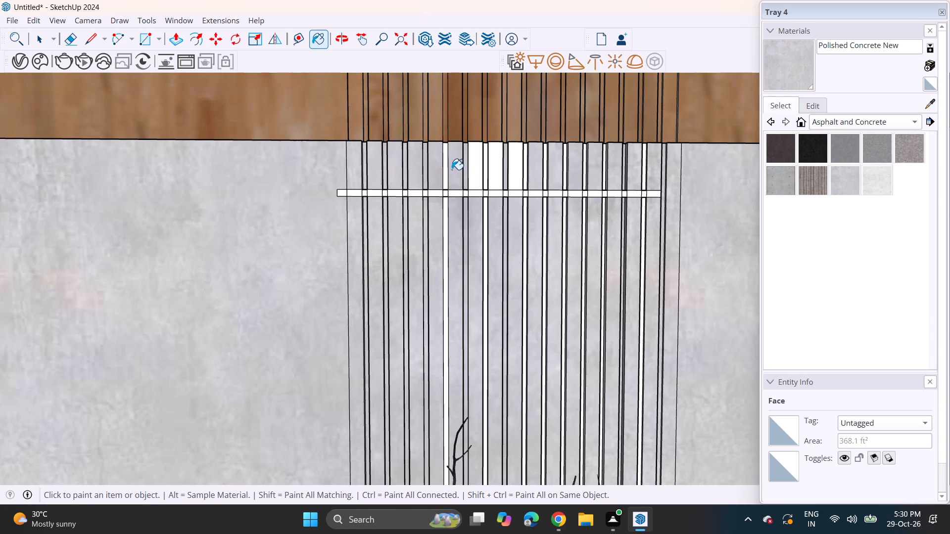
Paint the white strips and narrow slats left in the middle of the slatted section with Polished Concrete New.
click(452, 170)
click(446, 169)
click(450, 169)
click(474, 175)
drag(475, 175, 480, 176)
click(505, 175)
click(487, 175)
click(490, 177)
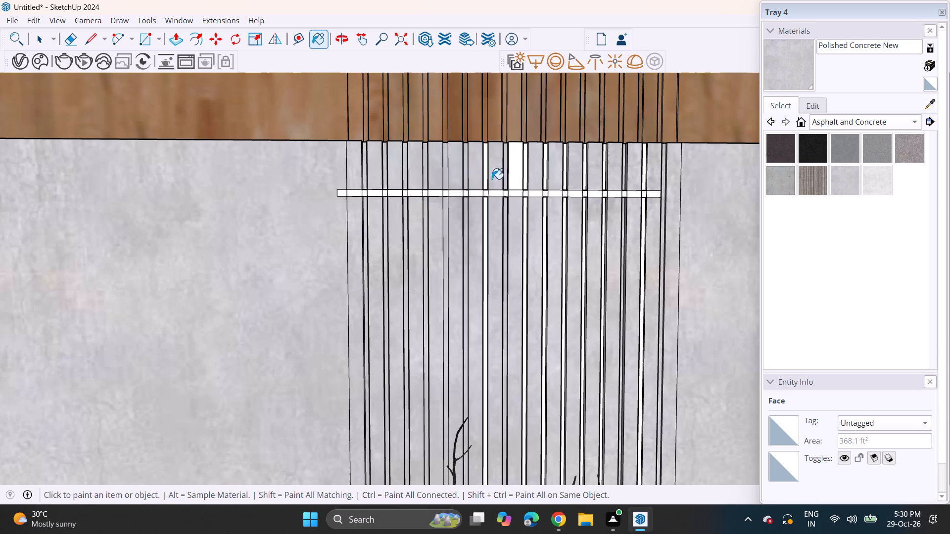
click(490, 183)
double_click(481, 176)
triple_click(484, 177)
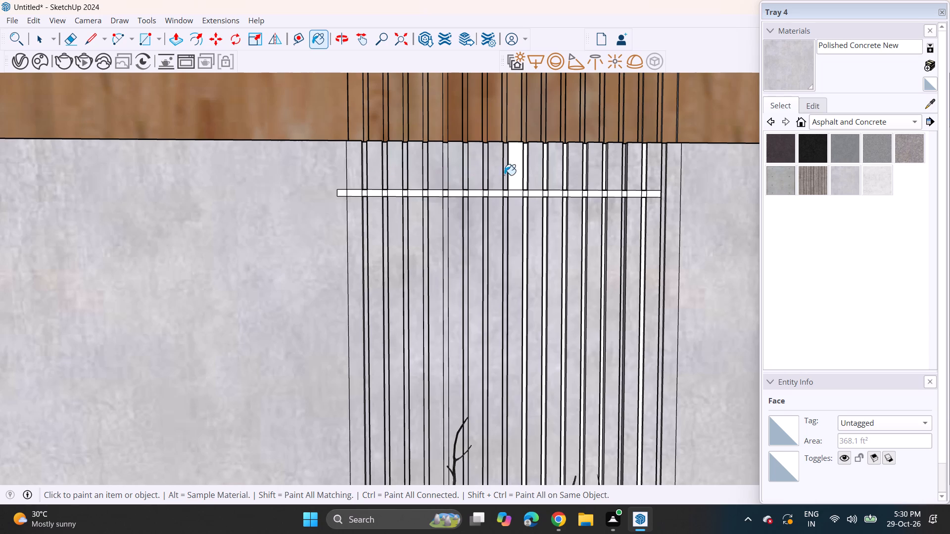
drag(512, 177, 517, 178)
Paint the remaining white narrow slats, from the middle to the side-wall edge of the slatted section, with Polished Concrete New.
click(528, 172)
click(533, 176)
click(526, 172)
click(535, 178)
double_click(547, 176)
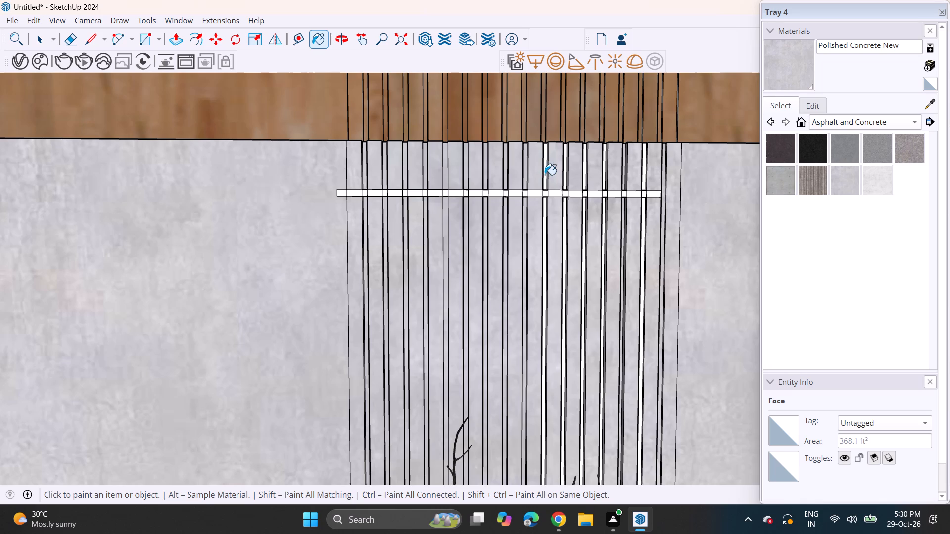
click(568, 176)
click(571, 175)
drag(561, 169, 566, 172)
click(566, 172)
double_click(588, 173)
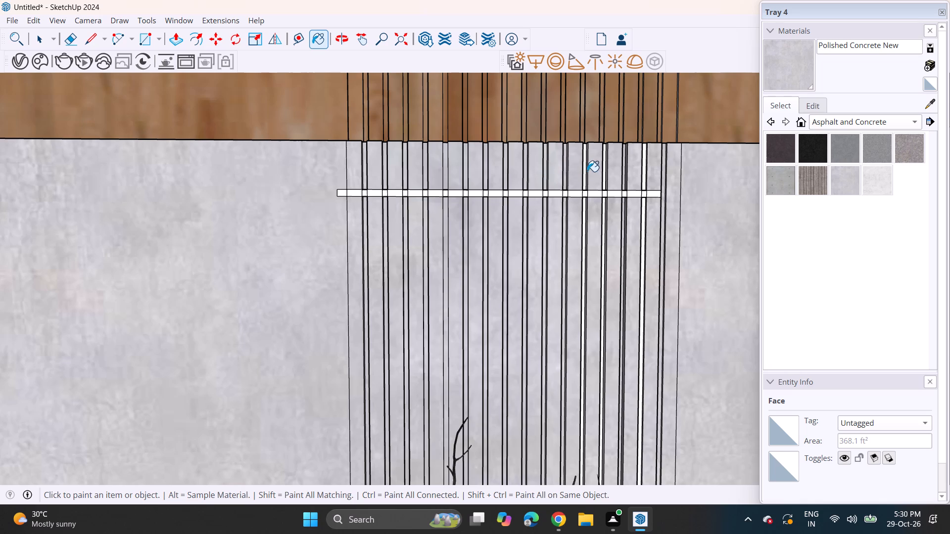
click(585, 171)
click(593, 176)
click(611, 176)
double_click(605, 173)
click(633, 178)
click(630, 174)
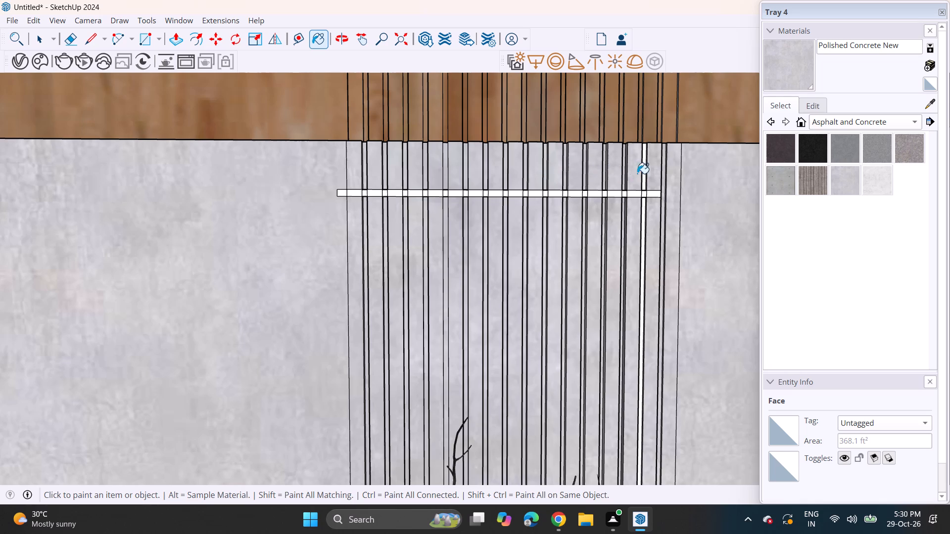
click(651, 172)
triple_click(646, 171)
click(644, 177)
Paint the horizontal bar's end segments nearest the wall lamp with Polished Concrete New.
scroll(545, 187, up, 4)
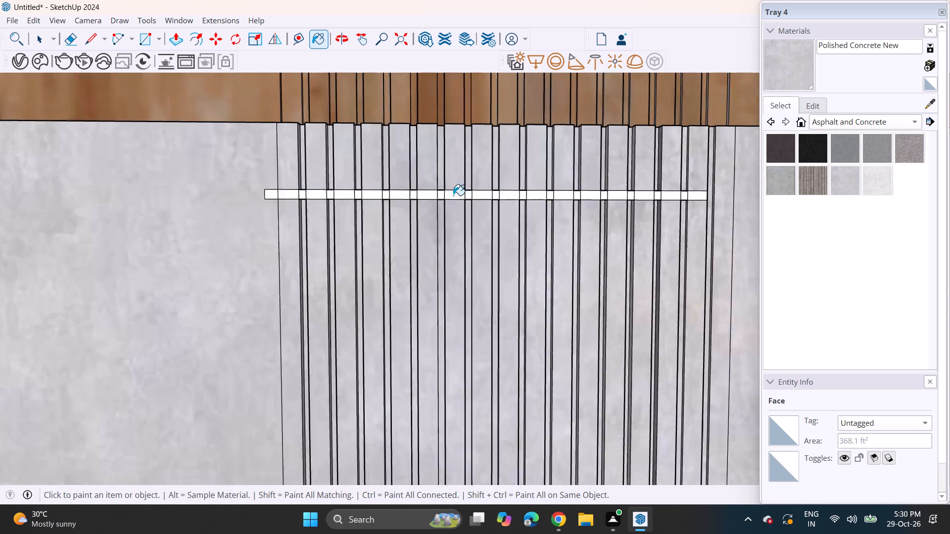
scroll(453, 195, up, 3)
click(192, 195)
click(171, 199)
click(167, 199)
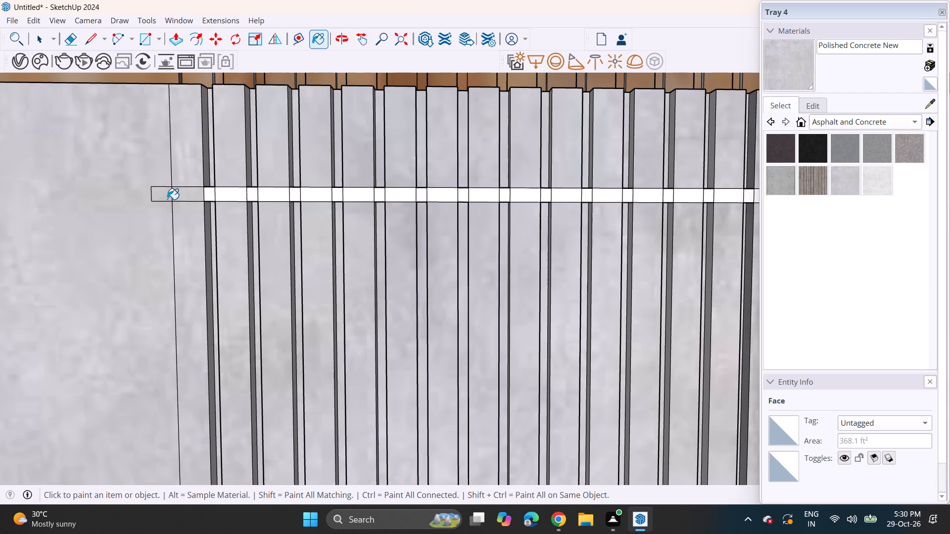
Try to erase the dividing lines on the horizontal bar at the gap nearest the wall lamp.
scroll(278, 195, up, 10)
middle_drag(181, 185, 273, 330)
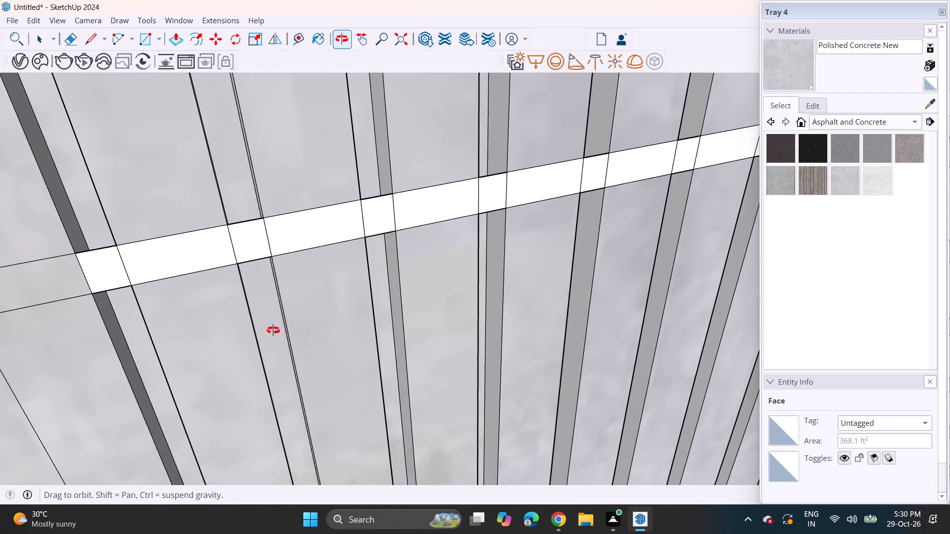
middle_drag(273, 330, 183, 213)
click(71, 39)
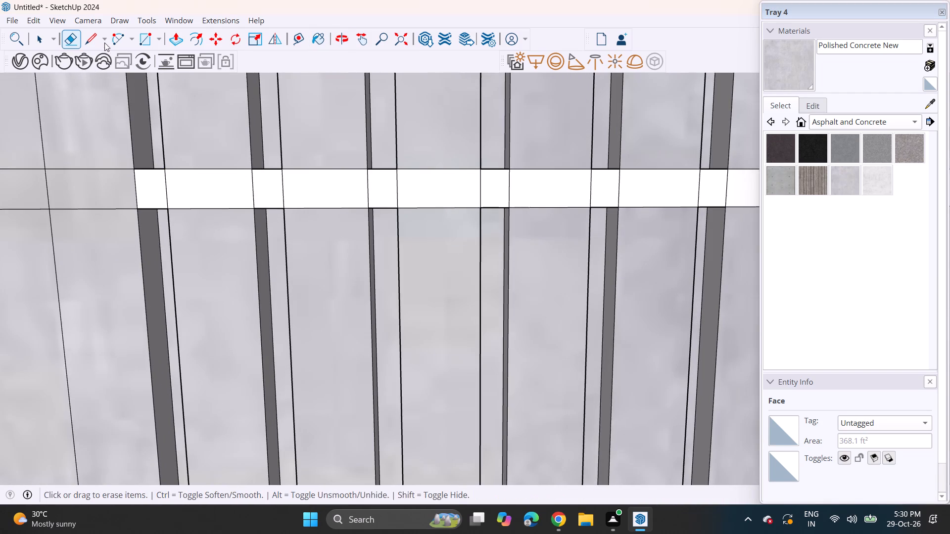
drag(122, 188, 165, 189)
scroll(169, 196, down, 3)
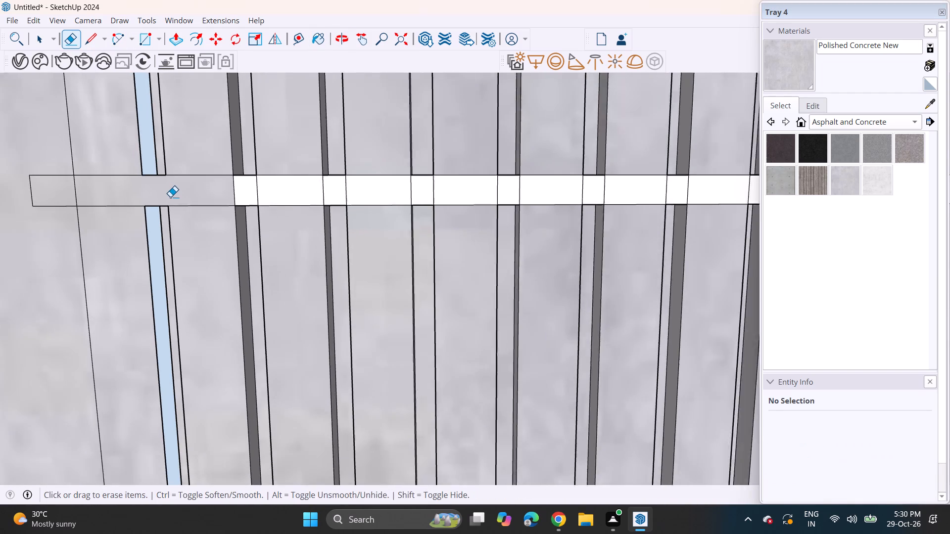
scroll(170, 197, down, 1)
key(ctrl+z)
Push/Pull the bar's small segment in the first gap nearest the wall lamp up to the adjoining edge.
middle_drag(210, 179, 449, 247)
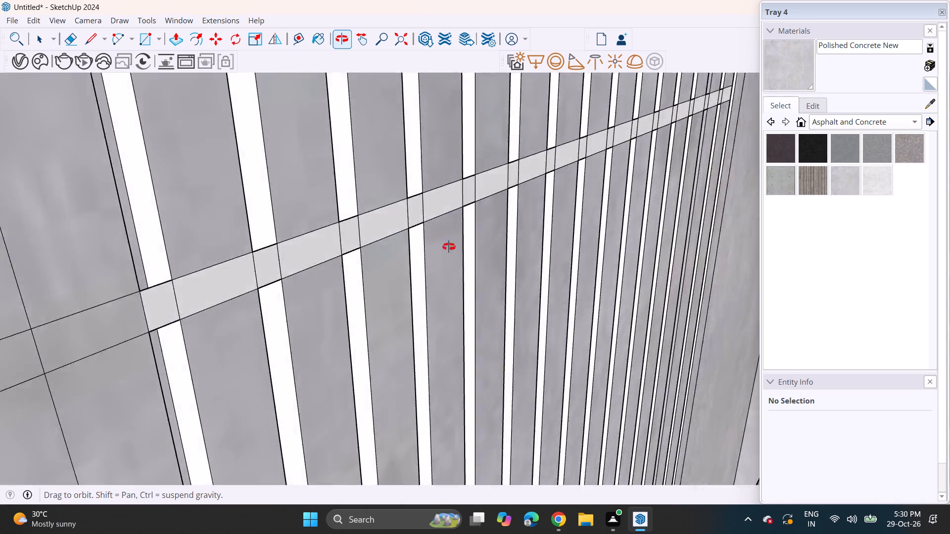
middle_drag(449, 247, 486, 282)
scroll(360, 285, up, 4)
scroll(259, 310, down, 3)
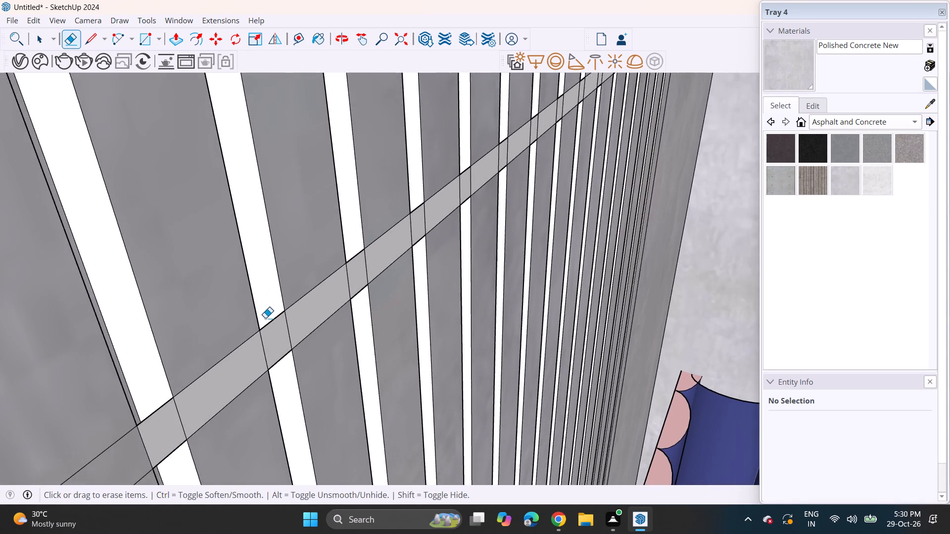
shift+middle_drag(277, 320, 317, 253)
middle_drag(250, 309, 203, 383)
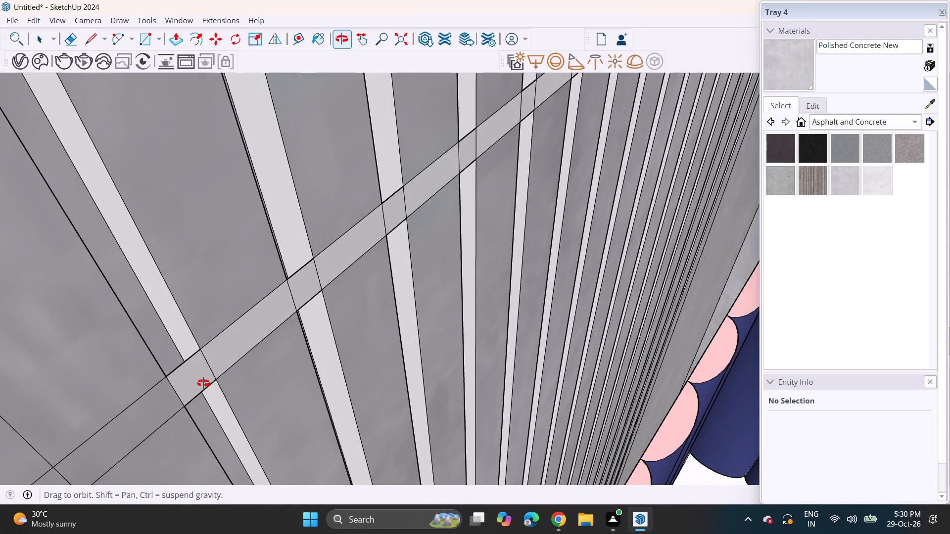
middle_drag(203, 383, 200, 386)
click(181, 31)
click(170, 43)
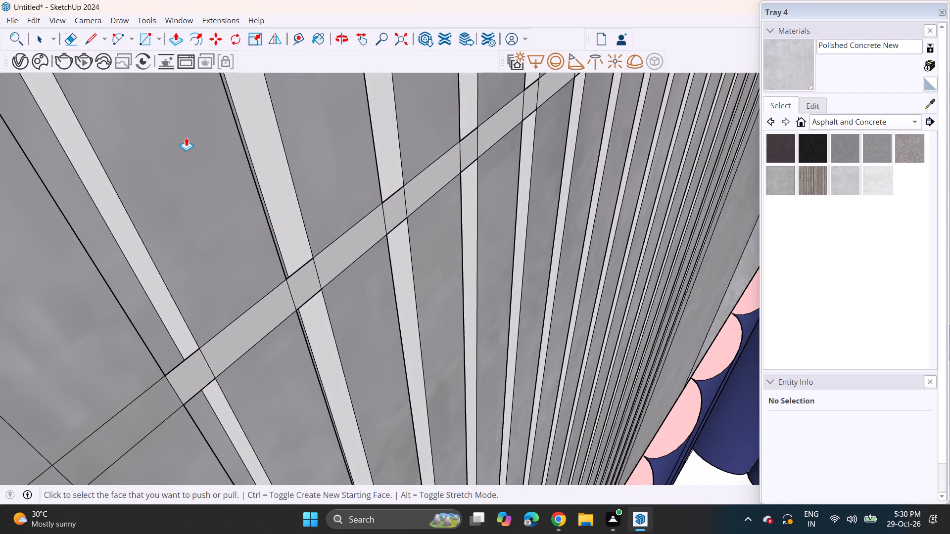
click(191, 377)
click(173, 360)
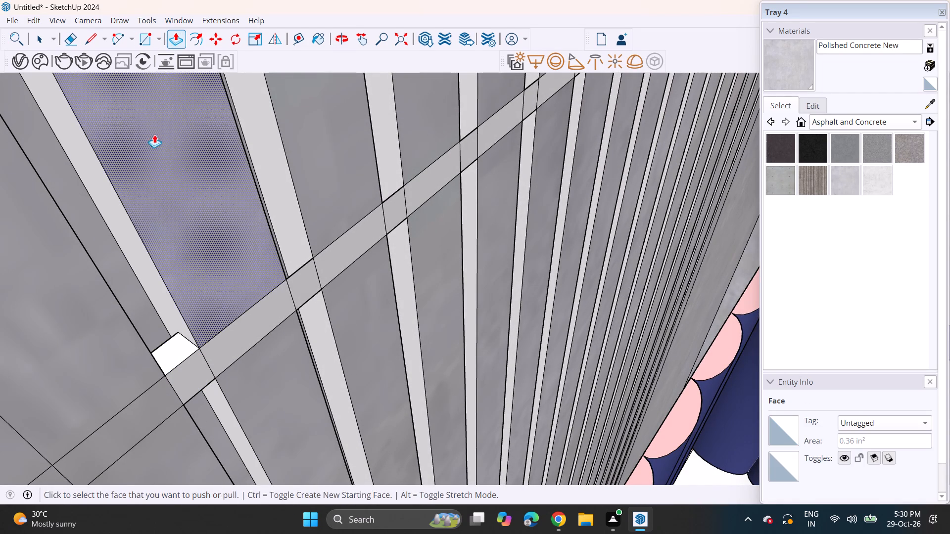
Erase the dividing lines on the horizontal bar at that first gap.
click(78, 36)
drag(221, 356, 164, 401)
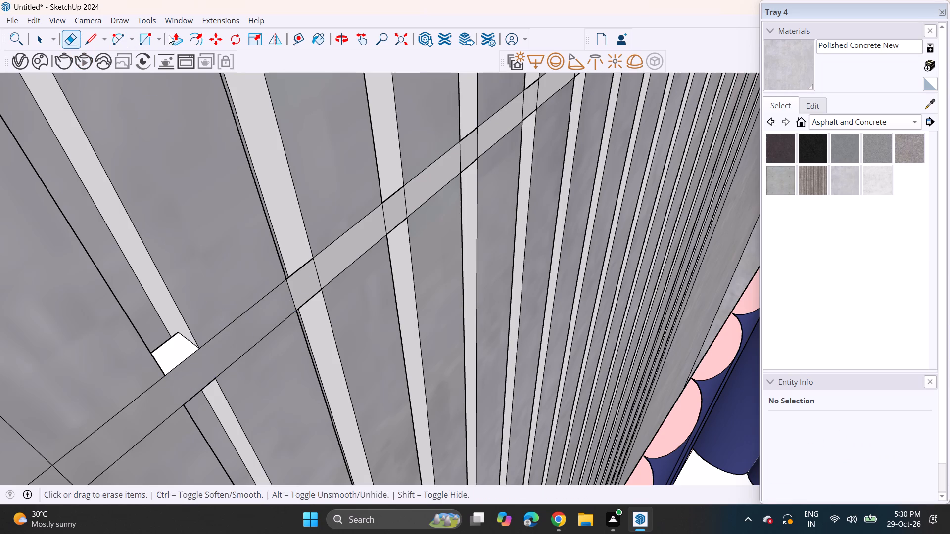
Repeat the same Push/Pull distance on the bar's segments in the following gaps, up to the middle of the slatted section.
click(183, 41)
double_click(314, 271)
double_click(399, 208)
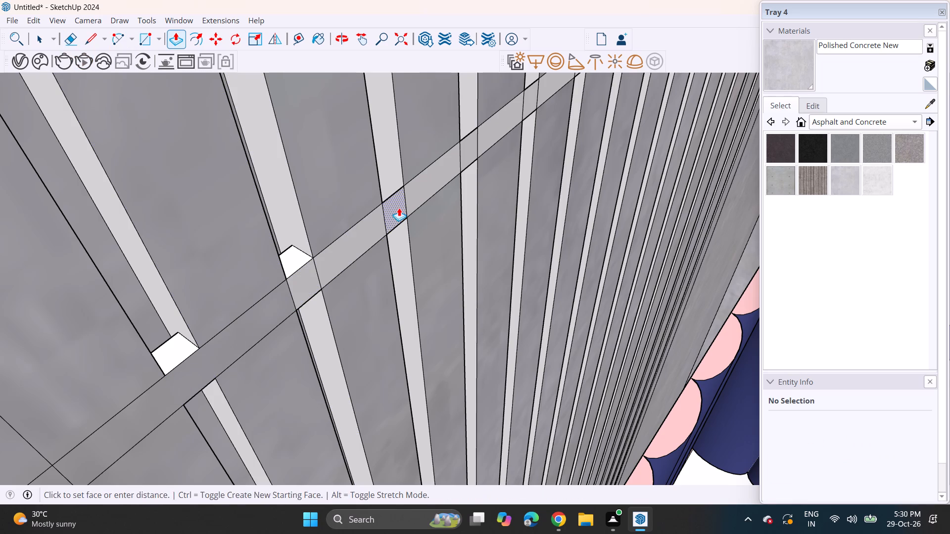
scroll(464, 183, up, 1)
shift+middle_drag(464, 183, 139, 358)
double_click(124, 343)
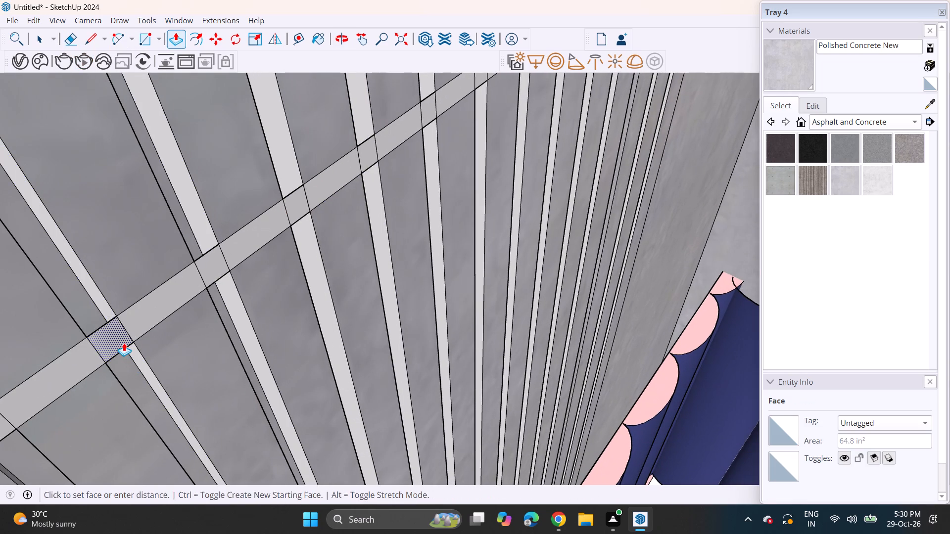
double_click(216, 262)
double_click(294, 197)
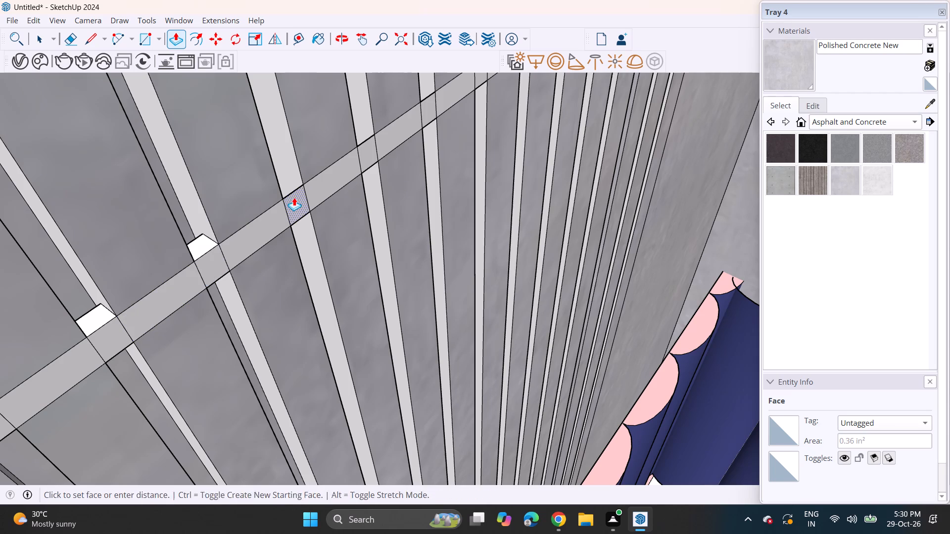
double_click(362, 154)
Repeat the same Push/Pull distance on the bar's remaining gap segments, from the middle to the side-wall end.
middle_drag(426, 132, 184, 328)
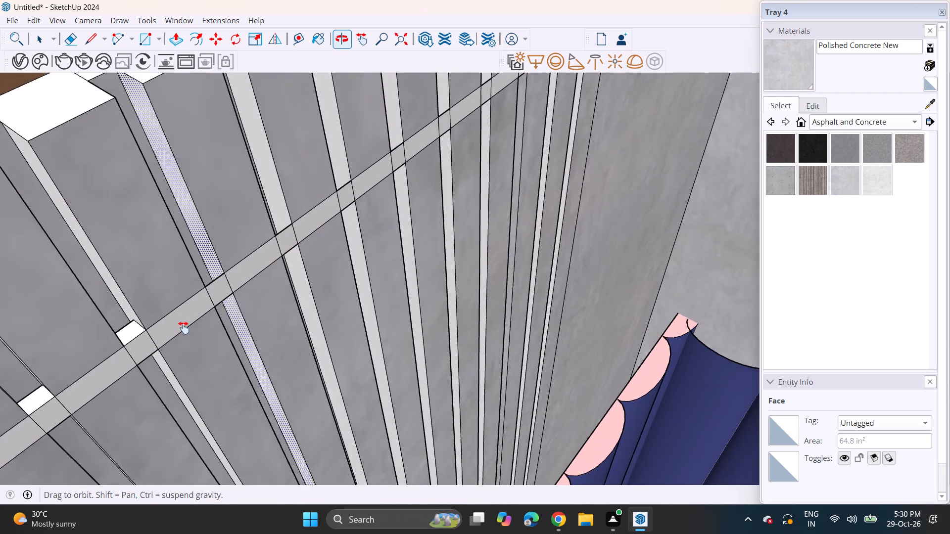
middle_drag(184, 328, 131, 352)
double_click(136, 329)
double_click(213, 277)
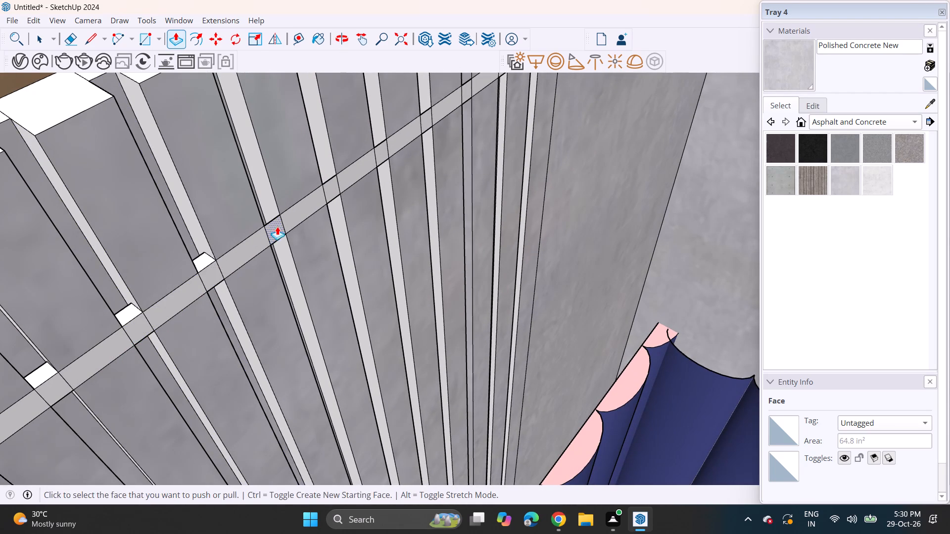
double_click(277, 225)
double_click(328, 188)
middle_drag(423, 138, 305, 255)
click(195, 304)
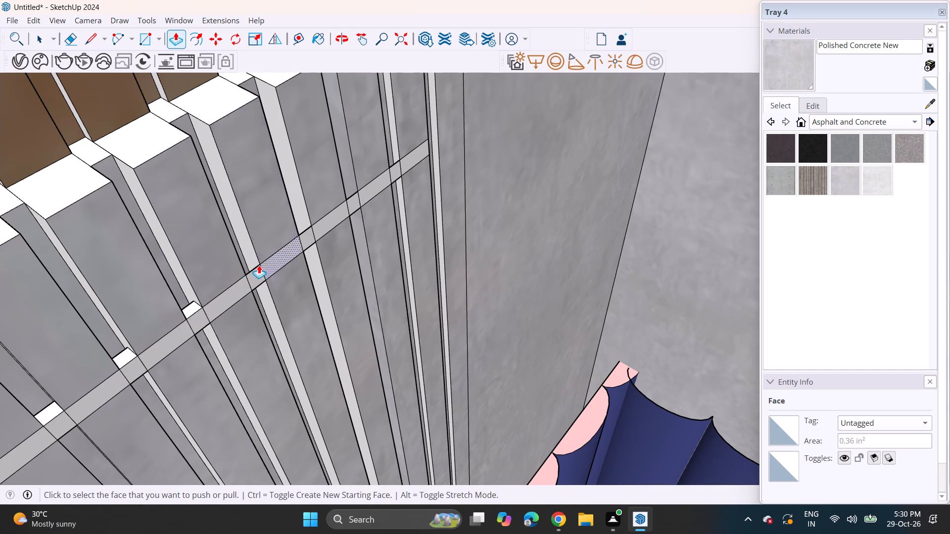
double_click(253, 275)
double_click(313, 236)
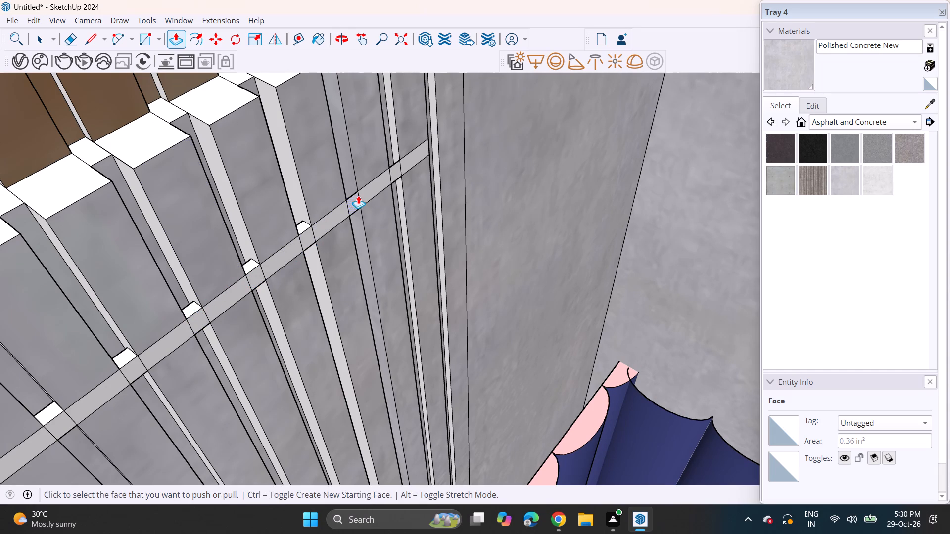
double_click(354, 203)
double_click(397, 168)
Erase the dividing lines on the horizontal bar at the four gaps nearest the side wall.
click(72, 33)
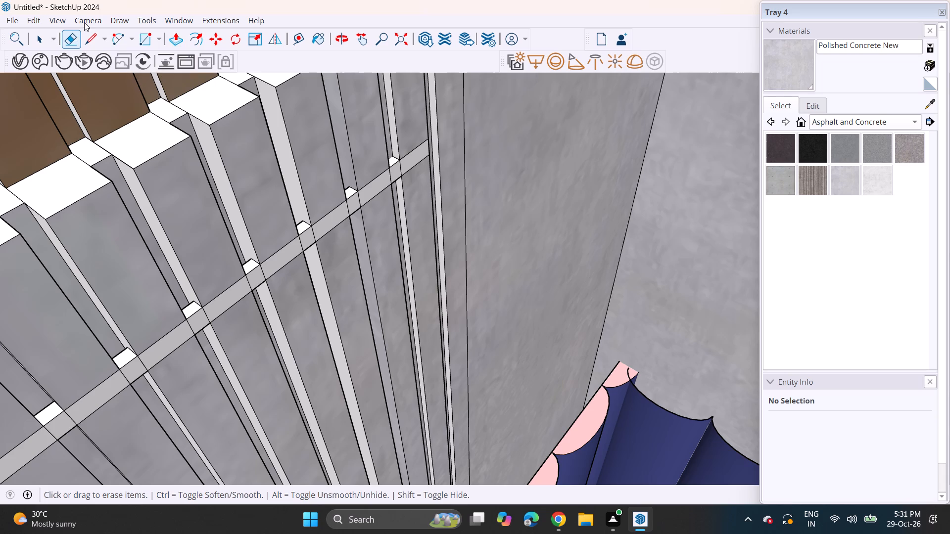
scroll(291, 183, up, 6)
drag(419, 163, 400, 187)
drag(425, 169, 414, 181)
drag(359, 202, 333, 220)
key(ctrl+z)
drag(367, 216, 365, 218)
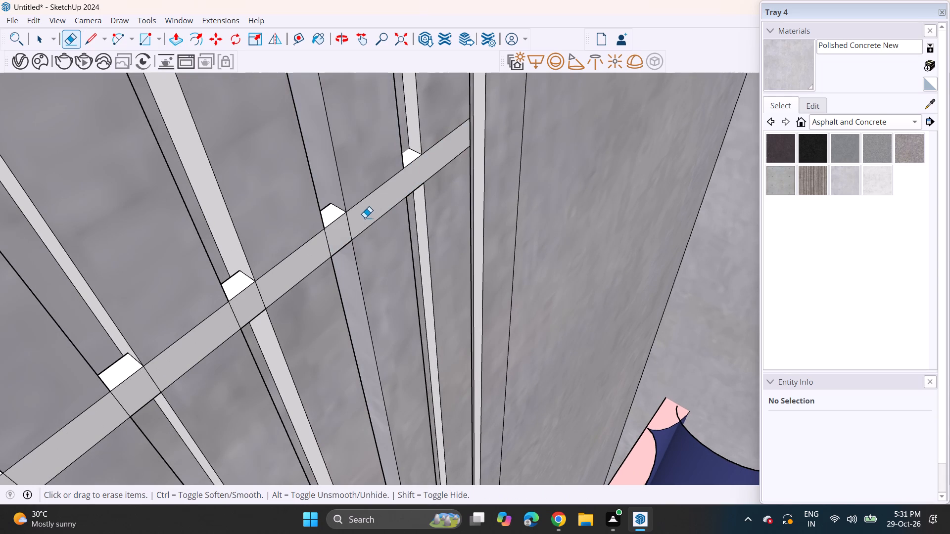
drag(365, 218, 316, 244)
drag(281, 275, 219, 328)
drag(137, 389, 116, 405)
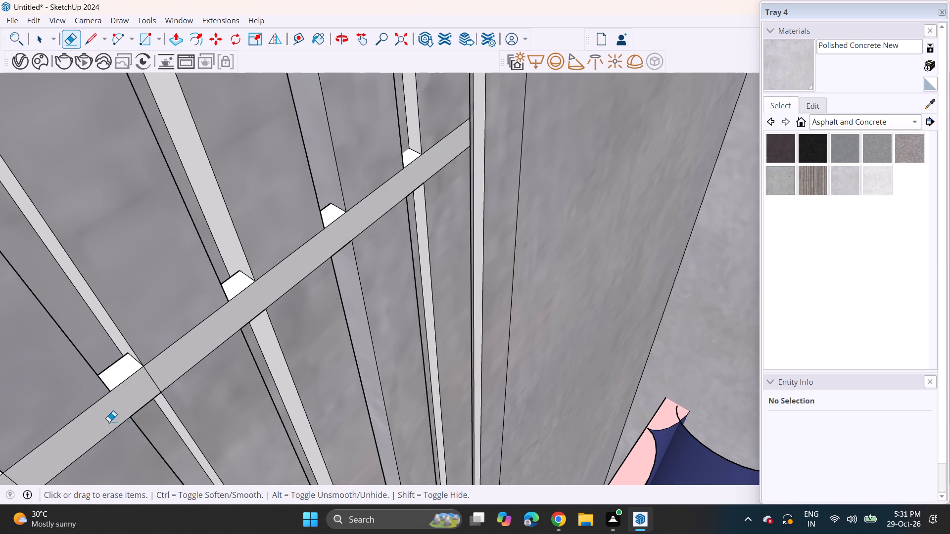
drag(156, 375, 130, 384)
Erase the bar's dividing lines at the next three gaps toward the wall lamp.
middle_drag(133, 389, 107, 259)
scroll(111, 216, down, 1)
scroll(113, 223, up, 2)
scroll(123, 233, down, 2)
scroll(150, 263, down, 3)
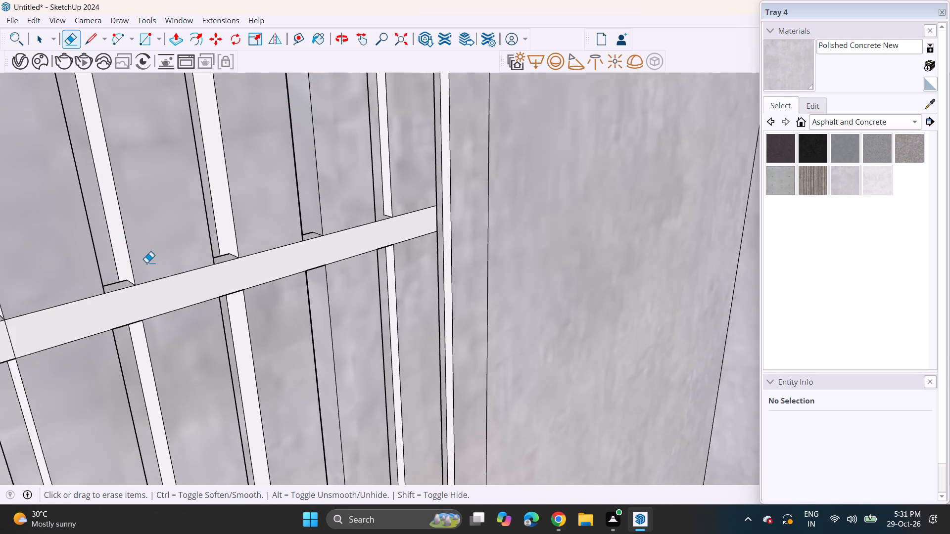
scroll(146, 263, down, 4)
middle_drag(143, 271, 504, 169)
scroll(474, 202, up, 5)
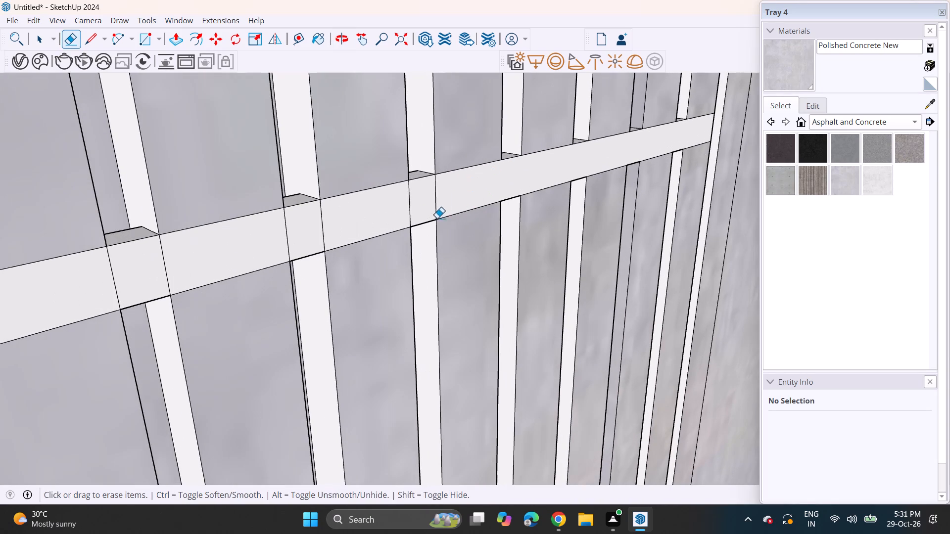
drag(450, 199, 389, 219)
drag(353, 227, 290, 244)
drag(234, 259, 317, 238)
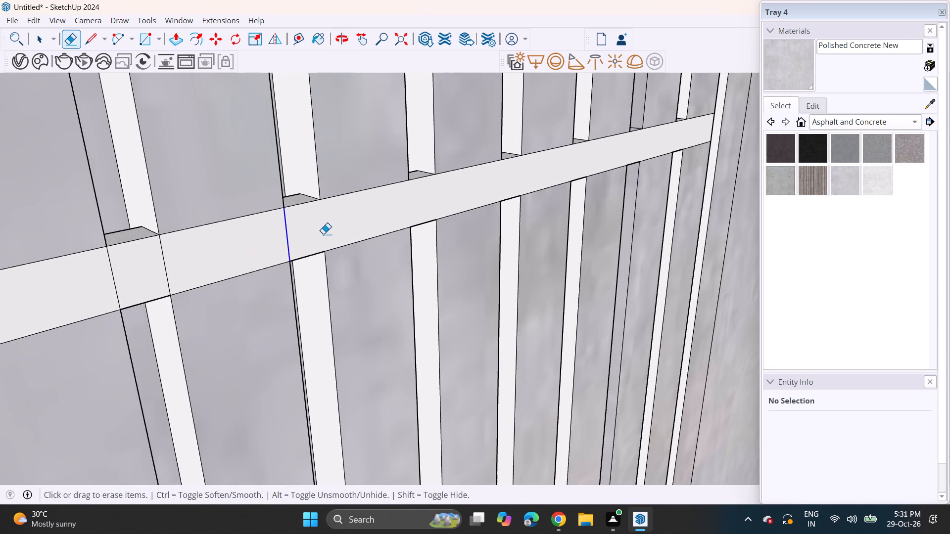
drag(288, 241, 101, 278)
Erase the dividing lines on the bar at the next gaps past the middle of the slatted section.
scroll(91, 282, down, 5)
shift+middle_drag(87, 290, 355, 208)
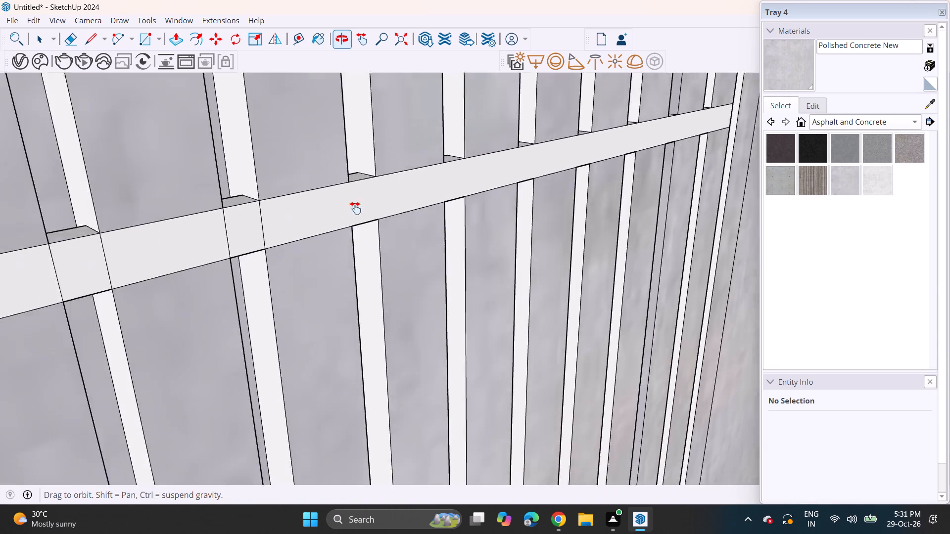
shift+middle_drag(355, 208, 448, 178)
scroll(447, 178, up, 1)
drag(414, 185, 122, 228)
scroll(90, 237, down, 6)
shift+middle_drag(96, 262, 367, 167)
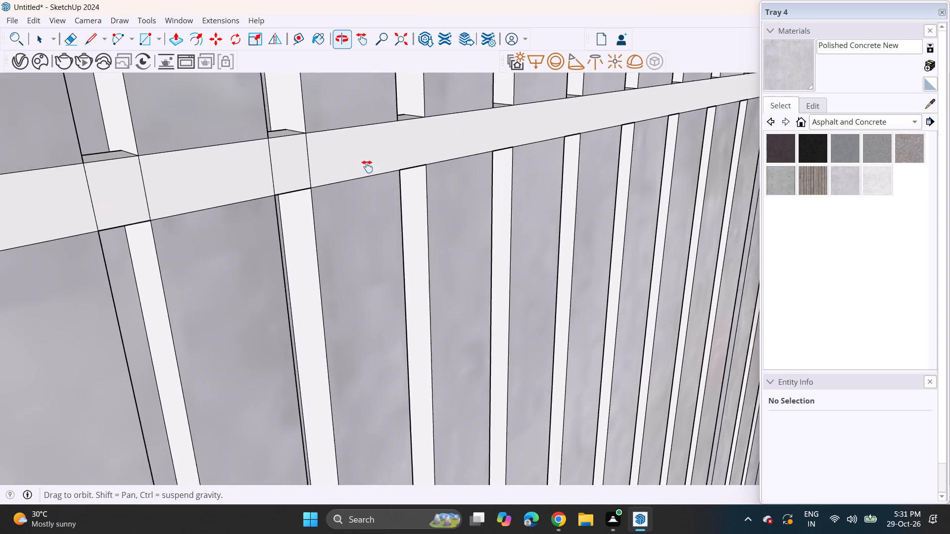
shift+middle_drag(367, 167, 392, 159)
drag(375, 154, 94, 193)
Erase the bar's remaining dividing lines at the wall-lamp end, including the slatted section's border line crossing the bar.
scroll(77, 198, down, 3)
scroll(78, 200, up, 1)
middle_drag(88, 206, 380, 141)
scroll(380, 134, up, 1)
scroll(365, 129, down, 6)
drag(323, 135, 111, 164)
scroll(60, 173, down, 6)
shift+middle_drag(92, 168, 200, 158)
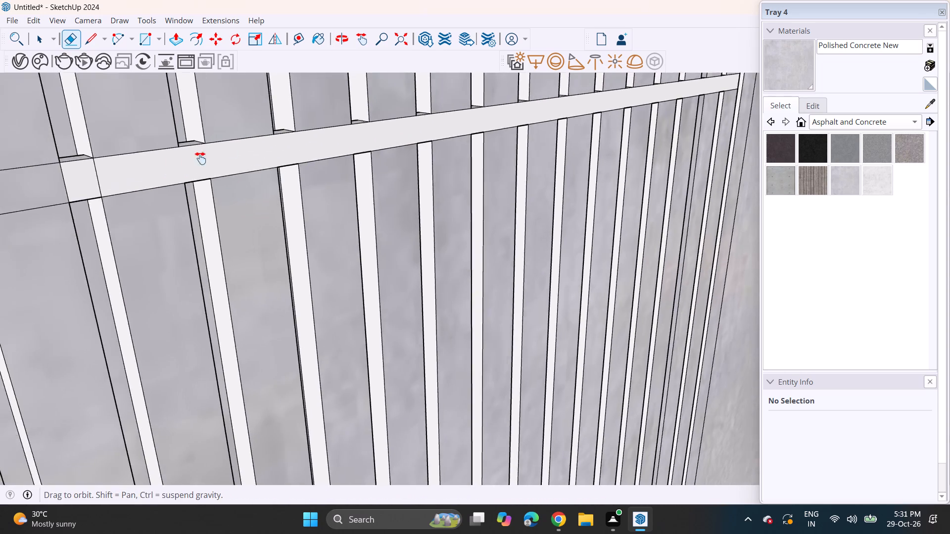
shift+middle_drag(200, 158, 408, 108)
drag(391, 111, 304, 128)
scroll(285, 134, down, 4)
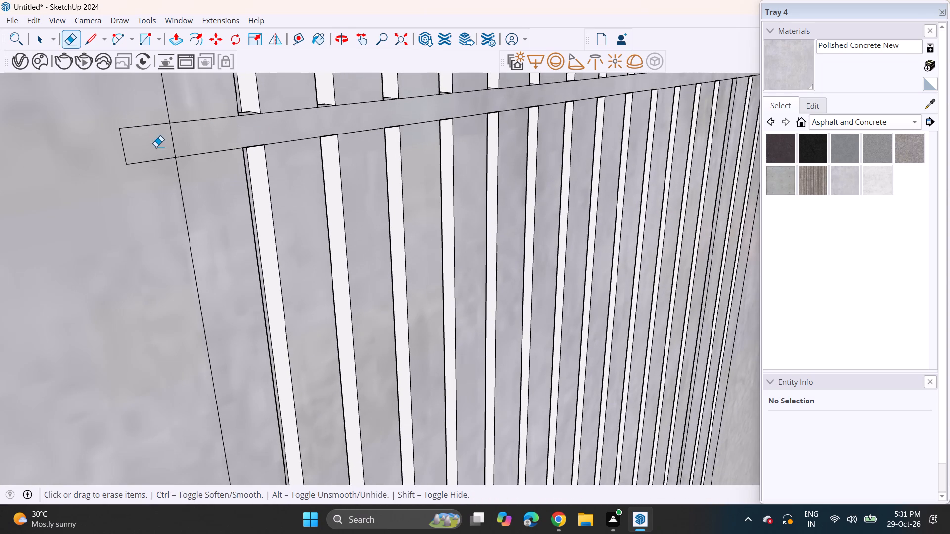
drag(156, 147, 198, 145)
Examine the slatted section and its horizontal bar from closer and farther viewpoints within the headboard wall.
middle_drag(250, 144, 169, 138)
scroll(147, 143, down, 10)
middle_drag(332, 176, 309, 152)
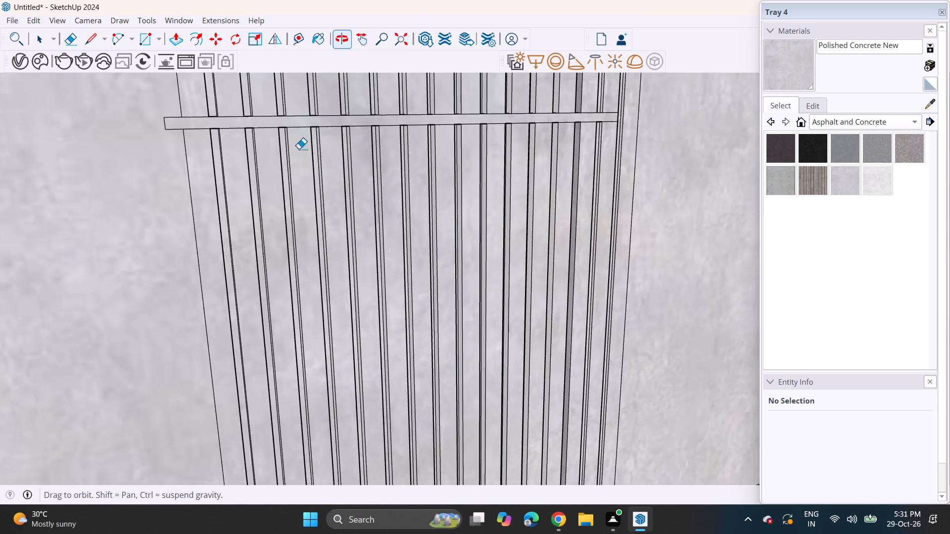
scroll(268, 141, down, 6)
middle_drag(359, 186, 300, 163)
scroll(253, 151, down, 4)
middle_drag(389, 147, 417, 194)
middle_drag(408, 195, 412, 250)
scroll(312, 218, up, 6)
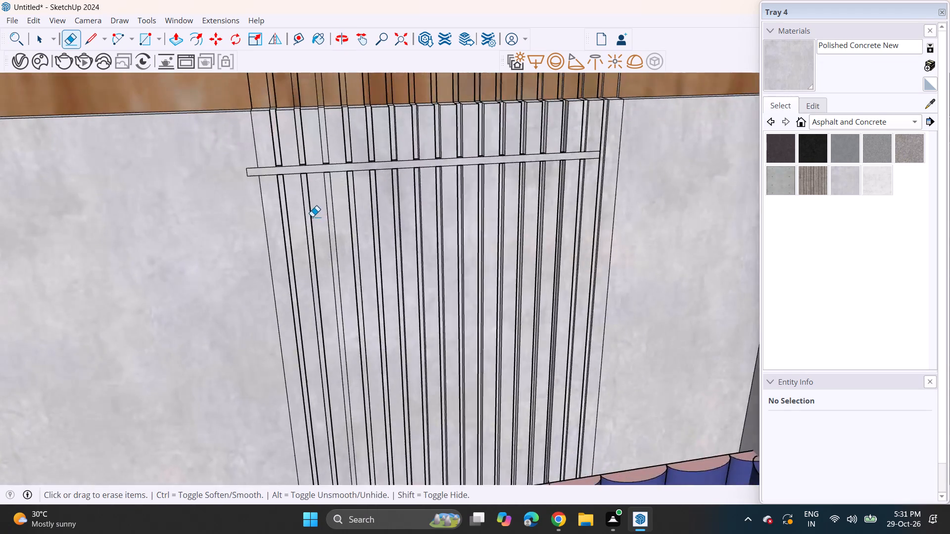
scroll(312, 217, up, 5)
scroll(312, 217, down, 10)
middle_drag(323, 275, 306, 209)
scroll(302, 181, up, 1)
scroll(302, 180, down, 2)
scroll(306, 184, up, 1)
scroll(309, 190, down, 2)
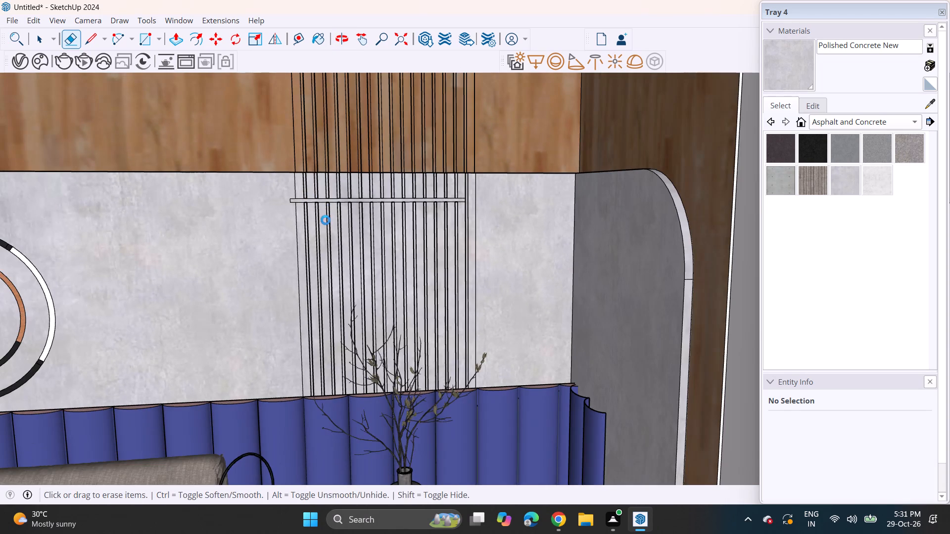
shift+middle_drag(326, 220, 432, 172)
middle_drag(371, 252, 467, 200)
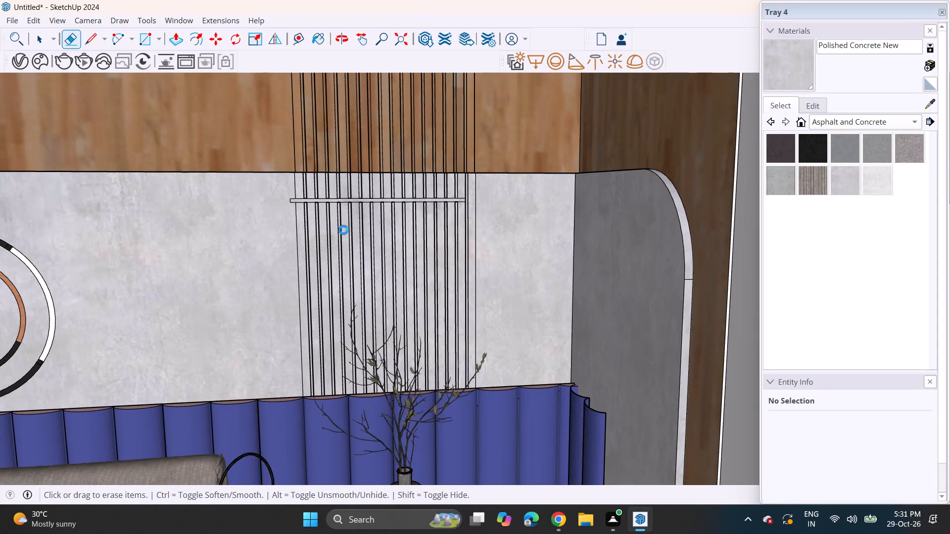
scroll(385, 243, down, 3)
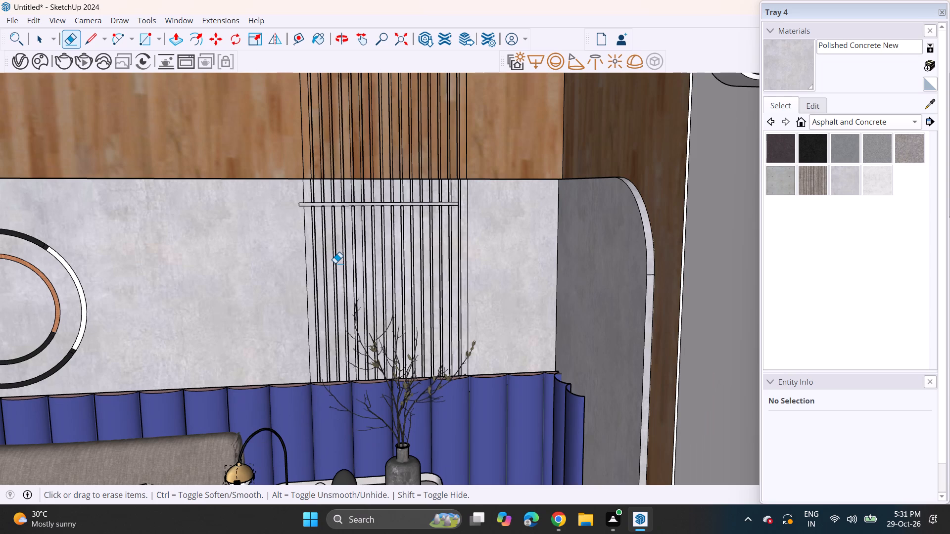
scroll(333, 270, down, 6)
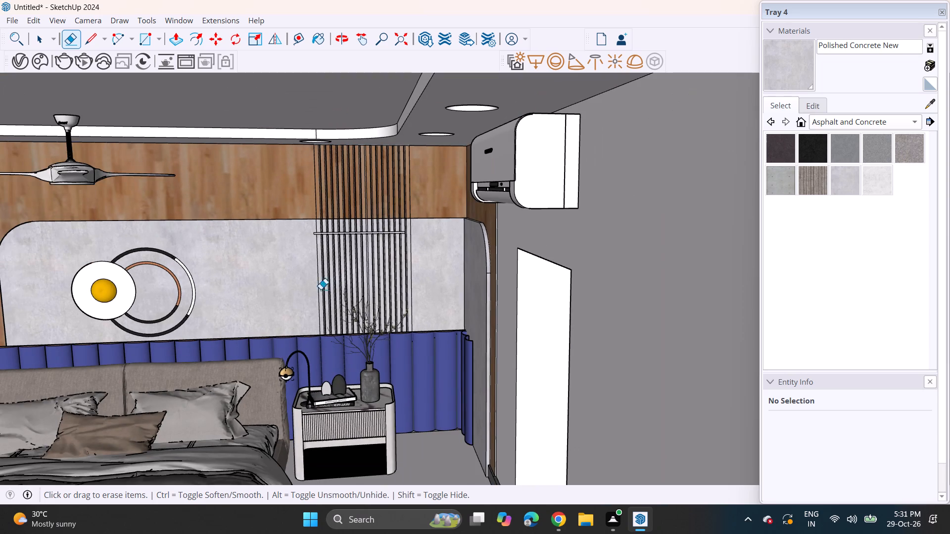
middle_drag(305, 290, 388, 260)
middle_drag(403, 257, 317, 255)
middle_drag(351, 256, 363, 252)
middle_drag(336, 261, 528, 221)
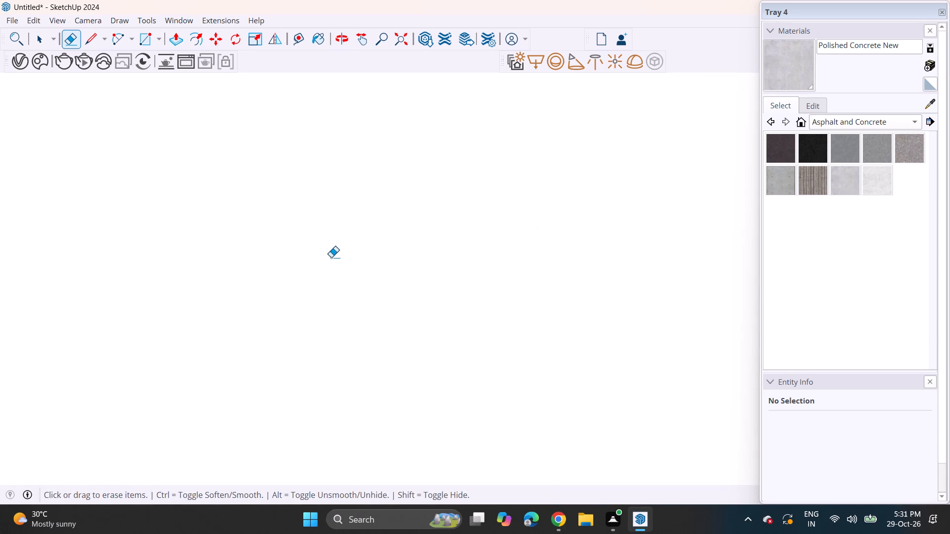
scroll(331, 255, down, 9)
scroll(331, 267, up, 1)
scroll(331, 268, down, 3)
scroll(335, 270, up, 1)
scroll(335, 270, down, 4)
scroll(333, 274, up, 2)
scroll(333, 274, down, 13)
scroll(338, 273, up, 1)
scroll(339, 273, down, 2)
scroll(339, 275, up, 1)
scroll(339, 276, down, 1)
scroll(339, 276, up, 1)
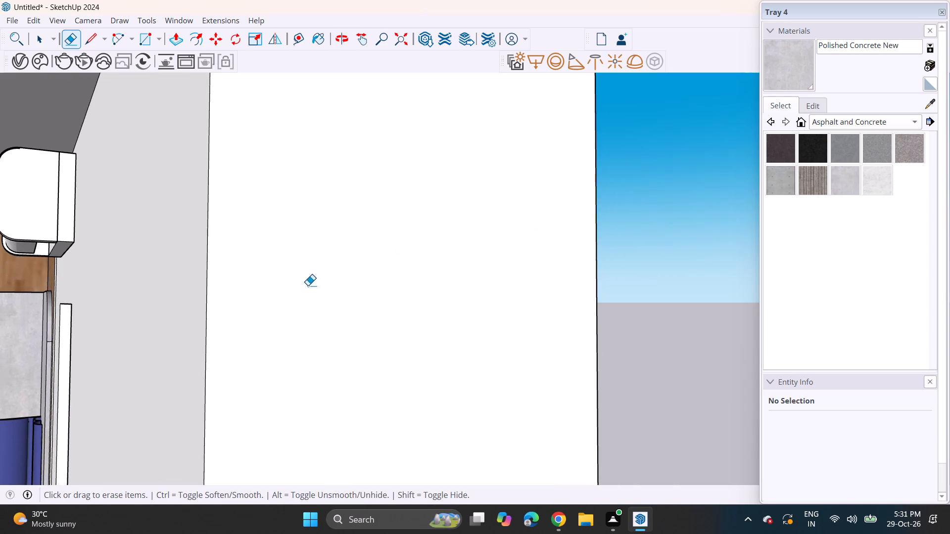
Examine the furnished bedroom and its headboard wall from the open front side.
shift+middle_drag(287, 289, 541, 224)
scroll(473, 252, down, 20)
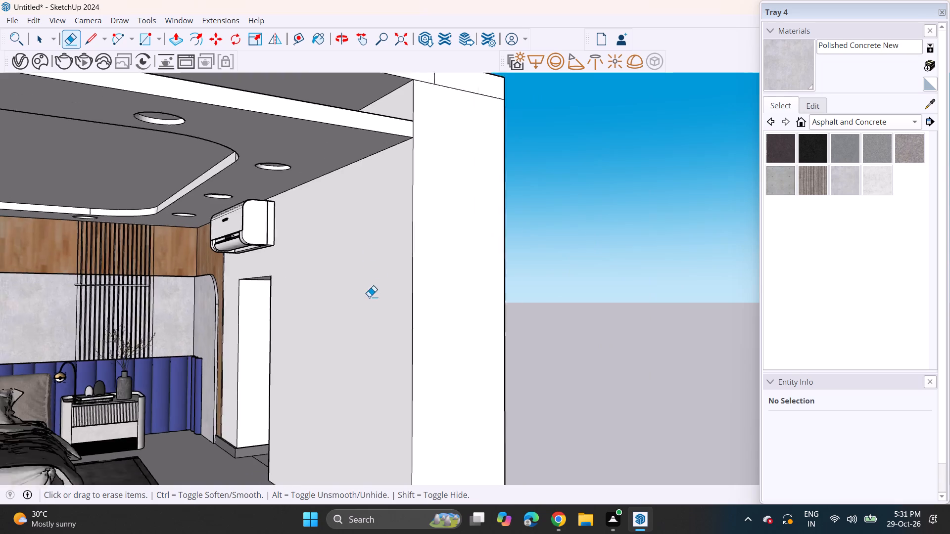
scroll(369, 297, down, 1)
scroll(369, 297, up, 1)
shift+middle_drag(331, 296, 473, 252)
middle_drag(477, 255, 398, 269)
middle_drag(356, 261, 419, 260)
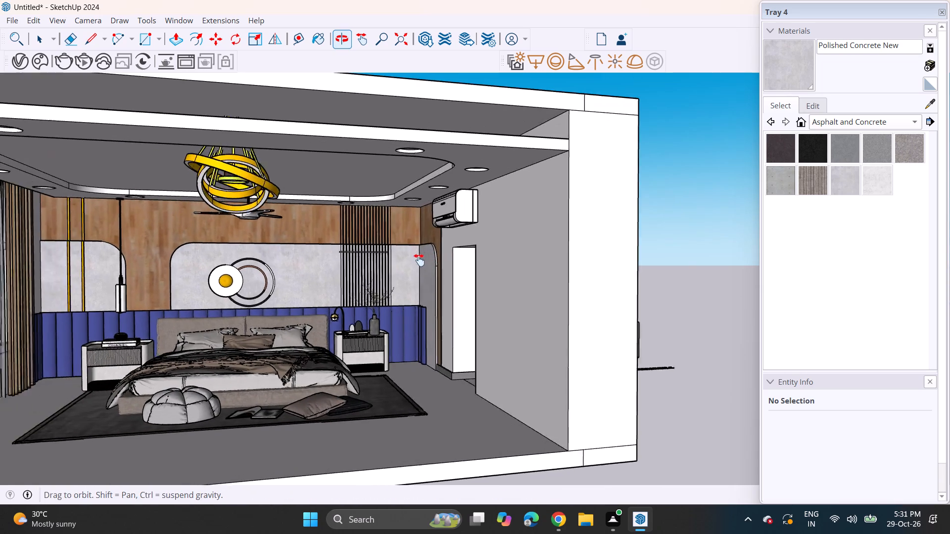
middle_drag(419, 260, 442, 290)
middle_drag(435, 289, 390, 277)
shift+middle_drag(361, 267, 472, 258)
middle_drag(469, 259, 463, 231)
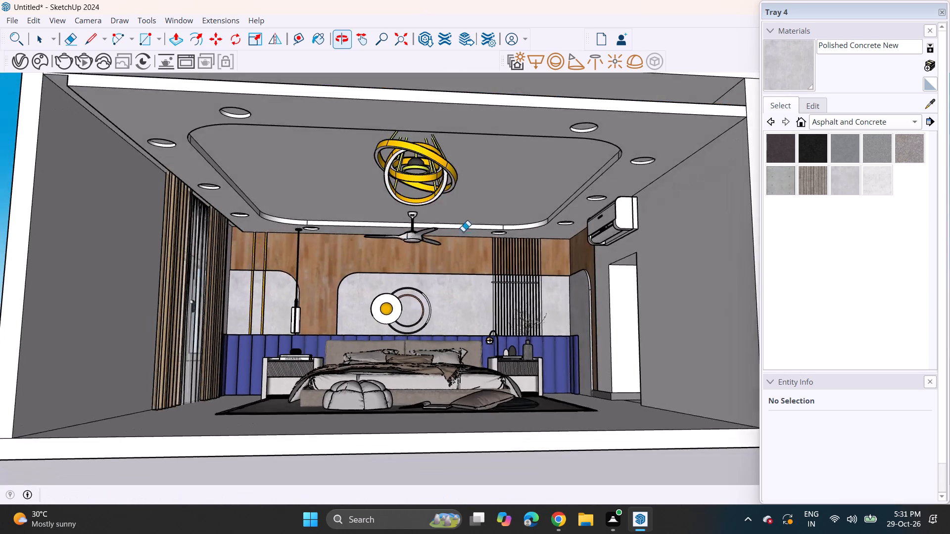
middle_drag(463, 231, 463, 232)
scroll(482, 231, up, 5)
Paint the concrete panels of the headboard wall and the side return with 0129_WhiteSmoke from Colors-Named.
click(835, 117)
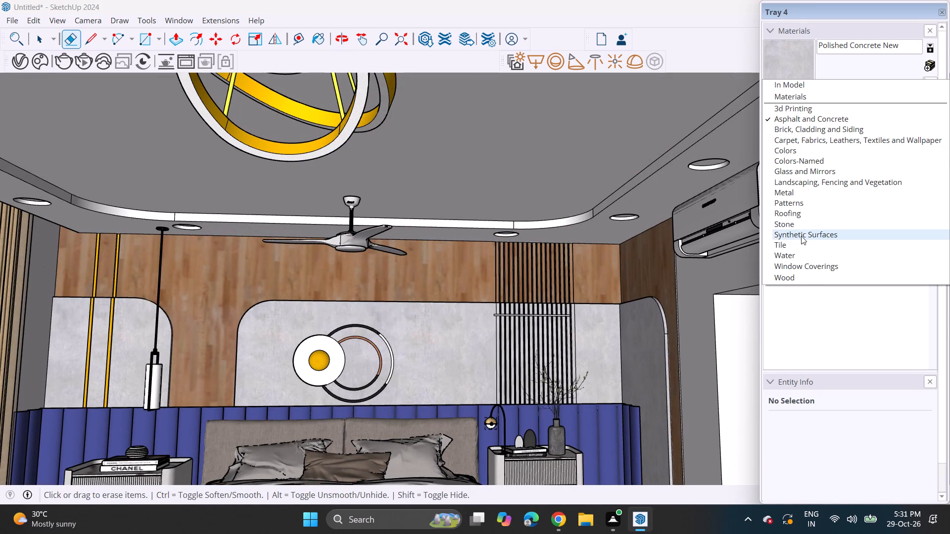
click(813, 161)
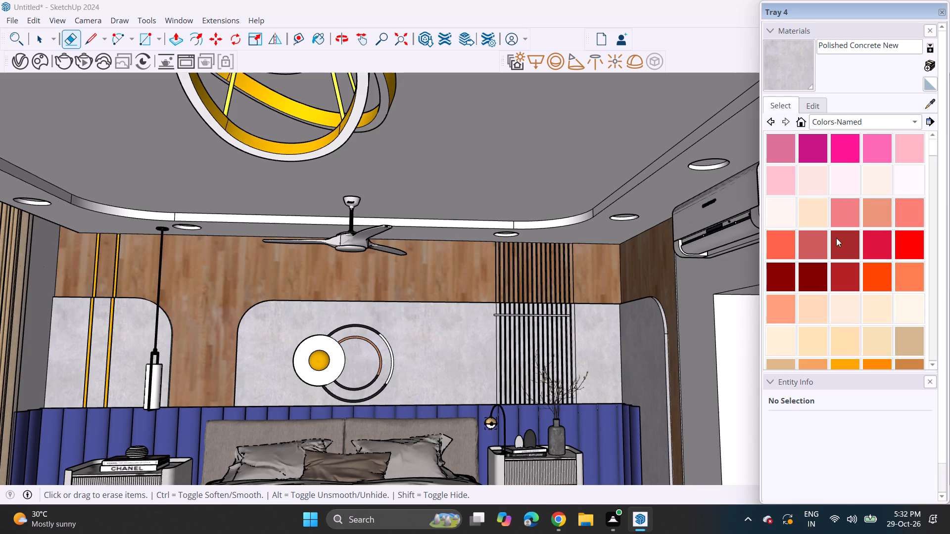
scroll(836, 250, down, 20)
scroll(837, 278, down, 5)
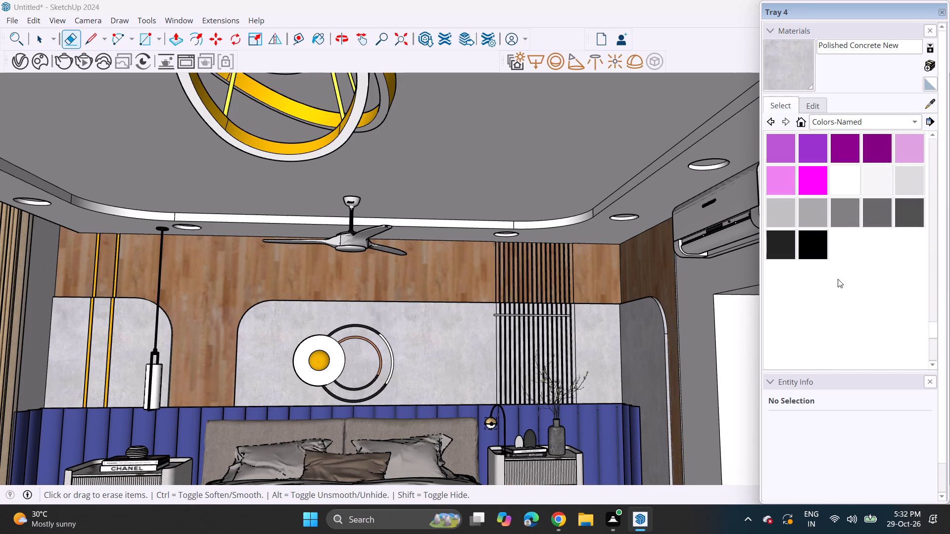
click(850, 178)
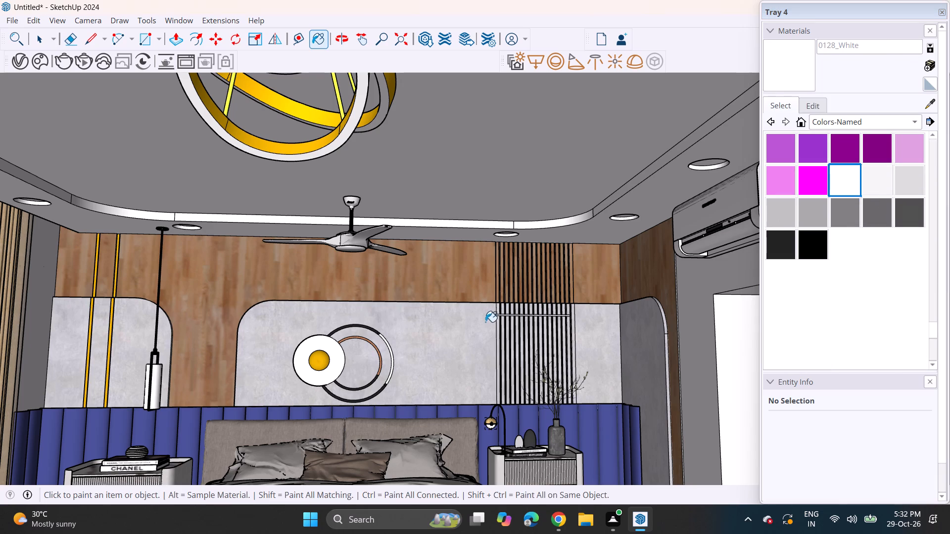
click(876, 174)
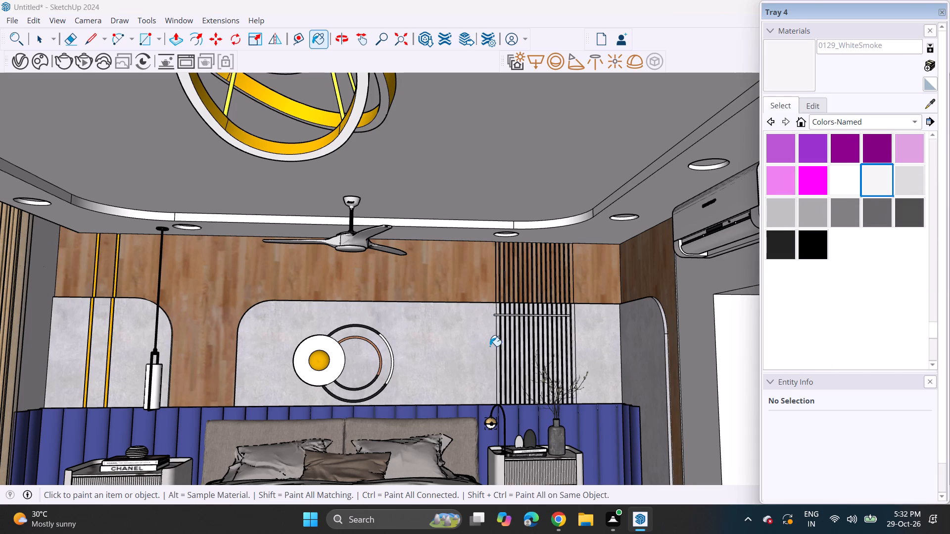
click(486, 346)
click(612, 334)
click(639, 339)
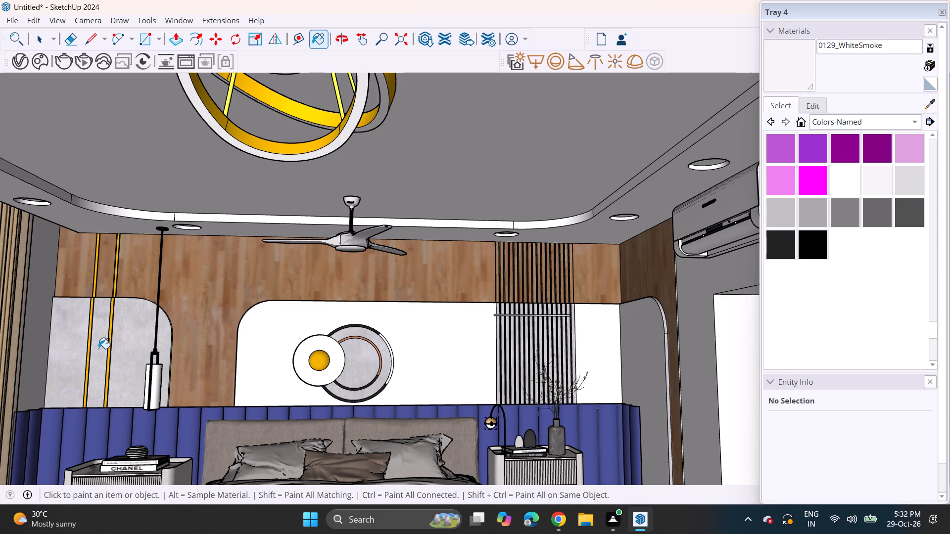
click(123, 345)
click(100, 339)
click(79, 337)
Paint the bedroom's side walls, recessed ceiling and surrounding ceiling border with 0129_WhiteSmoke.
click(38, 266)
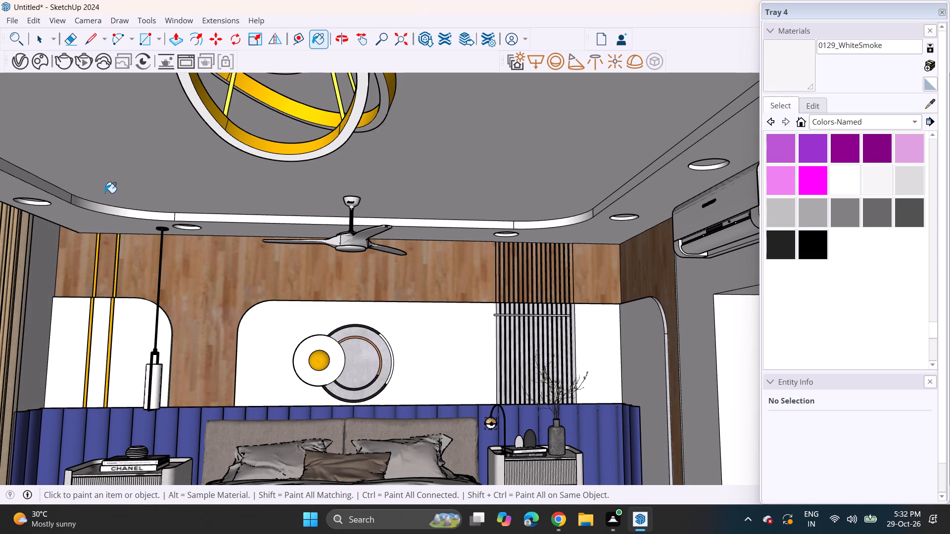
click(105, 188)
click(112, 222)
click(666, 197)
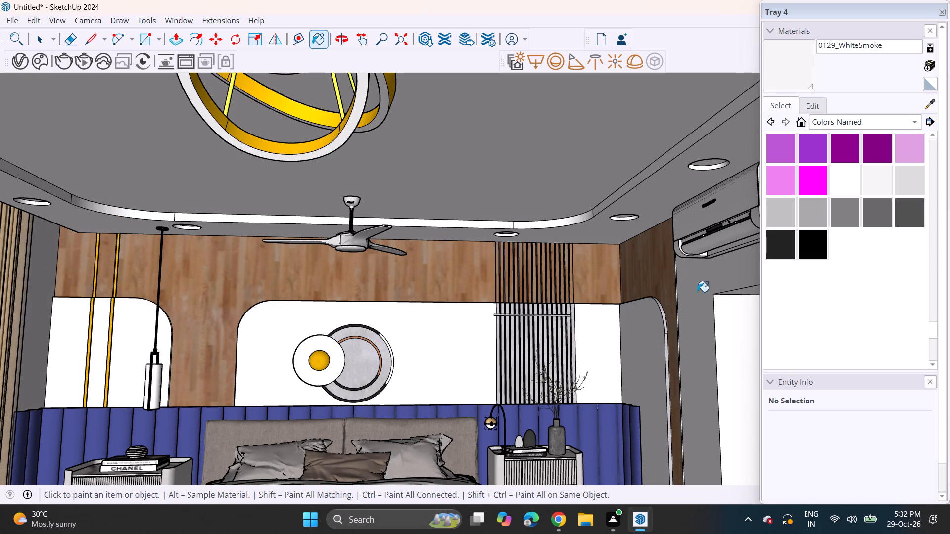
click(706, 298)
scroll(708, 299, down, 7)
click(242, 258)
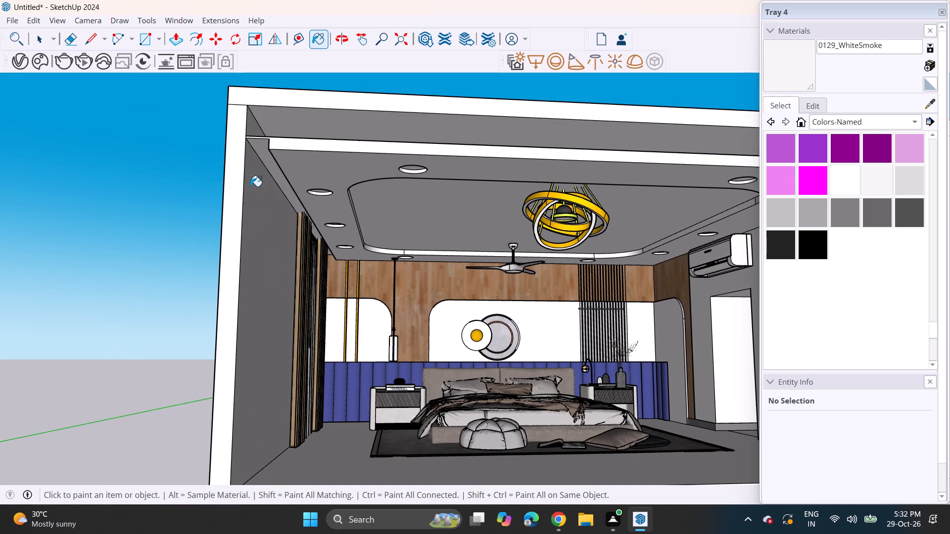
Push/Pull the ceiling border's narrow edge face above the curtains out to the side wall, closing the gap.
key(space)
scroll(310, 208, up, 1)
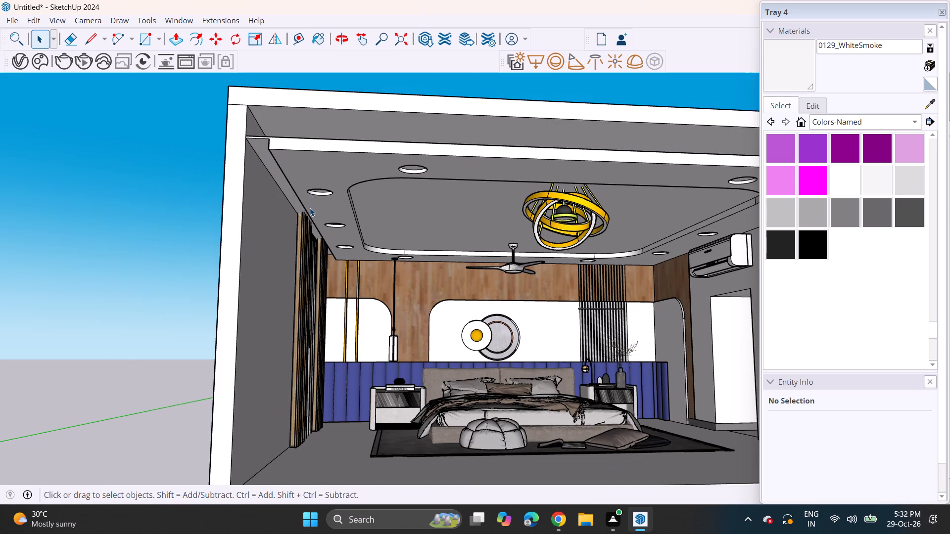
scroll(310, 208, up, 4)
scroll(414, 207, up, 4)
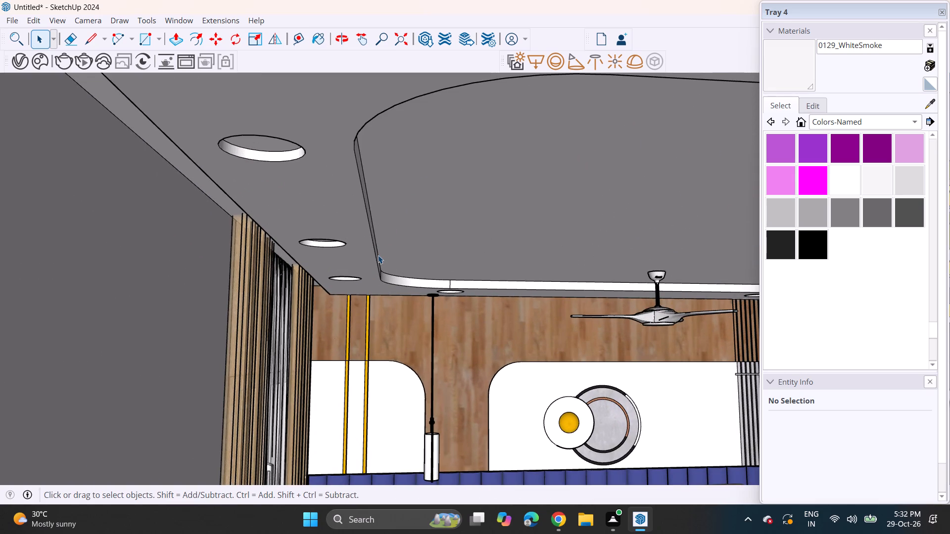
scroll(342, 253, up, 2)
scroll(336, 249, down, 2)
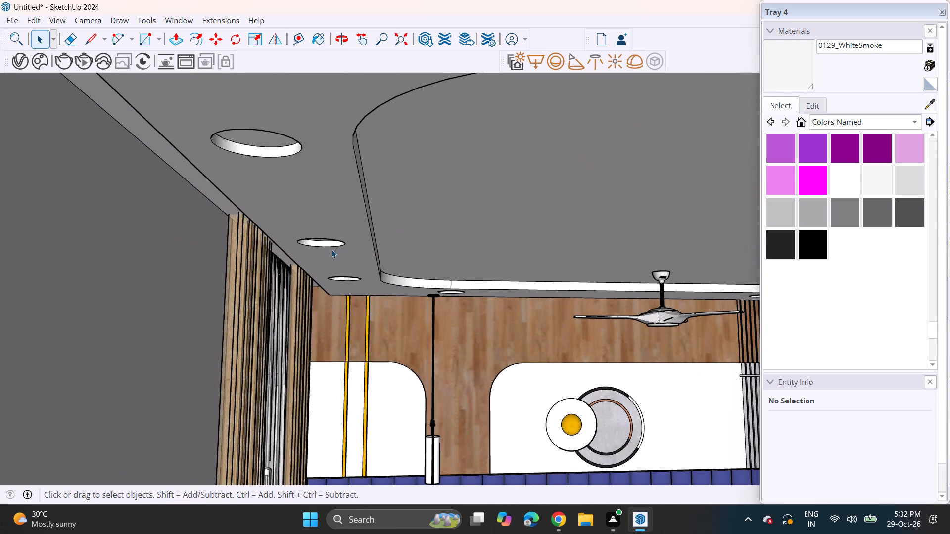
middle_drag(320, 249, 354, 257)
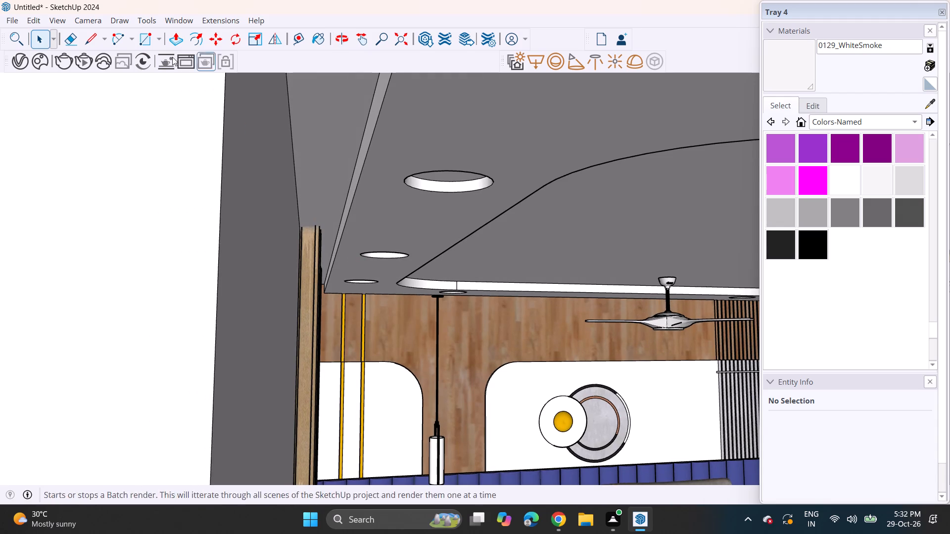
click(168, 43)
click(370, 137)
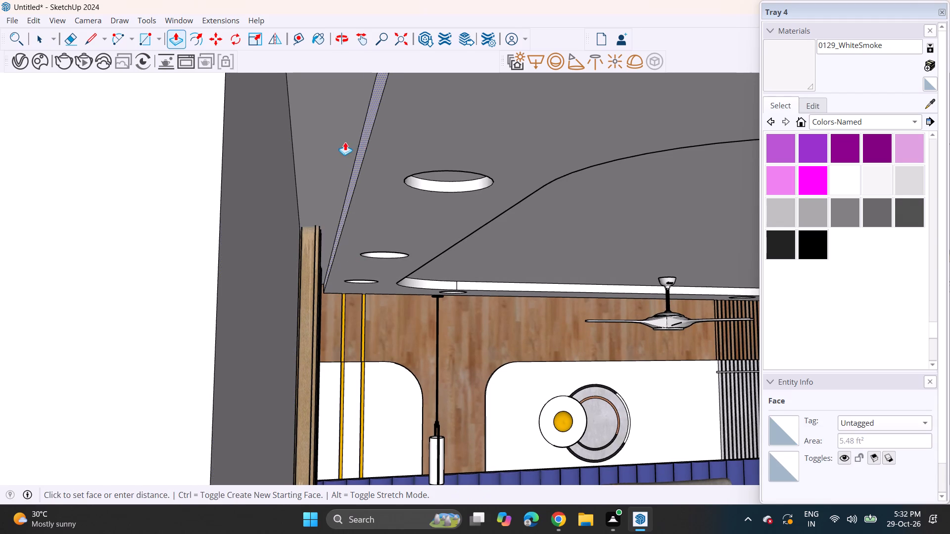
click(292, 138)
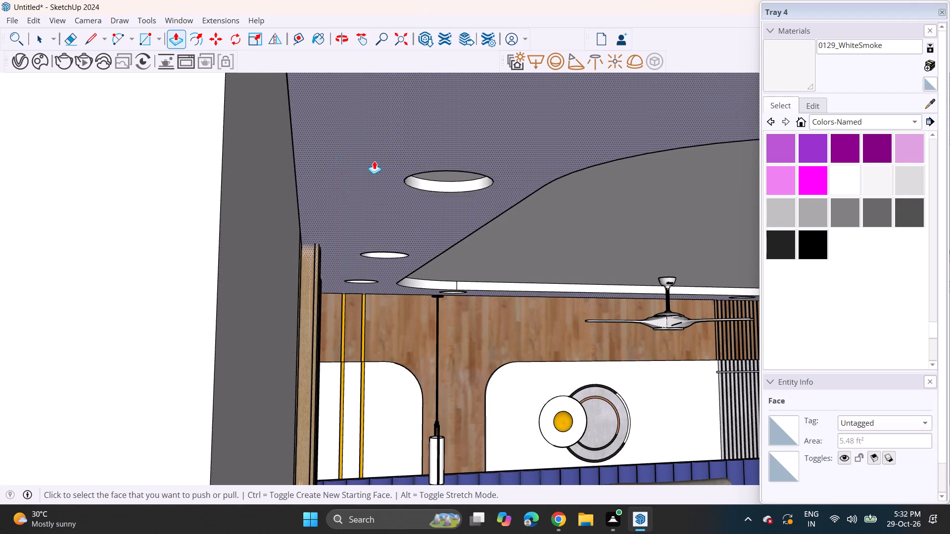
Examine the ceiling, hanging lamp and painted walls from several viewpoints inside and in front of the room.
middle_drag(383, 169, 293, 175)
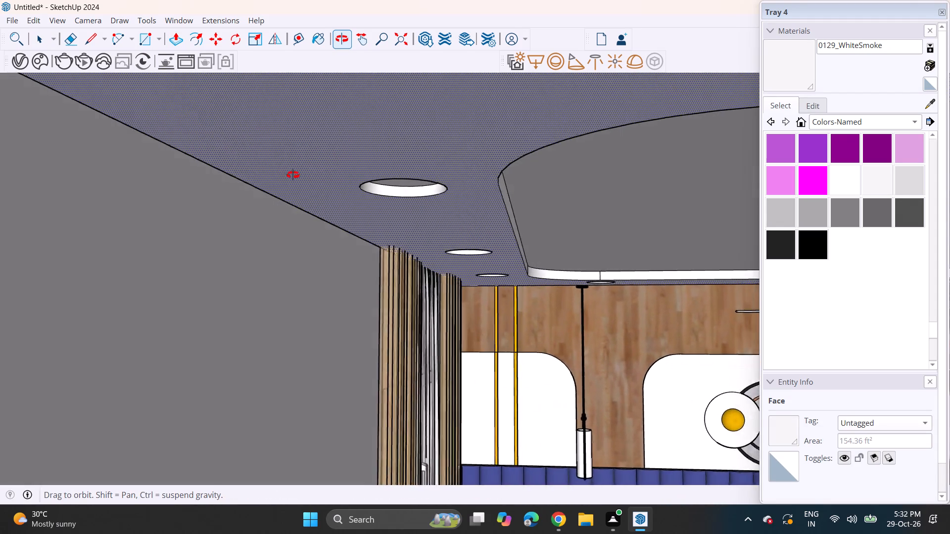
middle_drag(293, 175, 370, 157)
scroll(370, 177, down, 5)
middle_drag(489, 203, 148, 175)
scroll(153, 183, down, 4)
scroll(191, 216, down, 4)
shift+middle_drag(208, 221, 291, 218)
scroll(297, 221, up, 5)
middle_drag(294, 221, 287, 220)
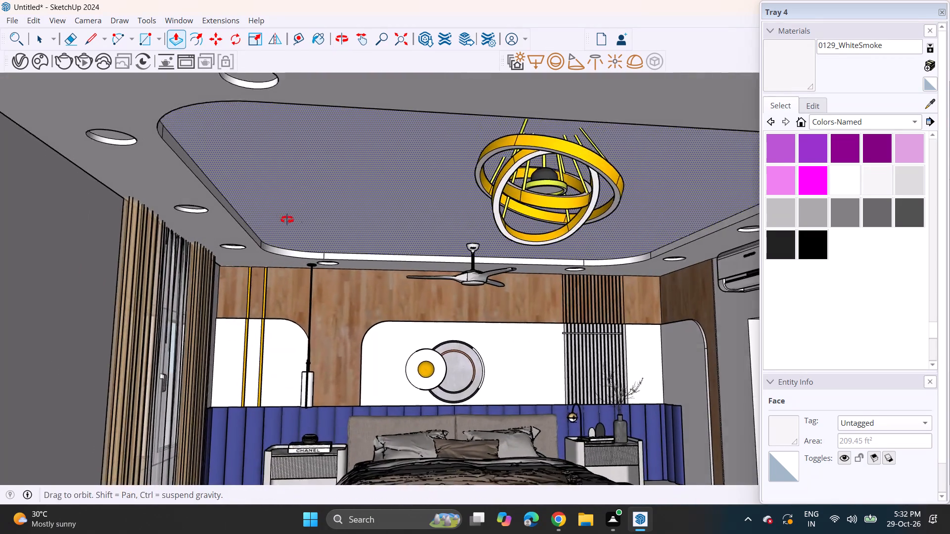
middle_drag(287, 220, 278, 215)
scroll(279, 216, down, 5)
scroll(312, 235, up, 1)
middle_drag(306, 235, 298, 233)
scroll(309, 236, up, 3)
middle_drag(361, 239, 322, 208)
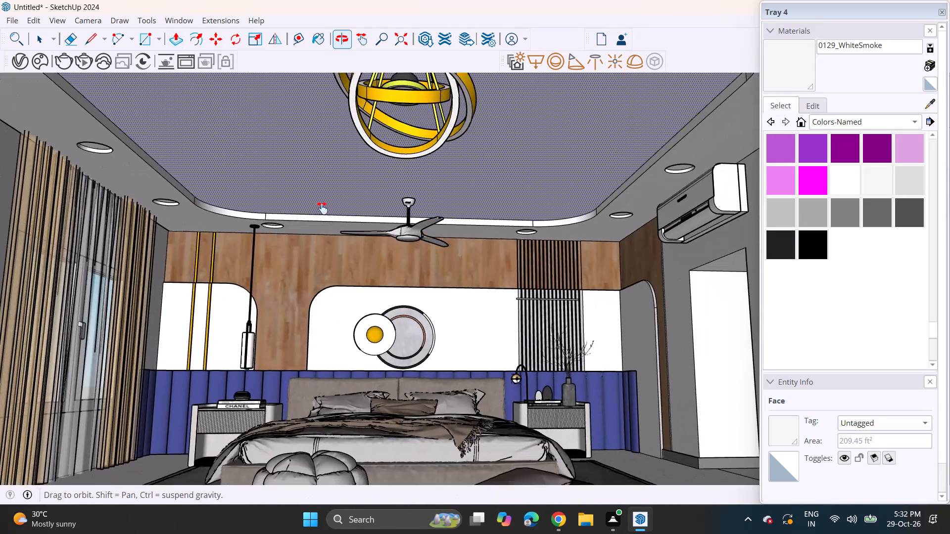
middle_drag(322, 208, 323, 208)
shift+middle_click(323, 208)
scroll(337, 201, down, 5)
middle_drag(349, 183, 353, 206)
Move the elliptical hanging lamp within the recessed ceiling, closer to the ceiling fan and headboard wall.
key(space)
click(383, 182)
middle_drag(341, 190, 369, 190)
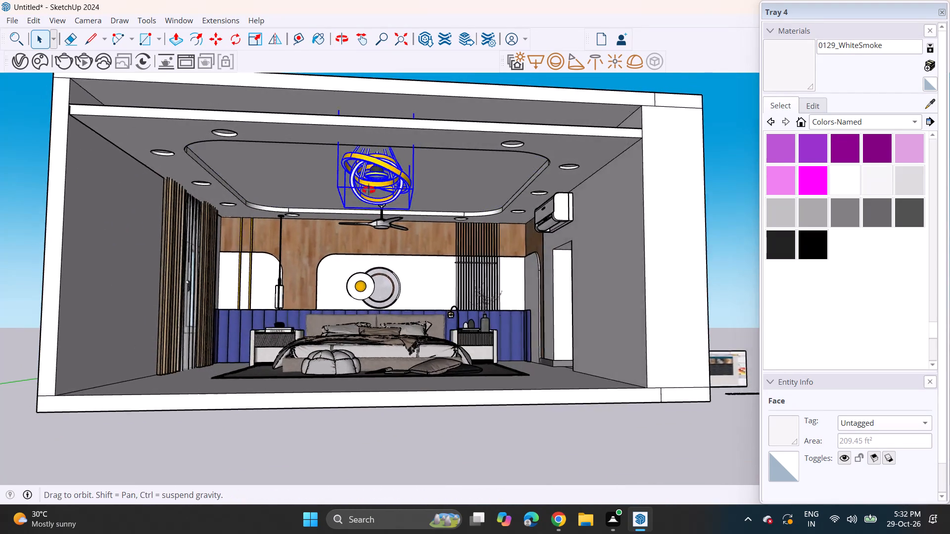
middle_drag(369, 190, 477, 205)
click(211, 38)
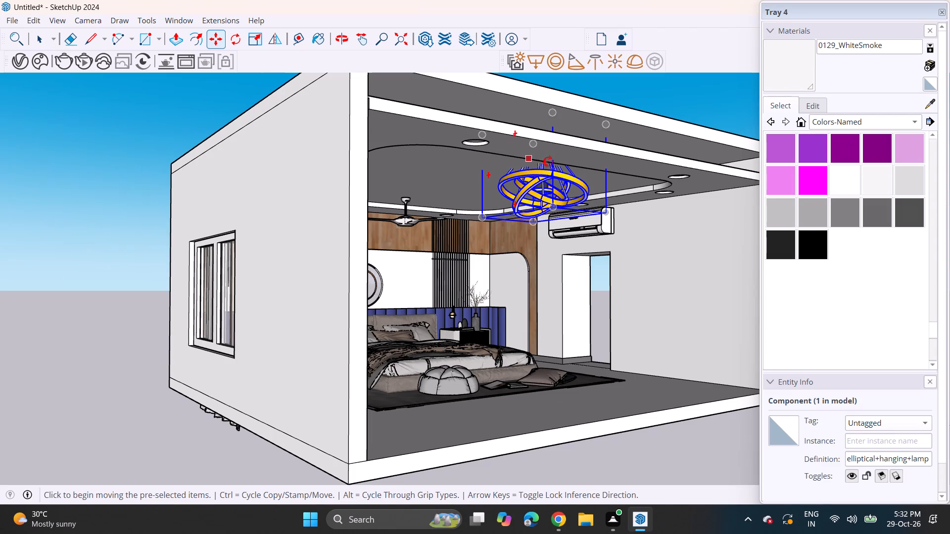
click(568, 183)
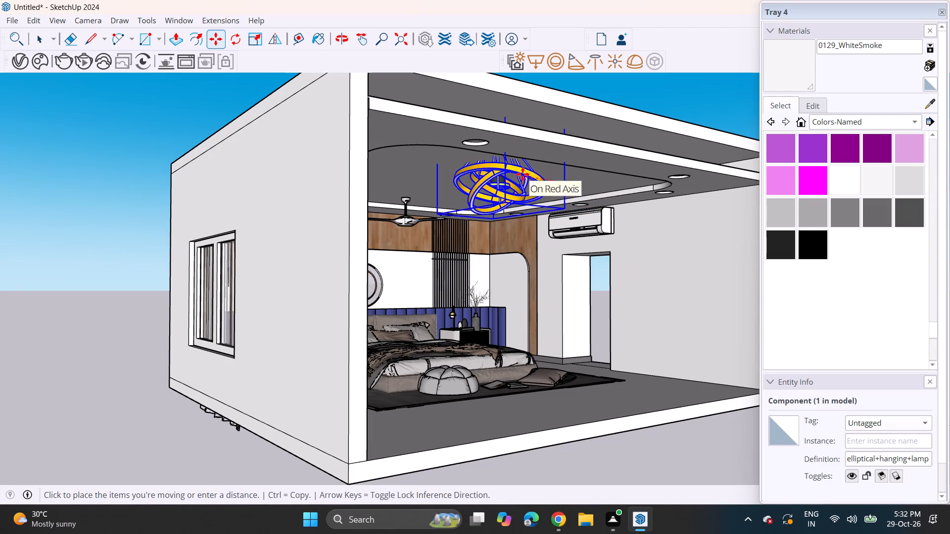
middle_drag(492, 170, 363, 134)
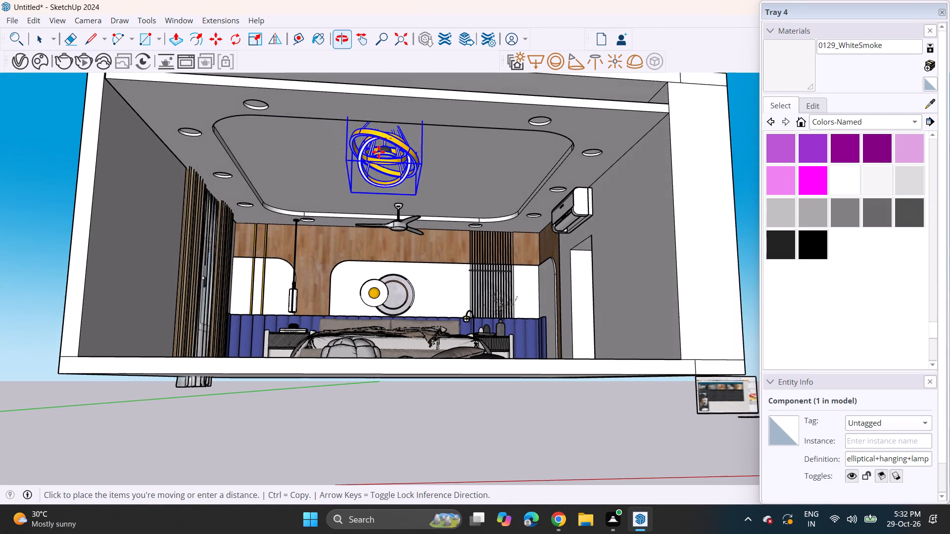
click(387, 173)
key(space)
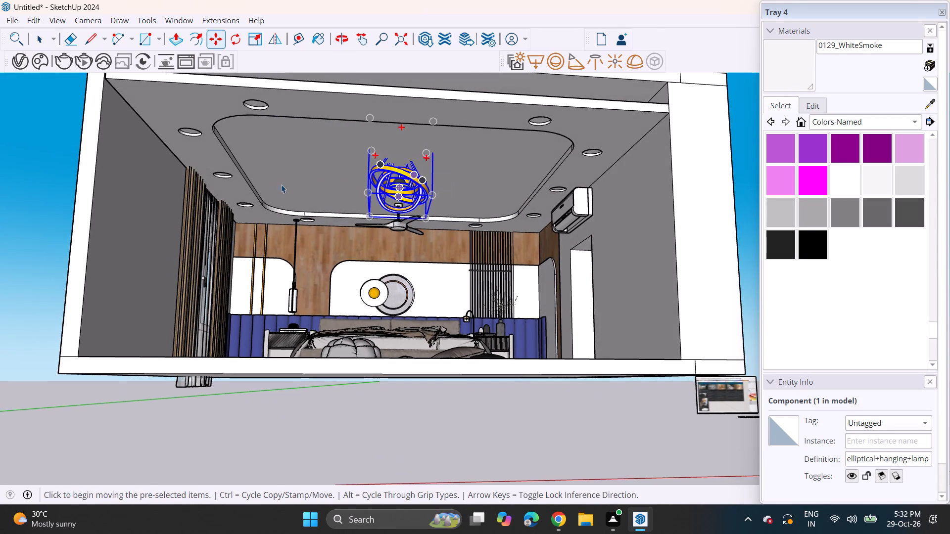
click(37, 201)
Erase the two reference groups, the picture and the flat object, standing outside beside the room.
scroll(272, 211, up, 2)
scroll(270, 211, down, 2)
middle_drag(301, 224, 290, 263)
scroll(335, 239, up, 4)
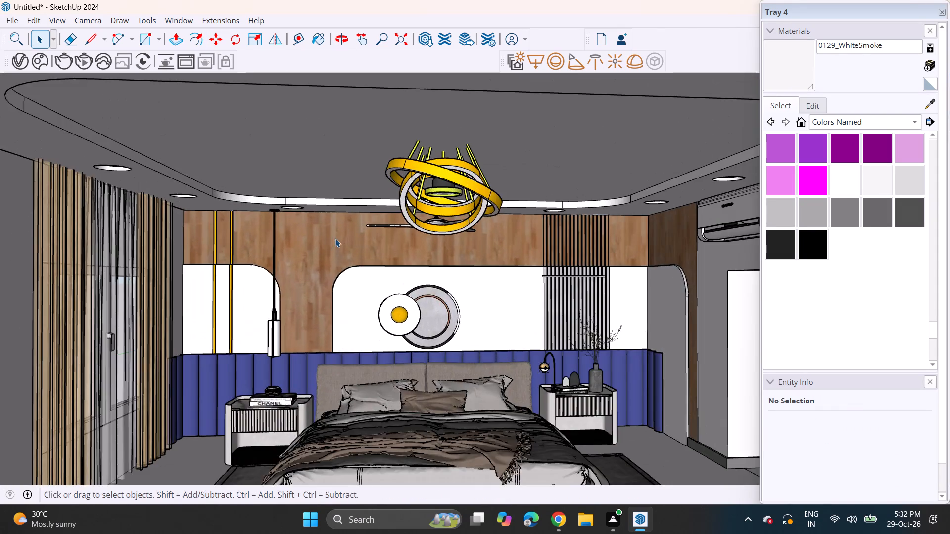
middle_drag(358, 255, 348, 241)
scroll(379, 245, down, 8)
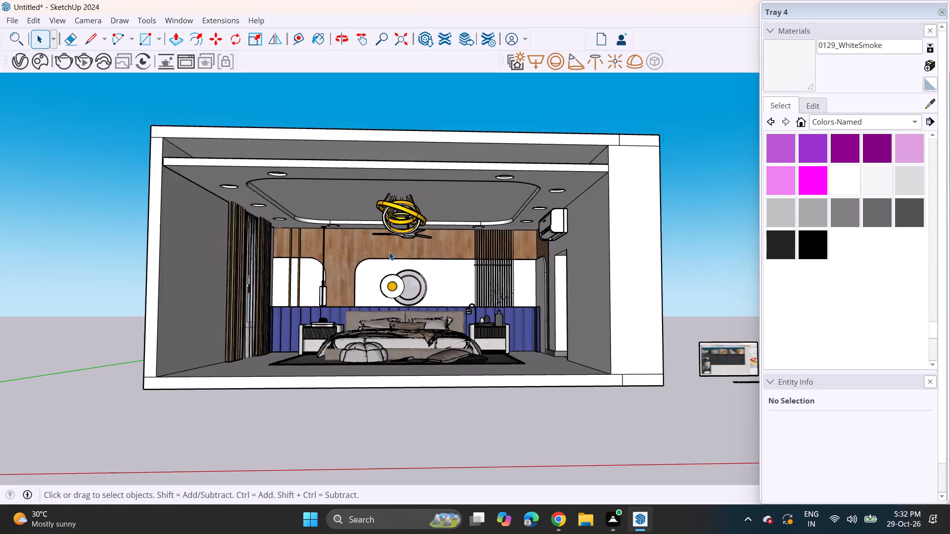
scroll(389, 252, down, 3)
middle_drag(464, 225, 414, 257)
drag(632, 240, 746, 405)
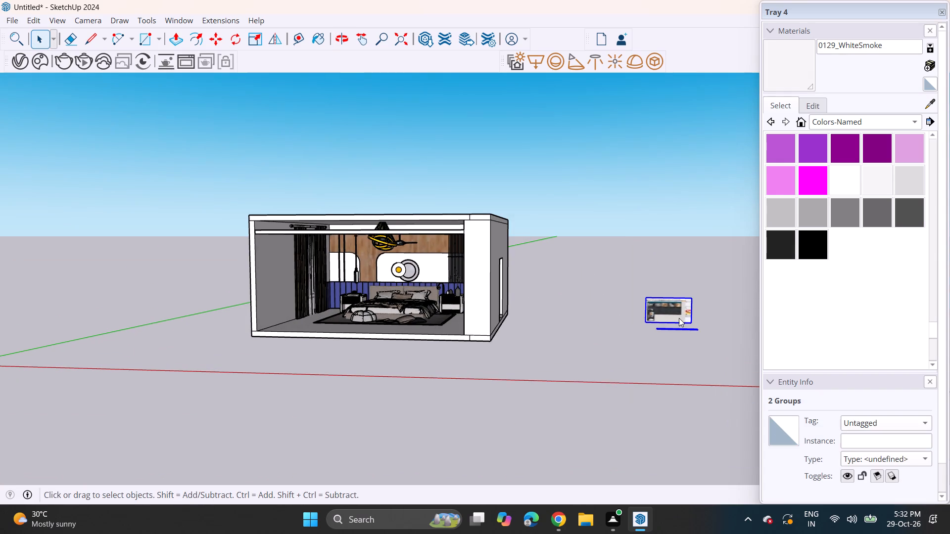
right_click(679, 318)
click(723, 153)
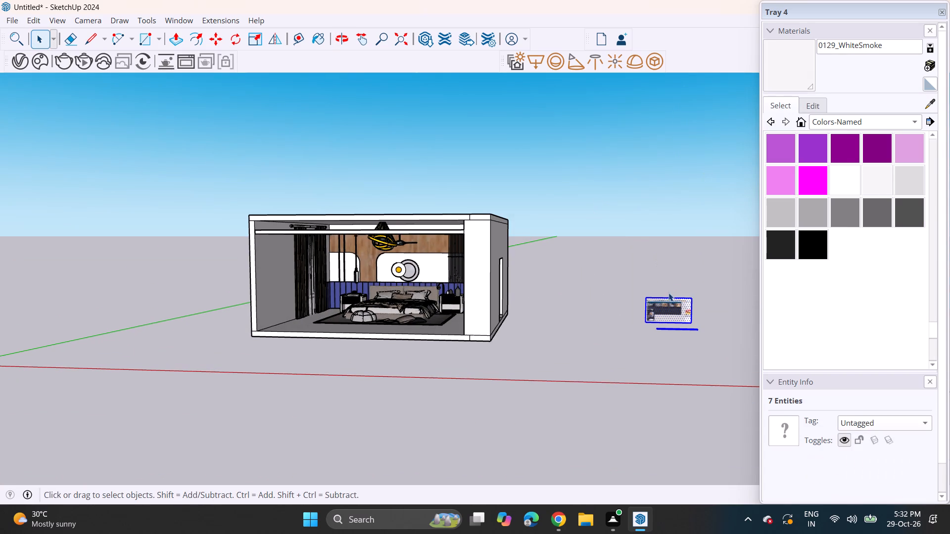
click(655, 318)
drag(590, 234, 723, 382)
right_click(669, 314)
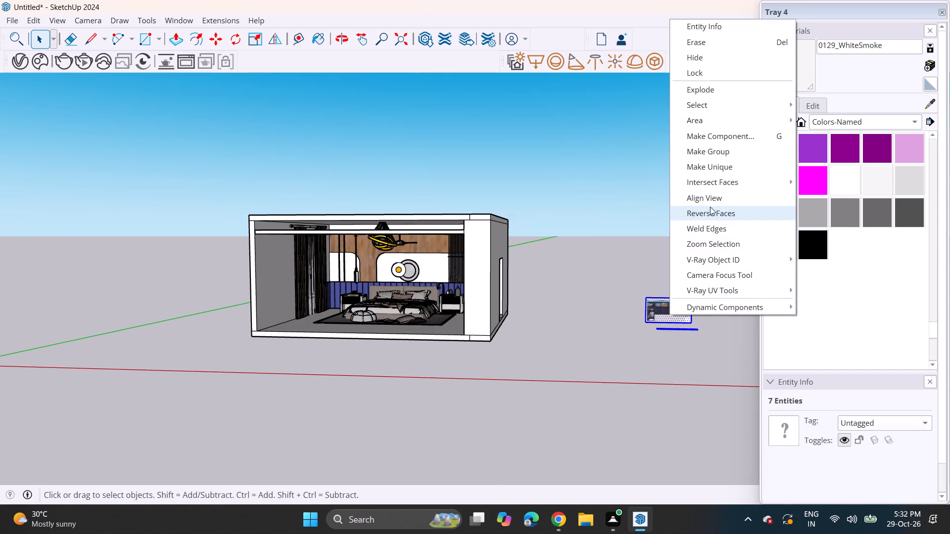
click(712, 42)
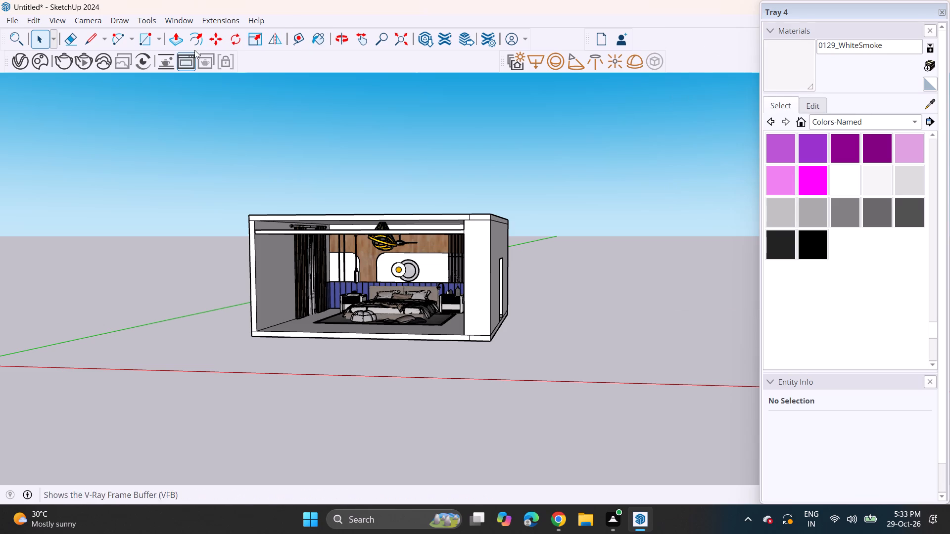
Push/Pull the front edge faces of the walls, floor, ceiling and roof slab forward by the same distance, lengthening the room.
click(181, 41)
click(490, 220)
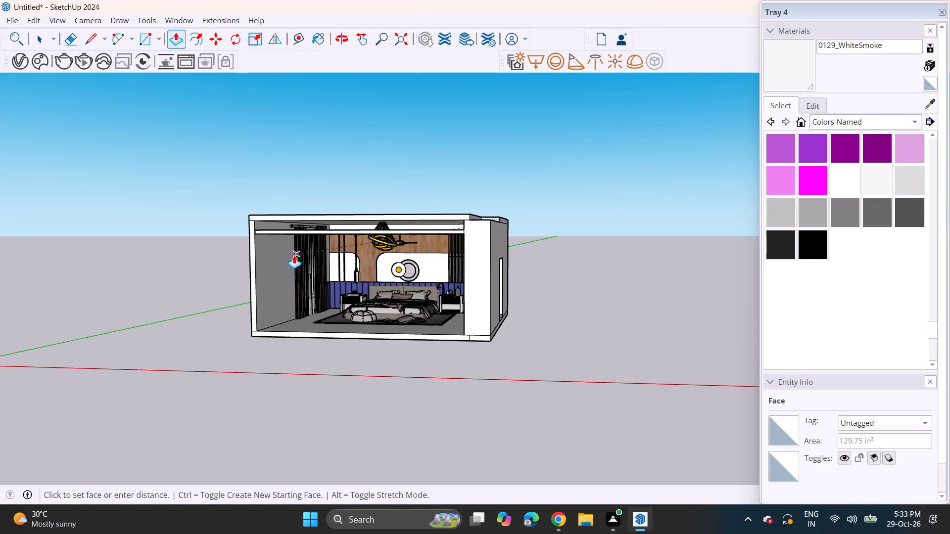
click(277, 255)
double_click(253, 259)
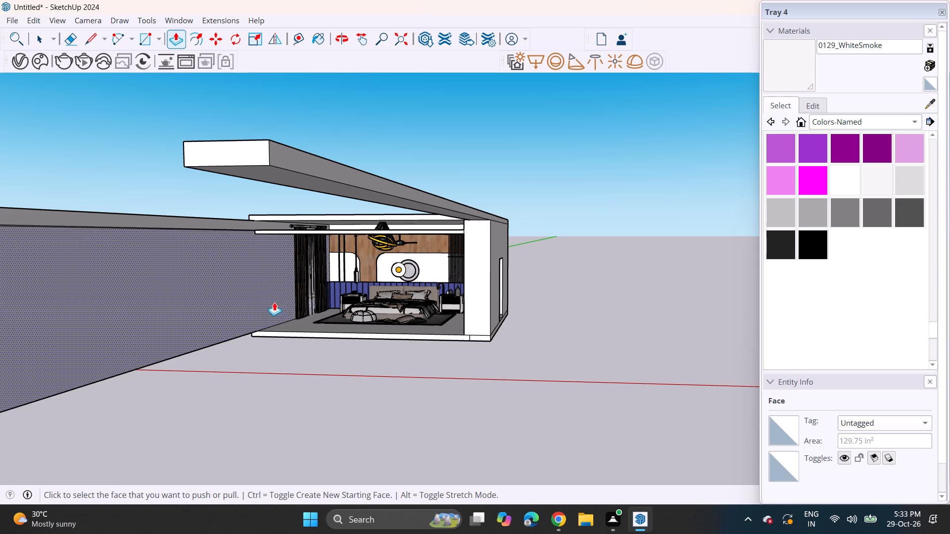
double_click(283, 333)
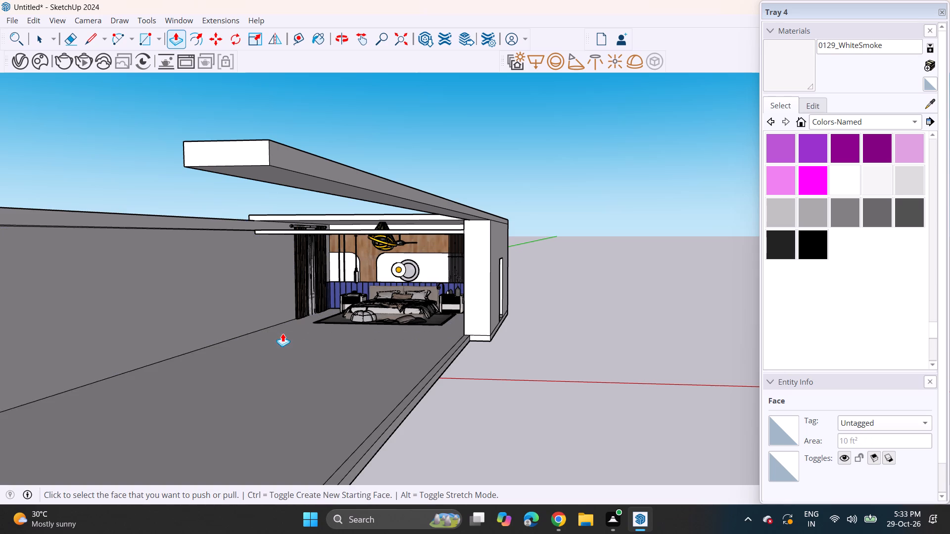
double_click(475, 278)
middle_drag(487, 348, 469, 326)
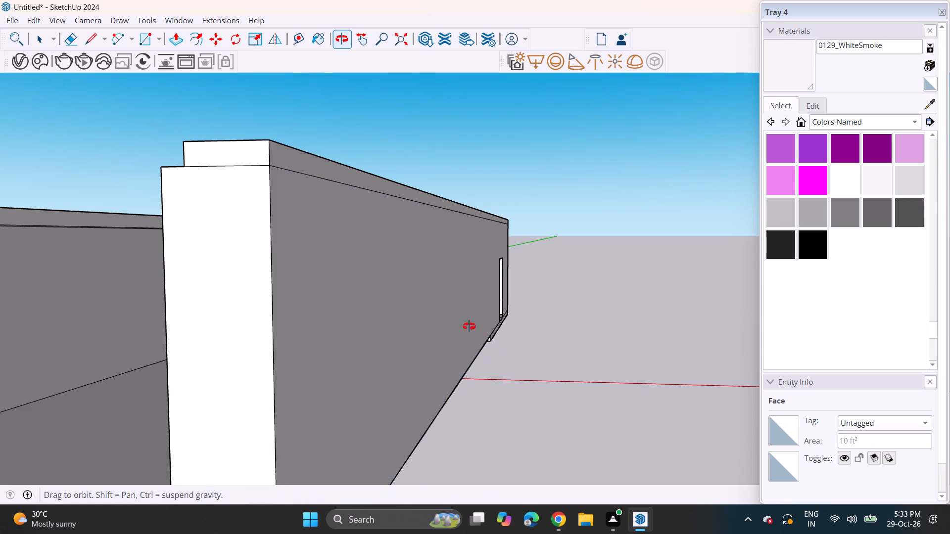
middle_drag(469, 326, 459, 280)
double_click(459, 288)
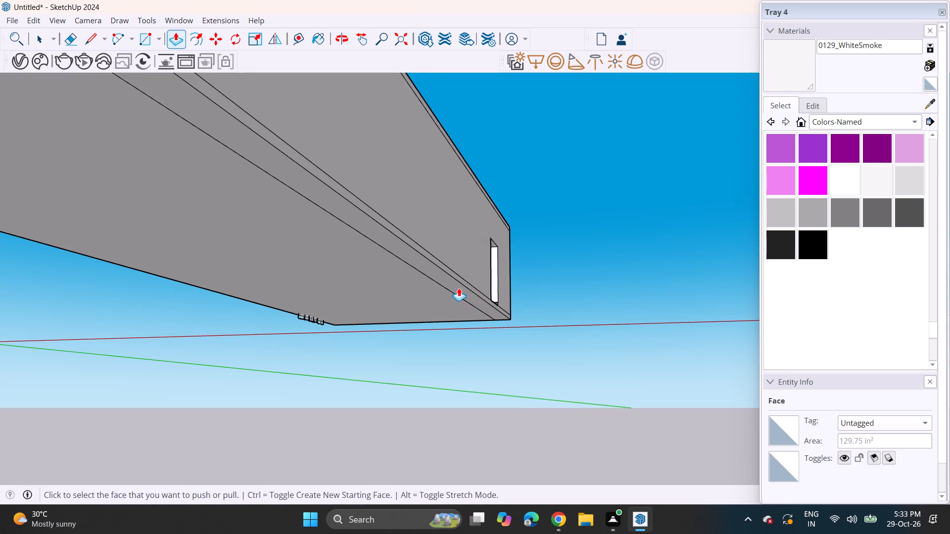
middle_drag(379, 164, 468, 248)
double_click(409, 214)
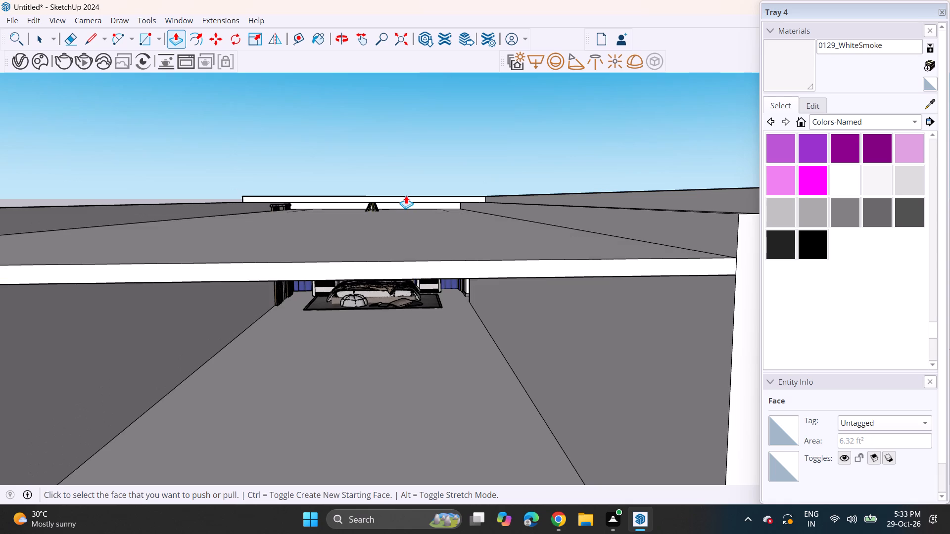
double_click(407, 200)
Draw a rectangle across the lengthened room's open front to close it with a face.
middle_drag(404, 260, 397, 228)
scroll(401, 255, up, 1)
scroll(398, 227, down, 2)
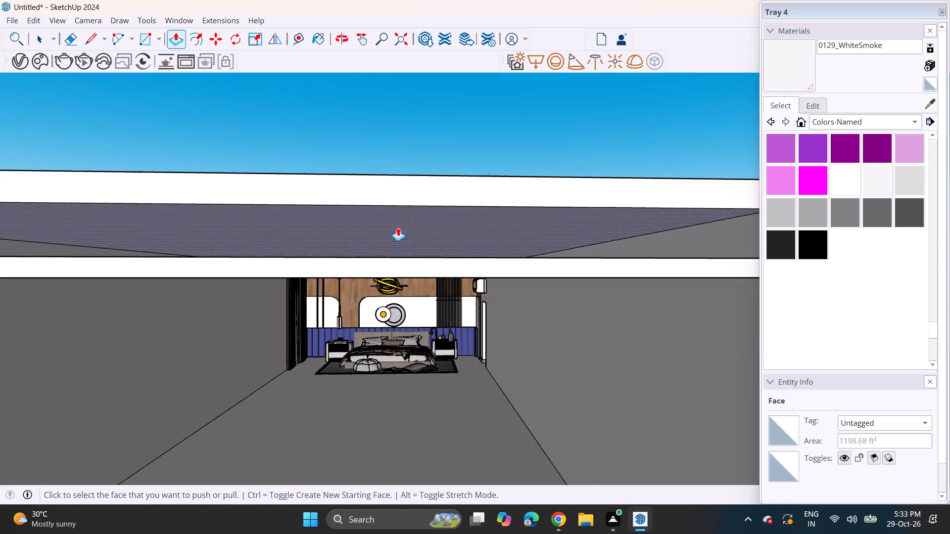
scroll(398, 227, down, 8)
scroll(417, 276, down, 3)
scroll(417, 276, up, 1)
scroll(416, 279, down, 4)
shift+middle_drag(411, 277, 437, 270)
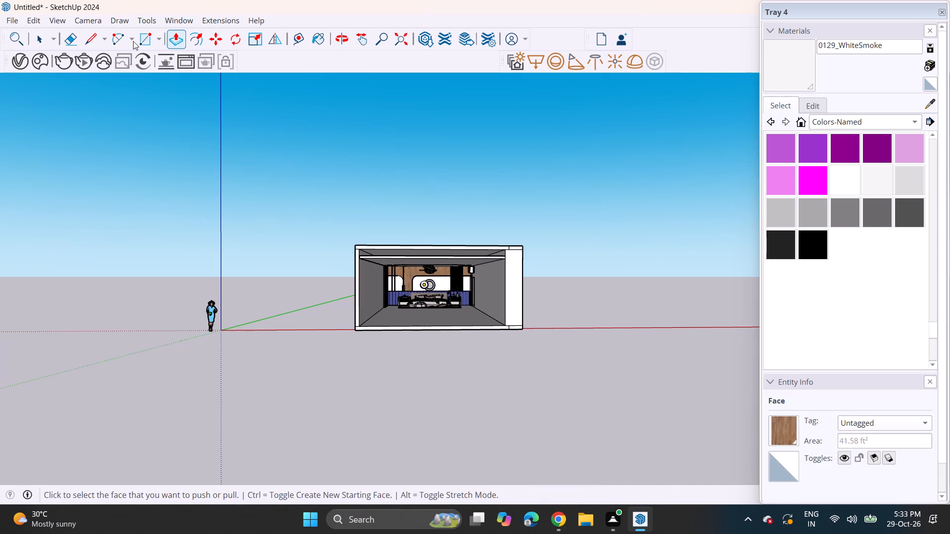
click(148, 40)
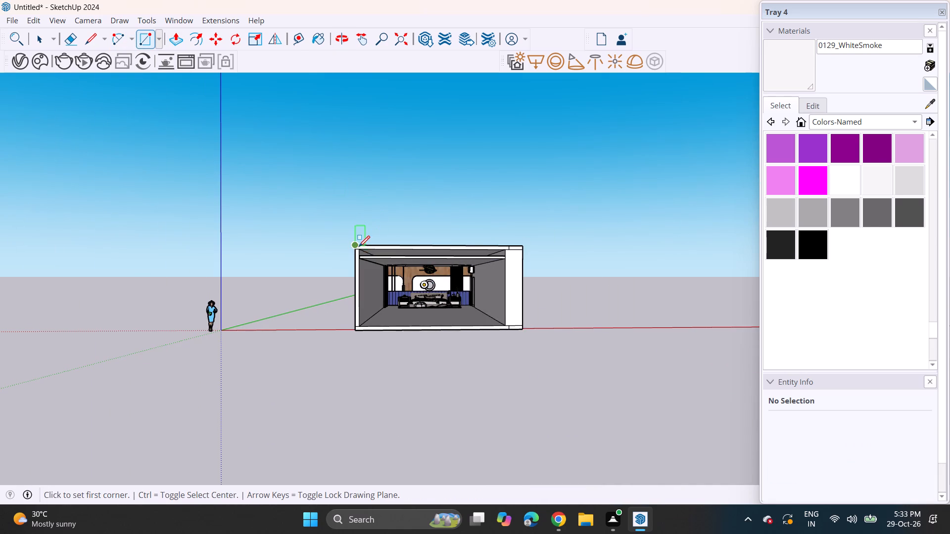
click(359, 248)
click(502, 321)
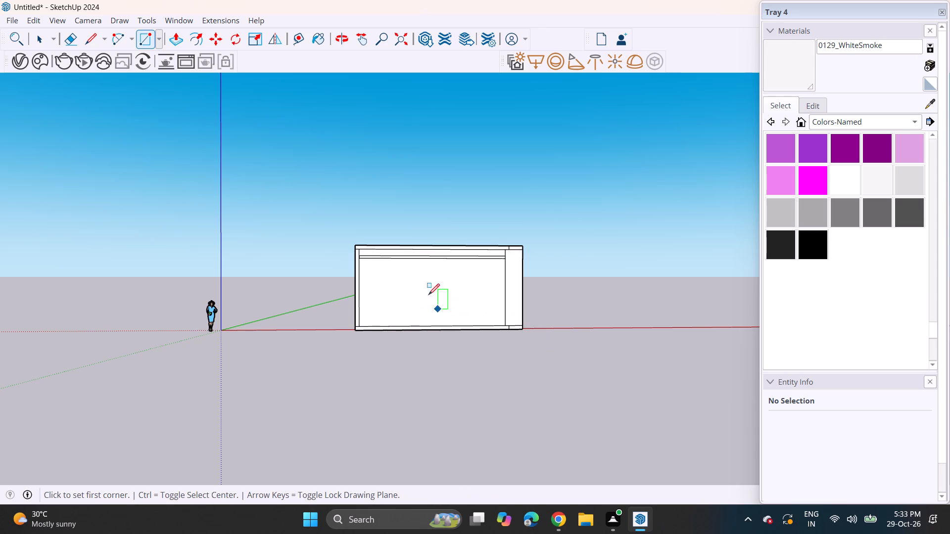
Paint the white headboard wall panels and the adjoining arched side panel with 0130_Gainsboro.
scroll(428, 293, up, 20)
scroll(428, 293, up, 8)
scroll(421, 285, down, 1)
scroll(421, 285, up, 1)
scroll(421, 285, down, 1)
scroll(421, 285, up, 7)
scroll(421, 285, down, 1)
scroll(421, 285, up, 11)
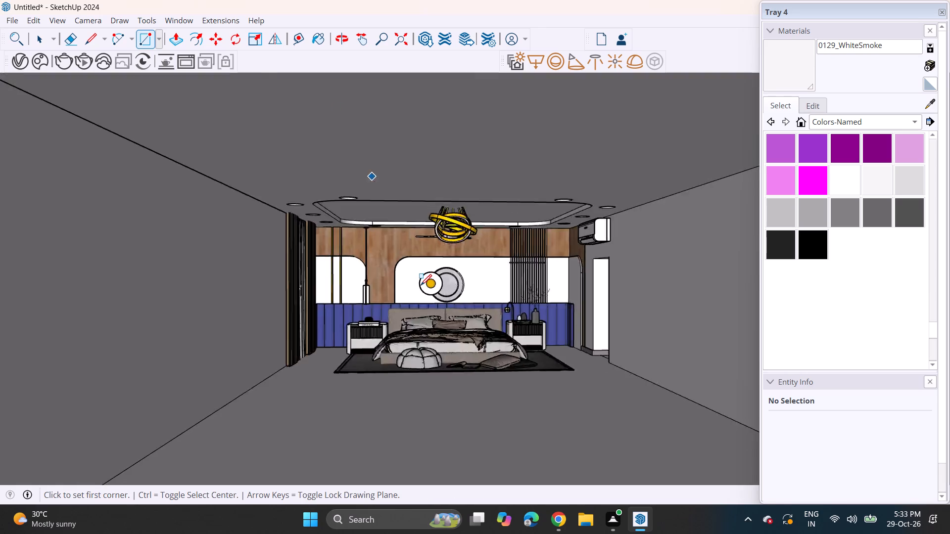
scroll(421, 285, up, 7)
scroll(421, 285, down, 1)
scroll(421, 285, up, 4)
scroll(421, 285, down, 7)
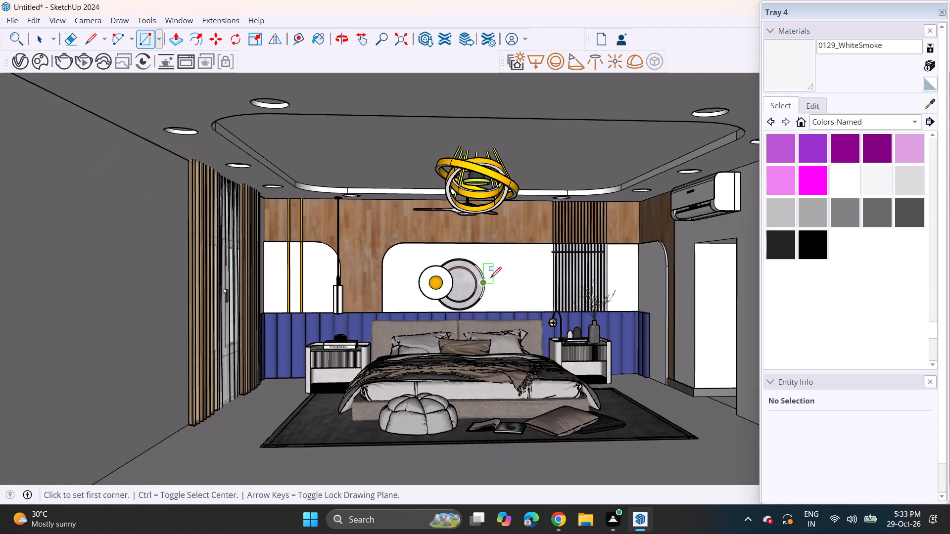
middle_drag(487, 278, 443, 273)
scroll(446, 275, up, 1)
middle_drag(447, 278, 457, 270)
scroll(467, 271, up, 1)
shift+middle_drag(452, 274, 451, 274)
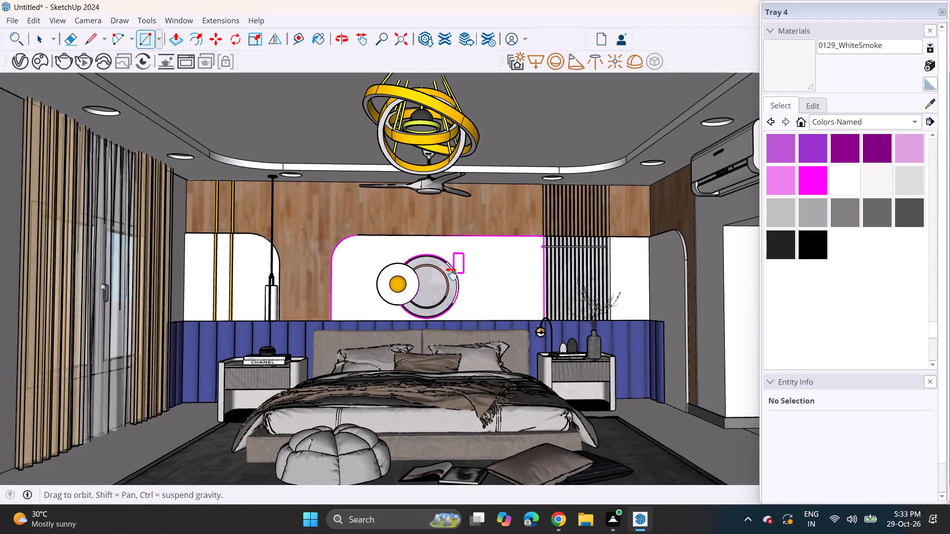
shift+middle_drag(451, 274, 443, 276)
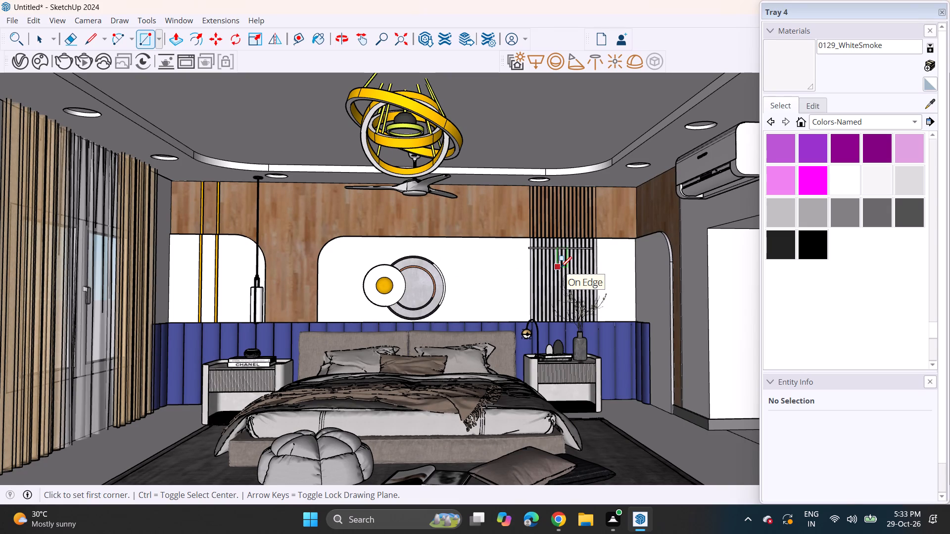
click(908, 180)
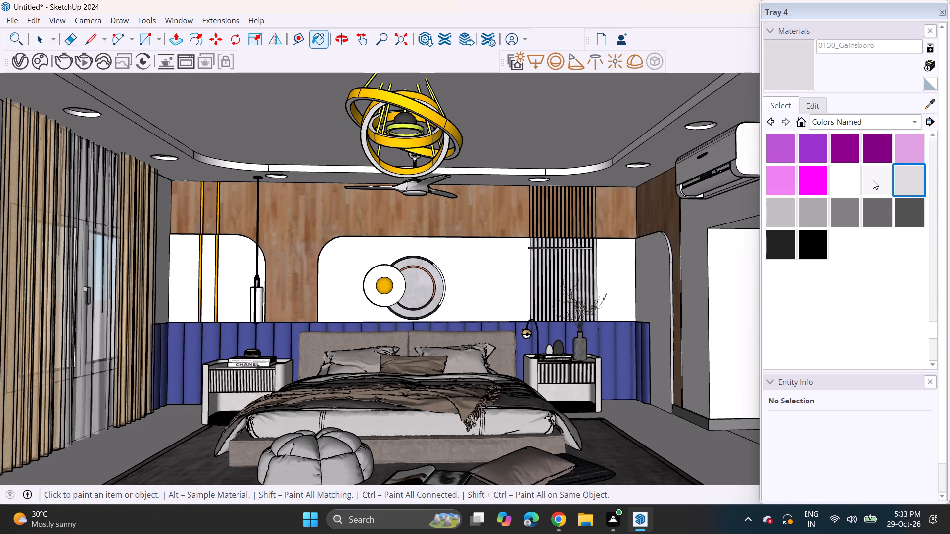
click(467, 260)
click(625, 282)
click(654, 274)
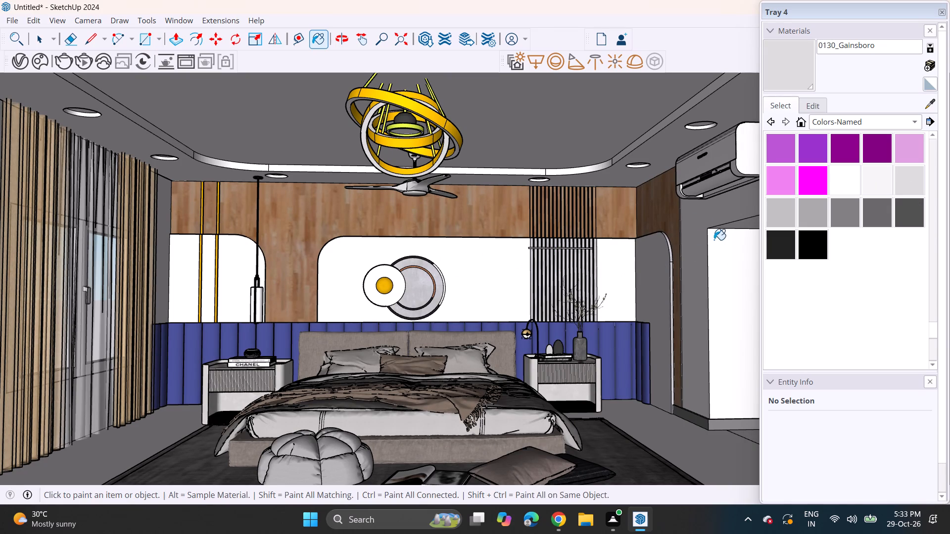
click(236, 267)
Paint the recessed ceiling, its surrounding border and the curved recess edges with 0131_Silver.
click(780, 214)
click(624, 138)
click(614, 191)
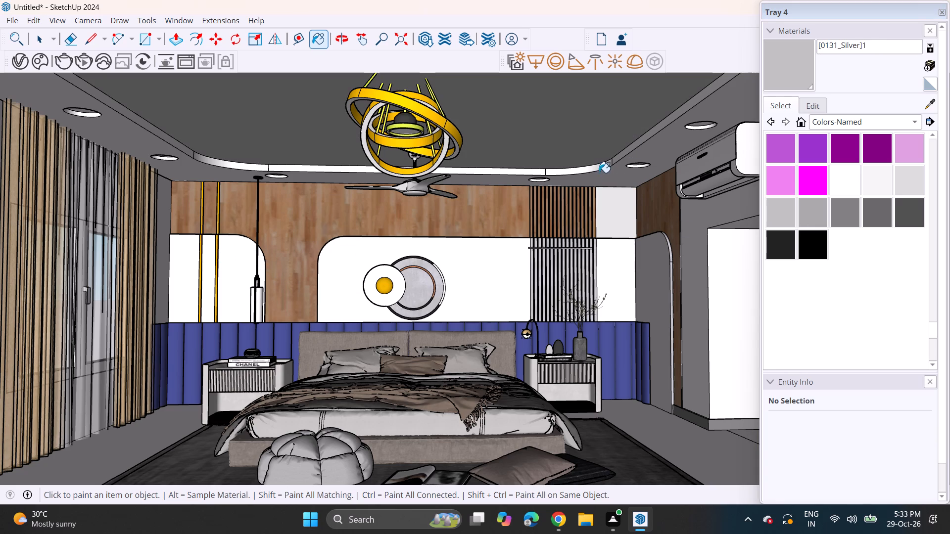
key(ctrl+z)
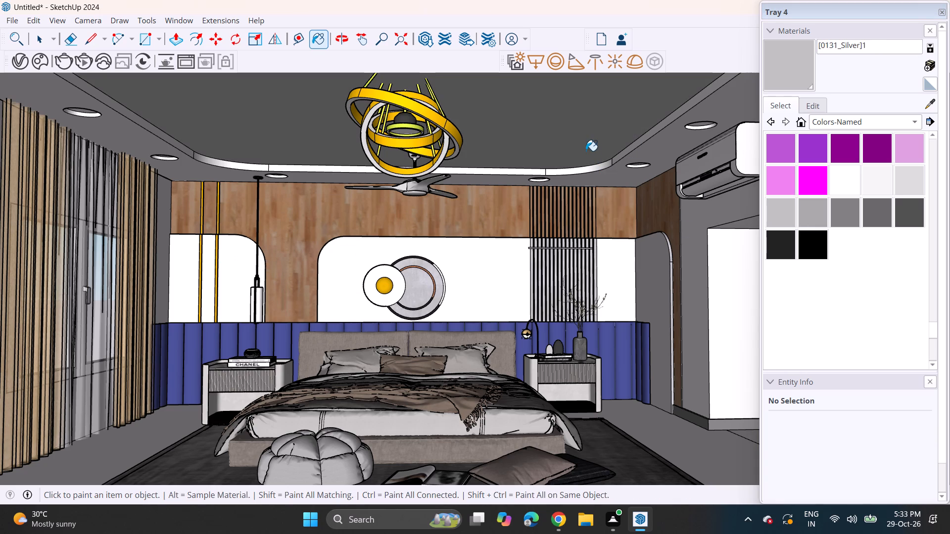
click(590, 156)
click(600, 177)
click(597, 168)
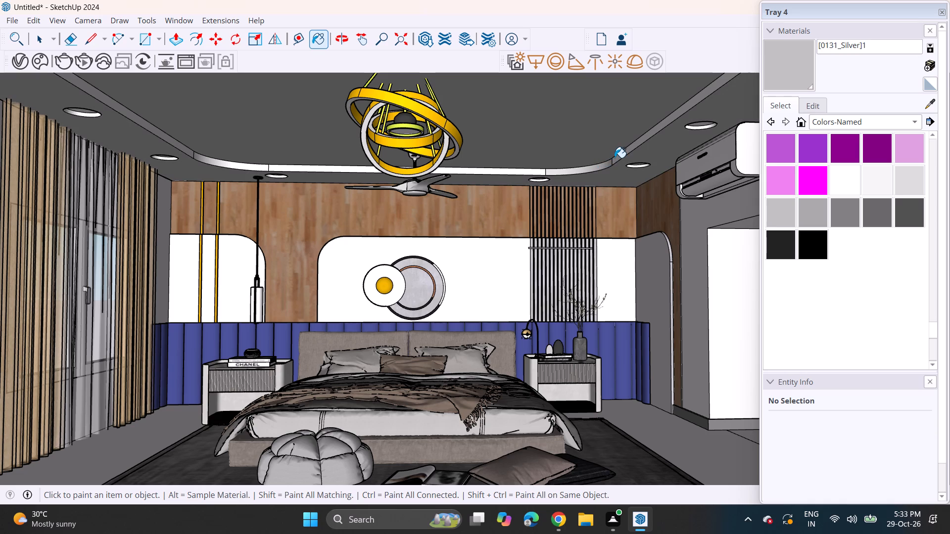
click(615, 158)
click(537, 171)
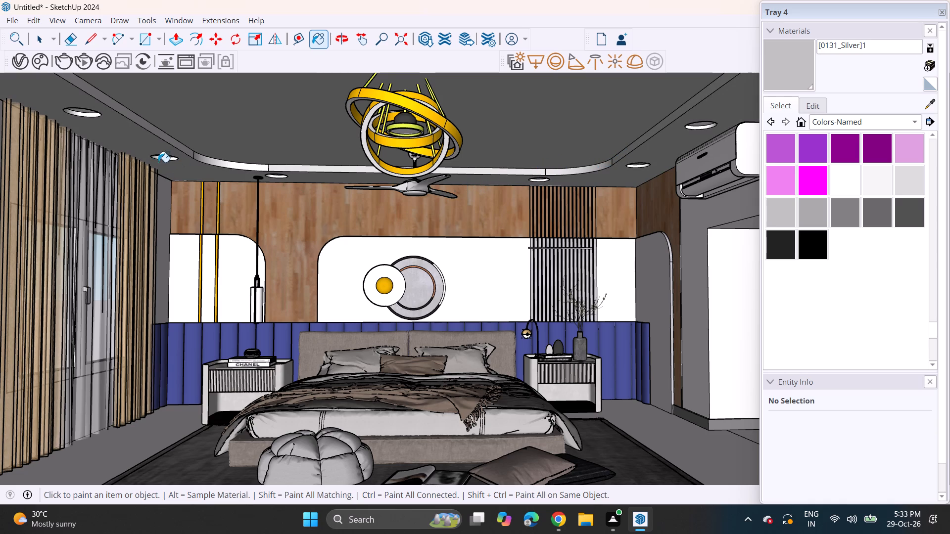
click(148, 147)
click(157, 135)
Select the straight and curved edge faces of the arched panel on the side wall beside the headboard wall.
key(space)
key(space)
scroll(671, 276, up, 13)
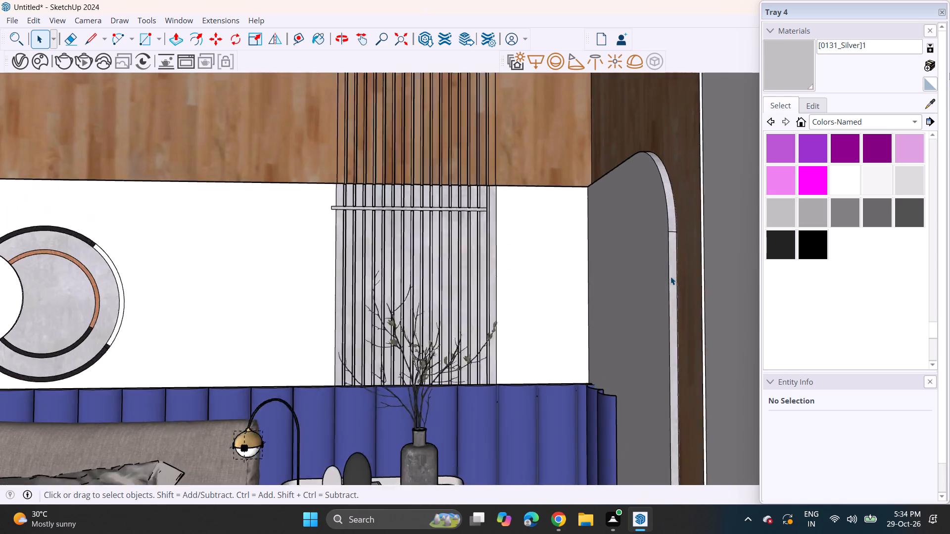
scroll(670, 276, up, 3)
click(677, 282)
right_click(677, 282)
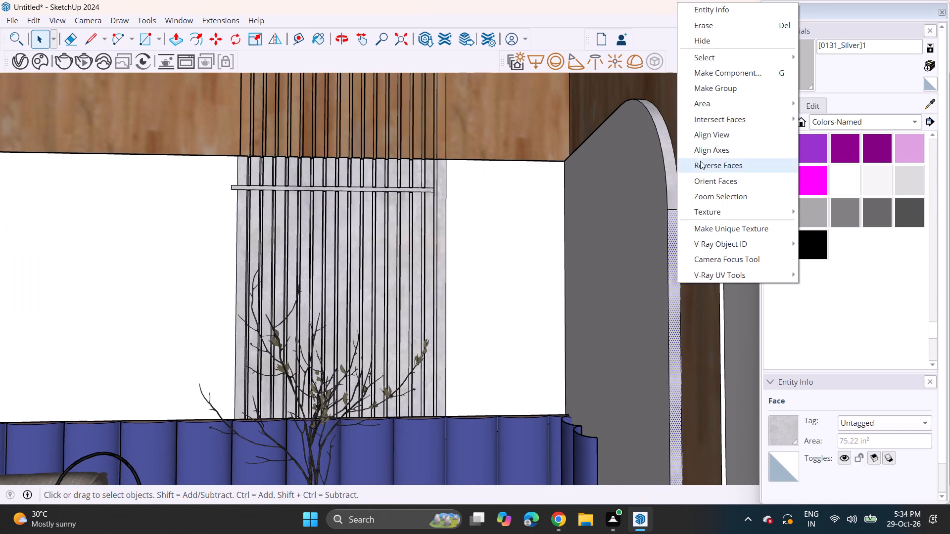
ctrl+click(669, 160)
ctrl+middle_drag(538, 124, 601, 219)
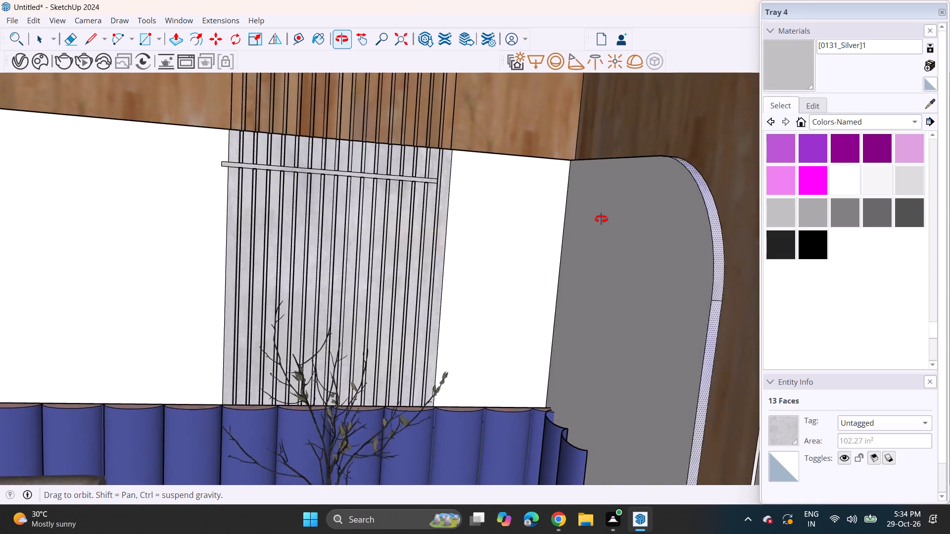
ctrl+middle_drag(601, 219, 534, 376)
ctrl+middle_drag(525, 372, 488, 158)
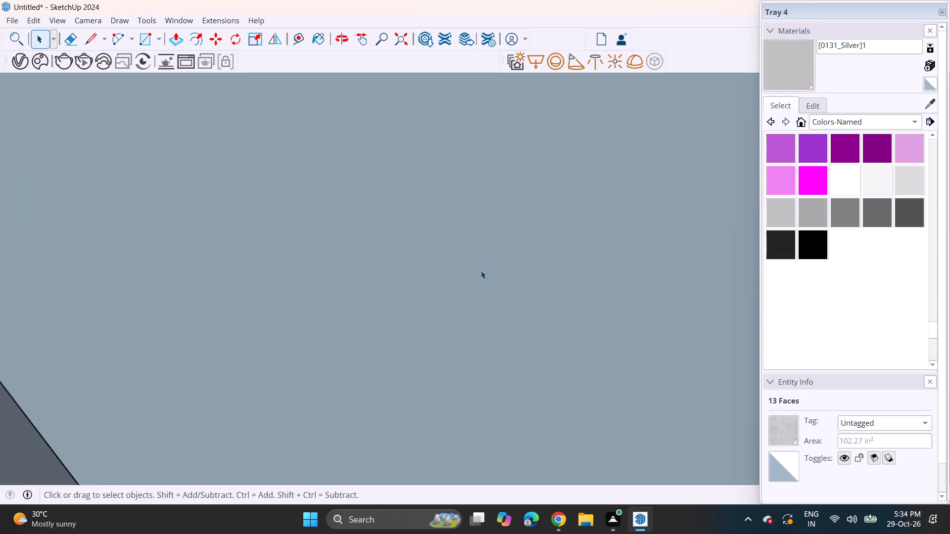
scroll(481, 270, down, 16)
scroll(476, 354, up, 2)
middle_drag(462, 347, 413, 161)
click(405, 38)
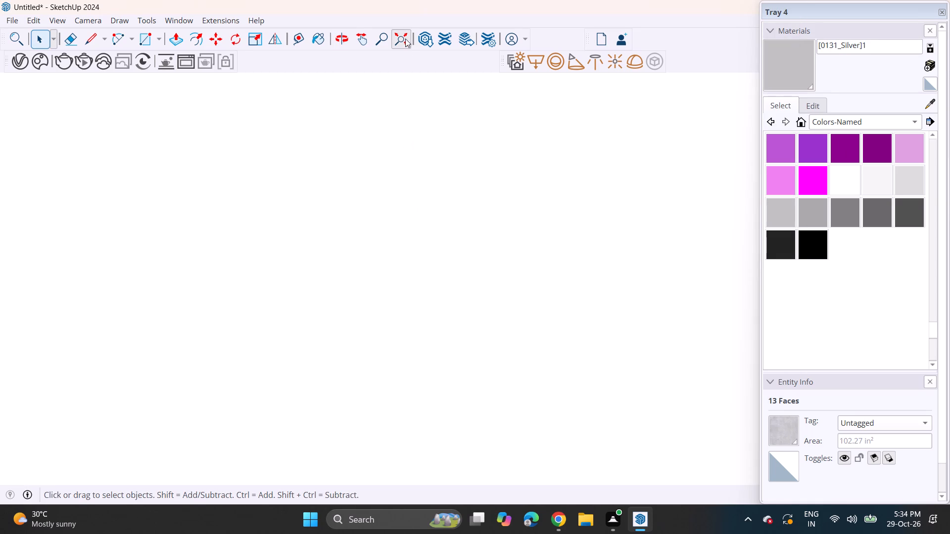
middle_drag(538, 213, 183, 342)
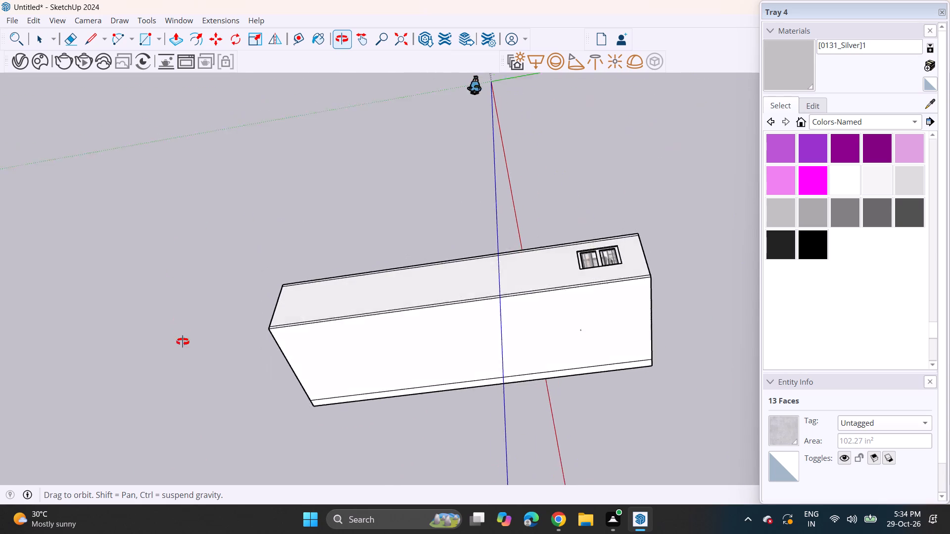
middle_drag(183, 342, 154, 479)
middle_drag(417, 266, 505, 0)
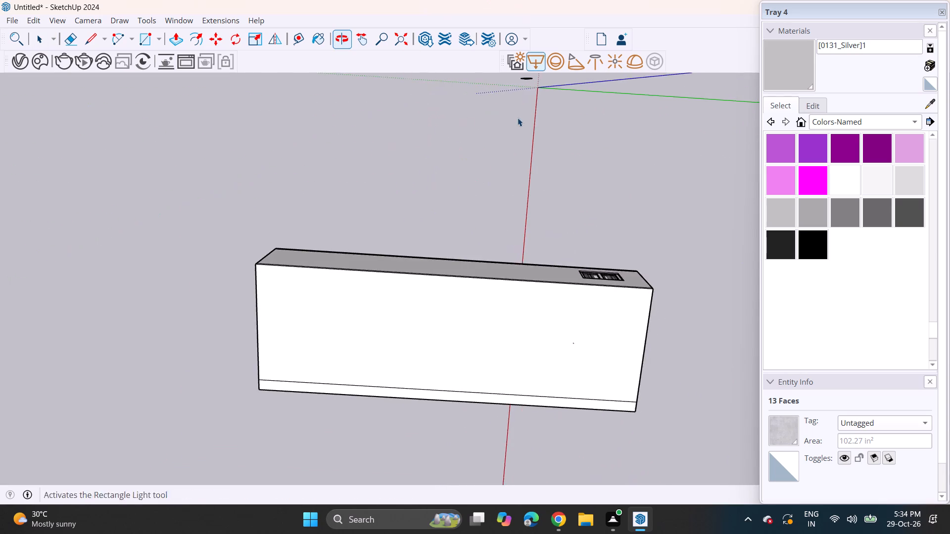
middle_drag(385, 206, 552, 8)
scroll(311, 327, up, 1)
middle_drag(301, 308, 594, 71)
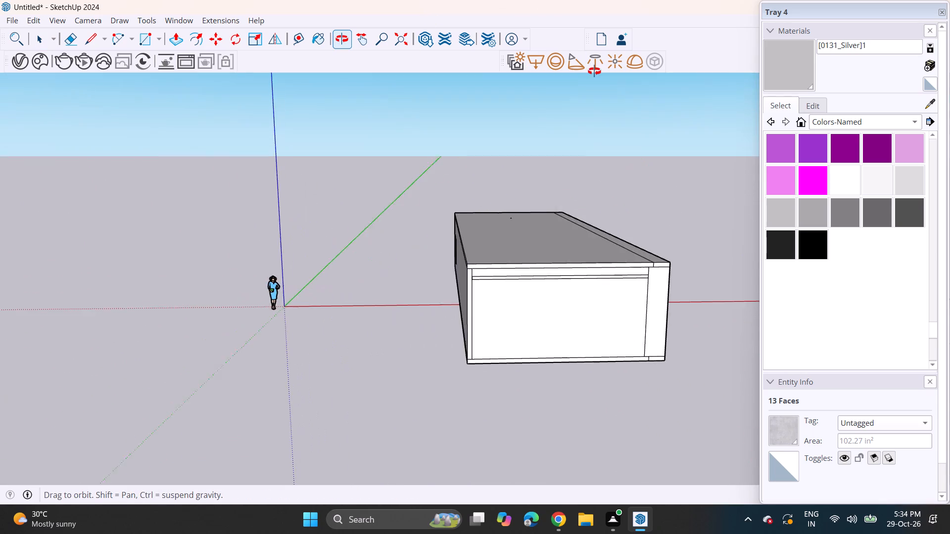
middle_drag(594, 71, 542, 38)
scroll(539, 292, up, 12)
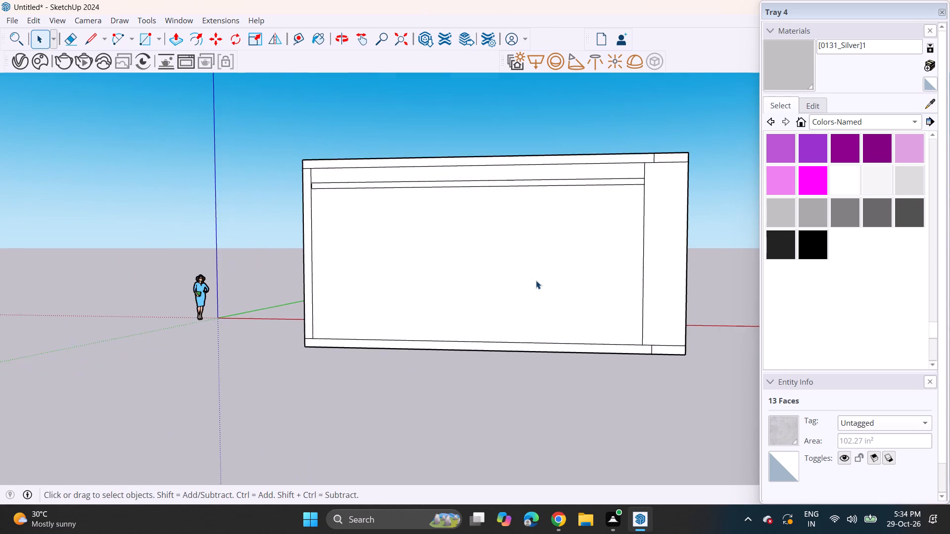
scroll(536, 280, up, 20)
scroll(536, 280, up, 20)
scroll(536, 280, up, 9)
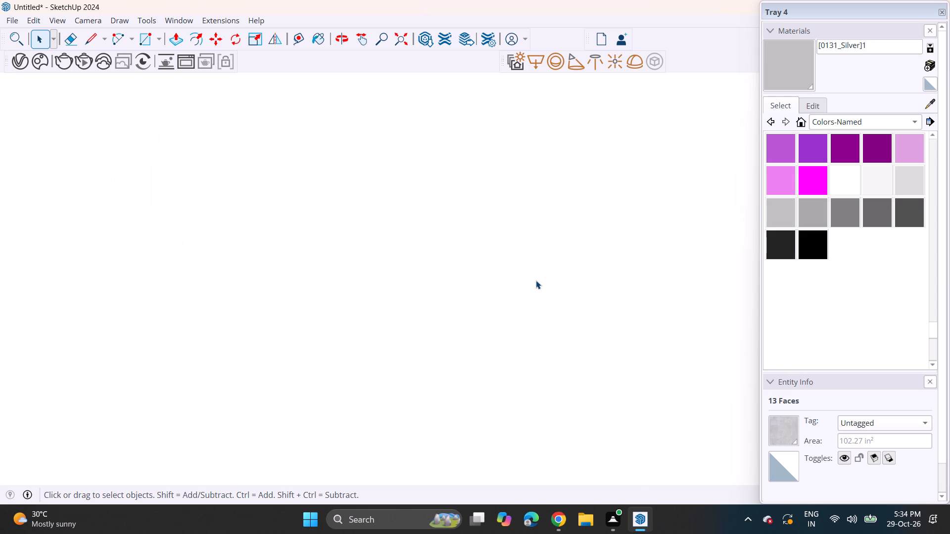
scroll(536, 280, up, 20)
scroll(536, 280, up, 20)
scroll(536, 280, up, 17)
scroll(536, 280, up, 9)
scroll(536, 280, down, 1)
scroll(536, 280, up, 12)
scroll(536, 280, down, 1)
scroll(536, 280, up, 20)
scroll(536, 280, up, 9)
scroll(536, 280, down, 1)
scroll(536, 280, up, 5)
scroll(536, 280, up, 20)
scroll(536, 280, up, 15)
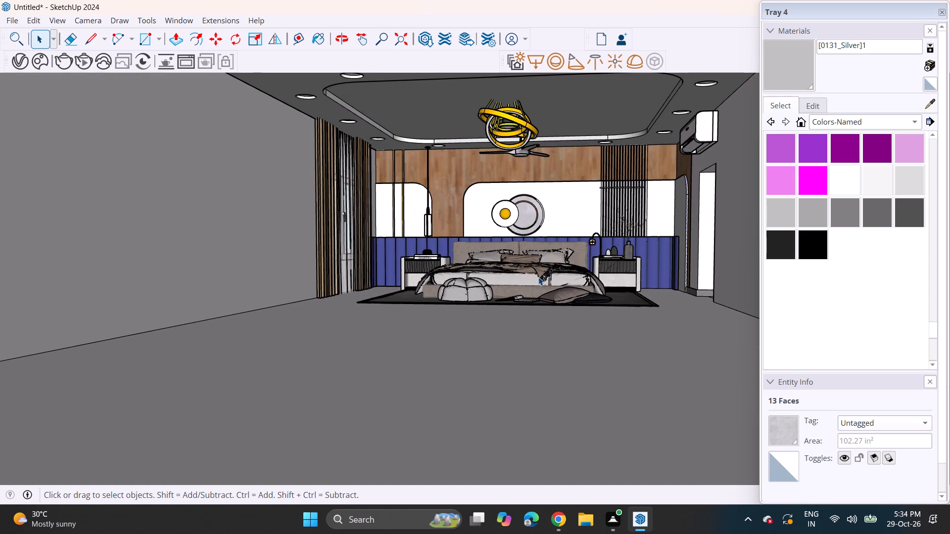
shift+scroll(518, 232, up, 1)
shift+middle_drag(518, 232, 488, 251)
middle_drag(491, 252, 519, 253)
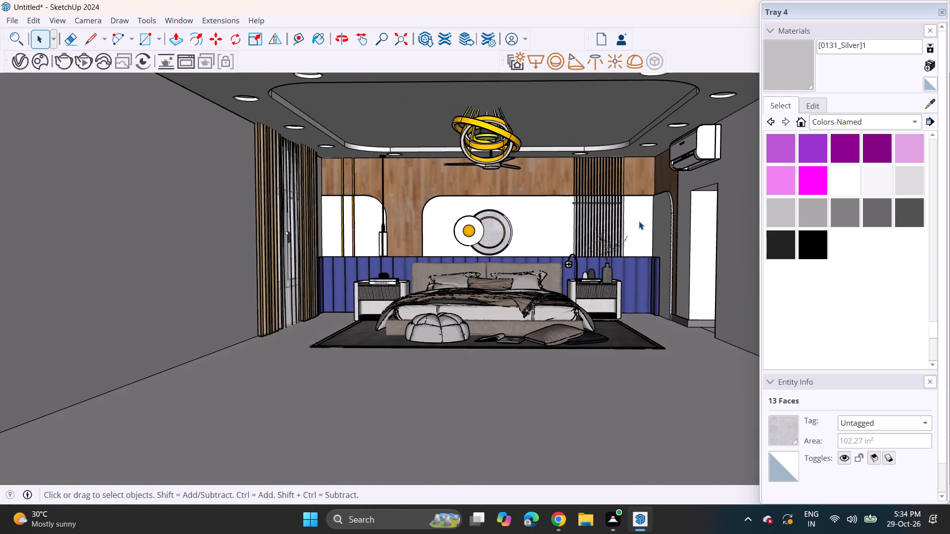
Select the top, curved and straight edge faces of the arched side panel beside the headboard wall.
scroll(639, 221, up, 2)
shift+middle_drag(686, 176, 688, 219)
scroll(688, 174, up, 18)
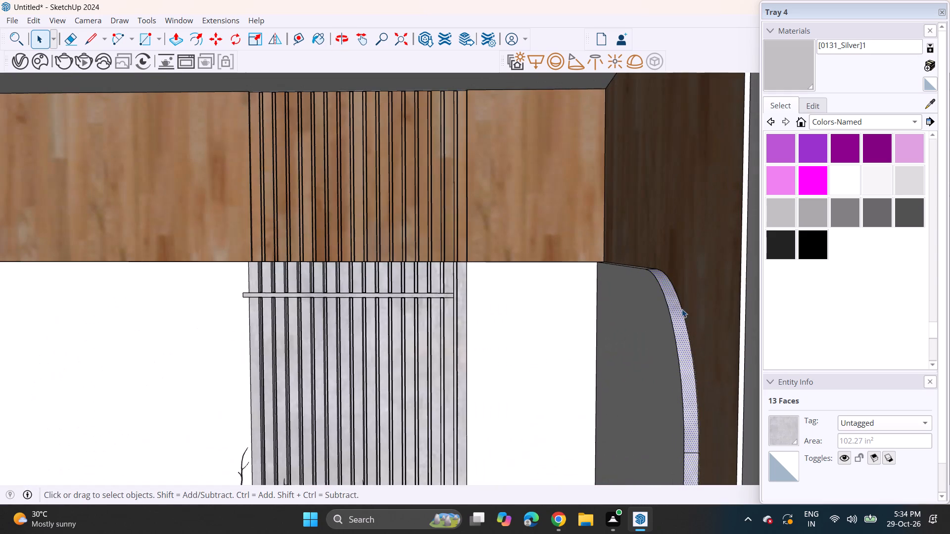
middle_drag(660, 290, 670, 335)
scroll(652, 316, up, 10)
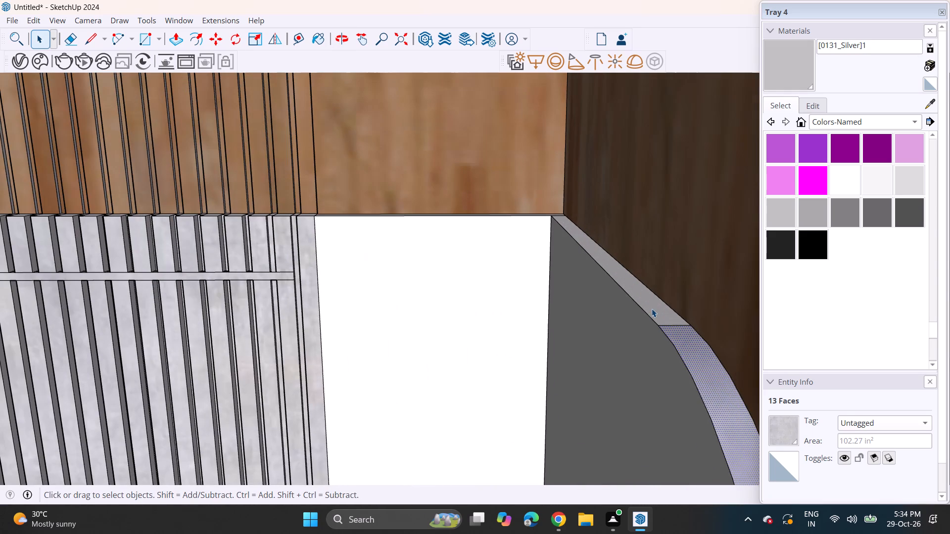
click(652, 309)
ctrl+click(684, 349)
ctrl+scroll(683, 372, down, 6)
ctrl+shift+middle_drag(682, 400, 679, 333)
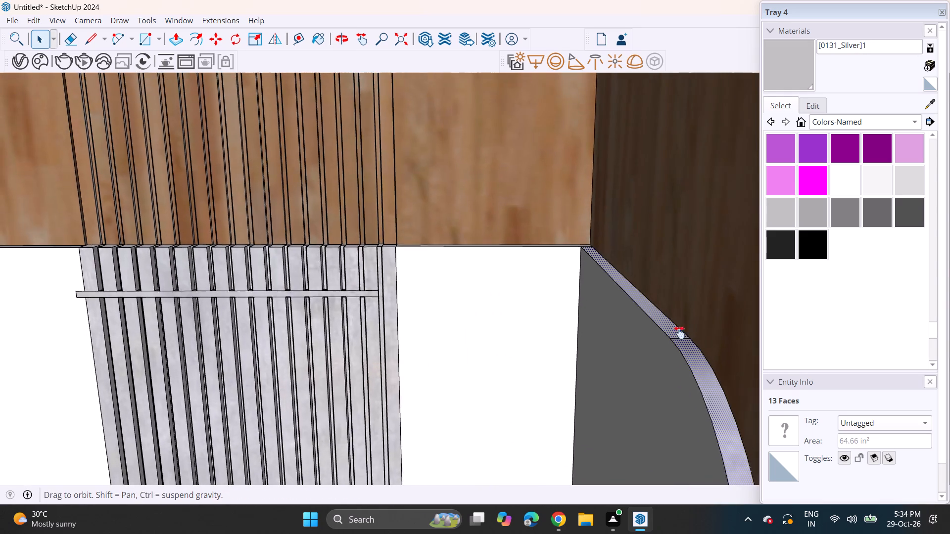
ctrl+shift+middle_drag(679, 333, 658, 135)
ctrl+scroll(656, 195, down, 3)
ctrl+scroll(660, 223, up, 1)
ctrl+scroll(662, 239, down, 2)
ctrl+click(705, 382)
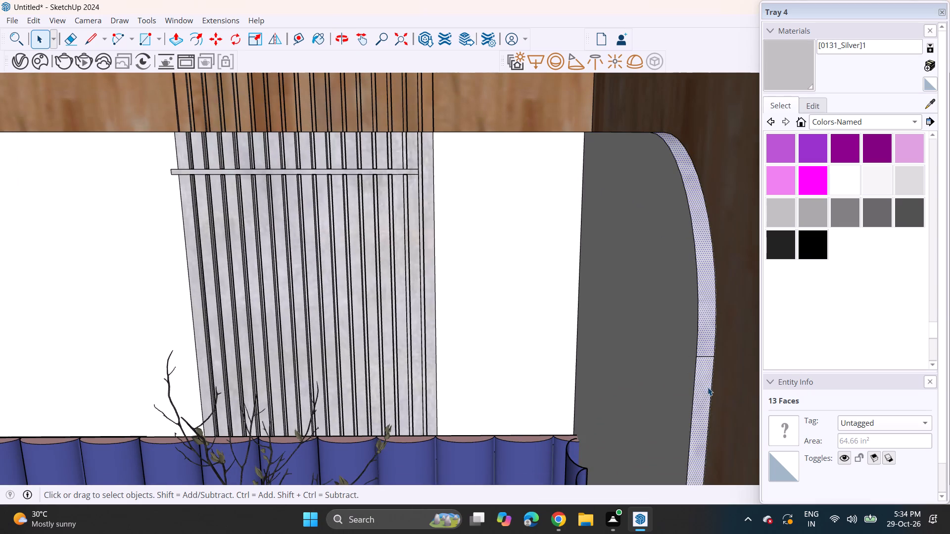
Copy the outer straight vertical edge of the arched side panel's edge strip to the middle of the strip.
key(space)
click(691, 405)
click(714, 406)
click(712, 406)
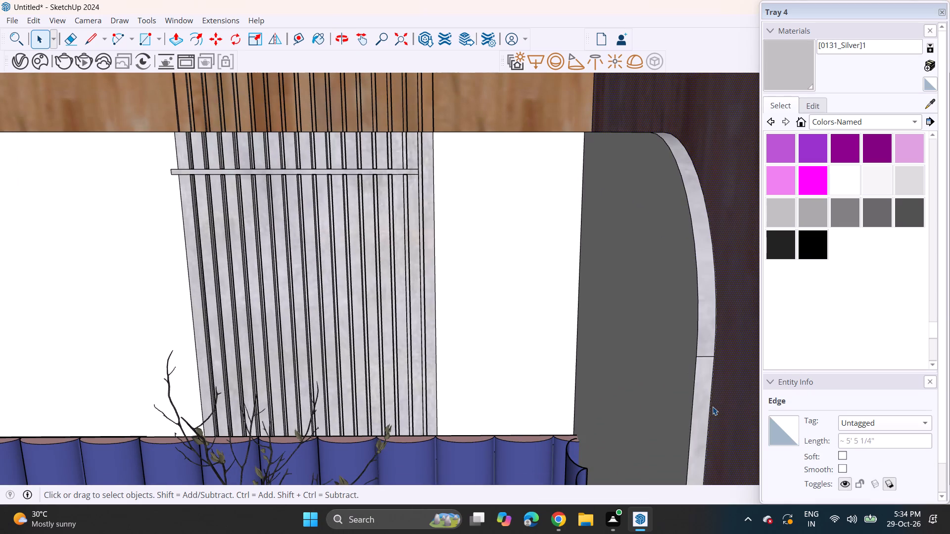
click(712, 405)
scroll(712, 405, up, 4)
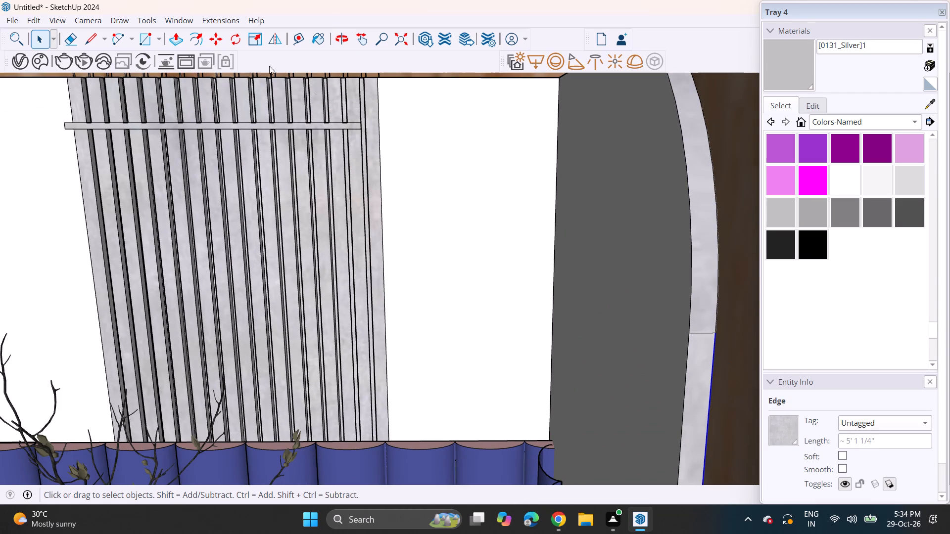
click(217, 40)
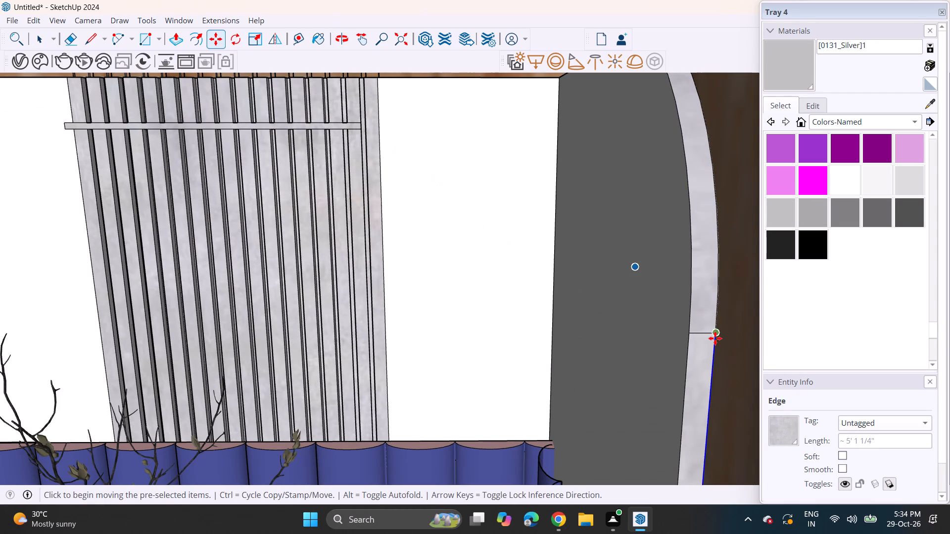
click(714, 332)
click(705, 332)
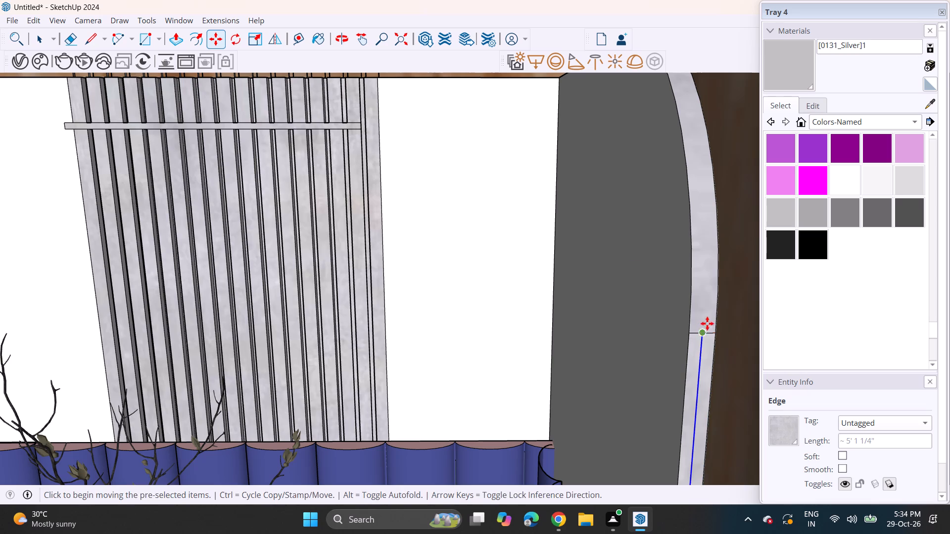
Copy the outer arc of the arched panel's edge strip to the middle, joining the vertical centre line.
key(space)
click(716, 308)
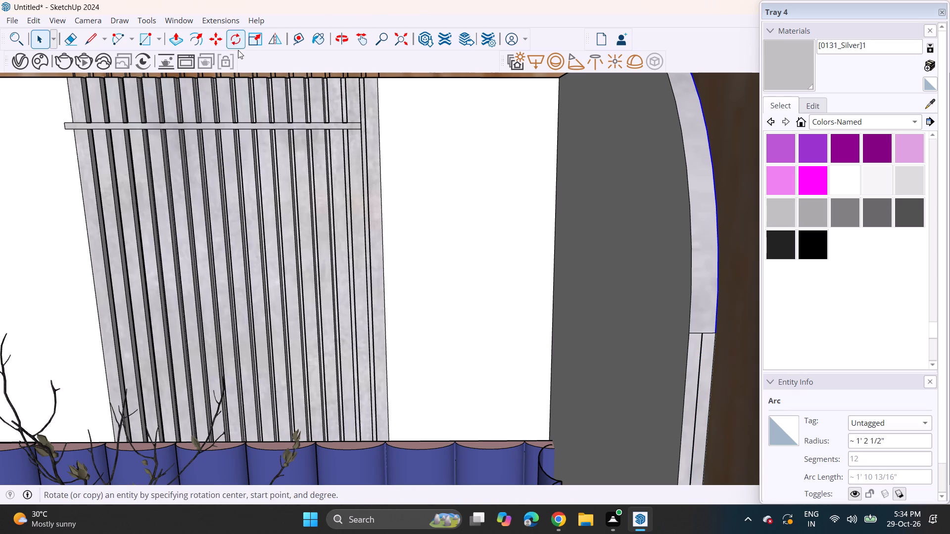
click(223, 44)
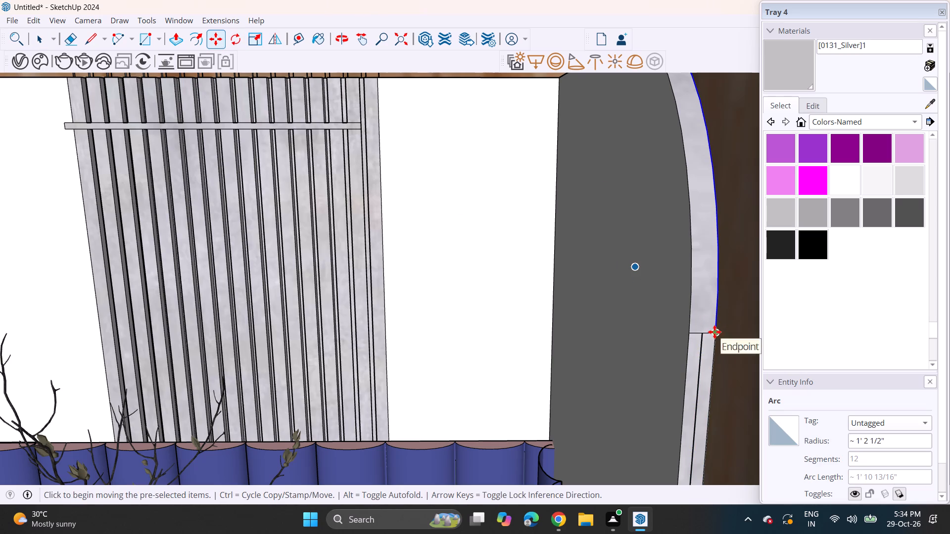
click(714, 332)
click(701, 330)
Copy the wall-side edge of the arched panel's straight top strip to the strip's middle, meeting the arc copy.
scroll(599, 172, down, 5)
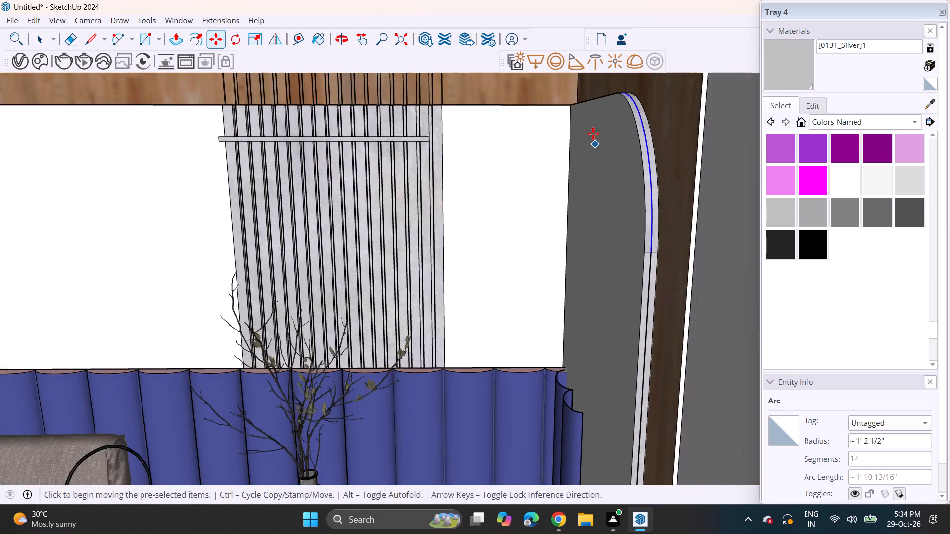
shift+middle_drag(590, 120, 693, 265)
middle_drag(694, 265, 678, 328)
middle_drag(675, 326, 675, 179)
middle_drag(642, 339, 626, 254)
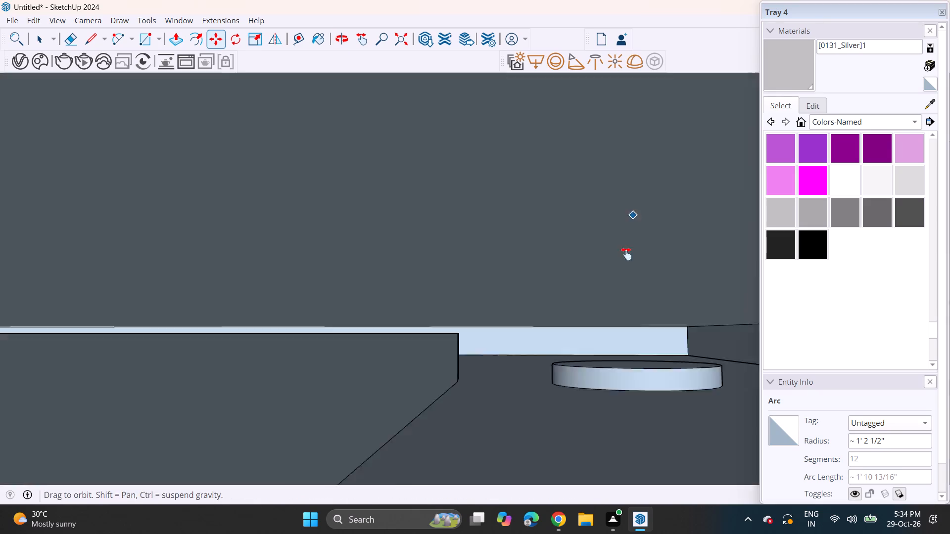
middle_drag(626, 254, 597, 111)
shift+middle_drag(631, 318, 585, 175)
middle_drag(582, 181, 590, 281)
scroll(650, 196, up, 8)
middle_drag(657, 230, 653, 255)
key(space)
click(706, 251)
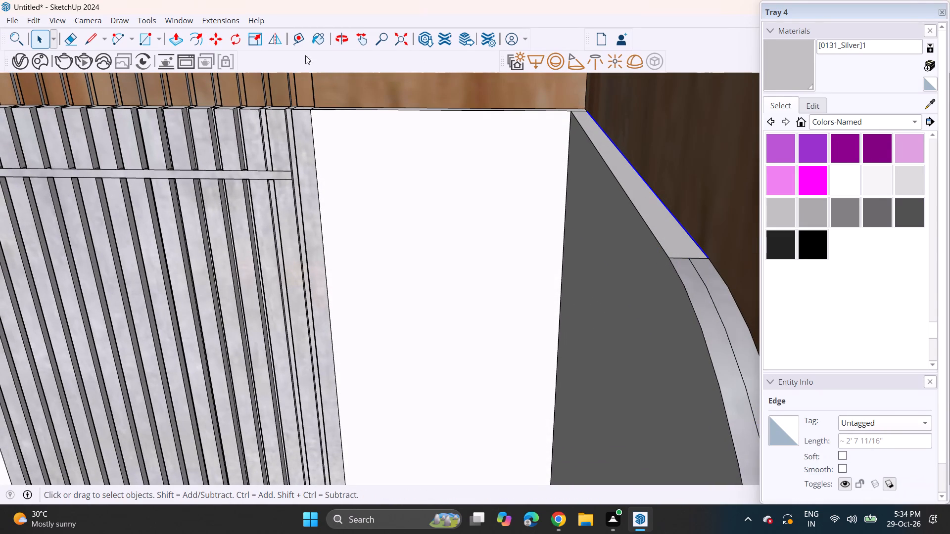
click(215, 36)
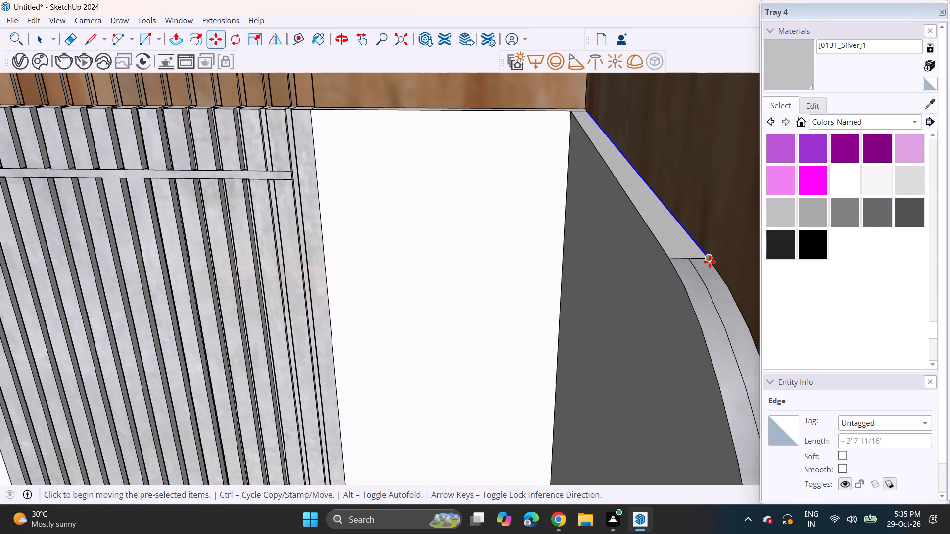
click(709, 262)
click(690, 260)
Copy the wall-side edge of the narrow ledge above the white panel beside the slats to the ledge's middle.
scroll(565, 168, down, 2)
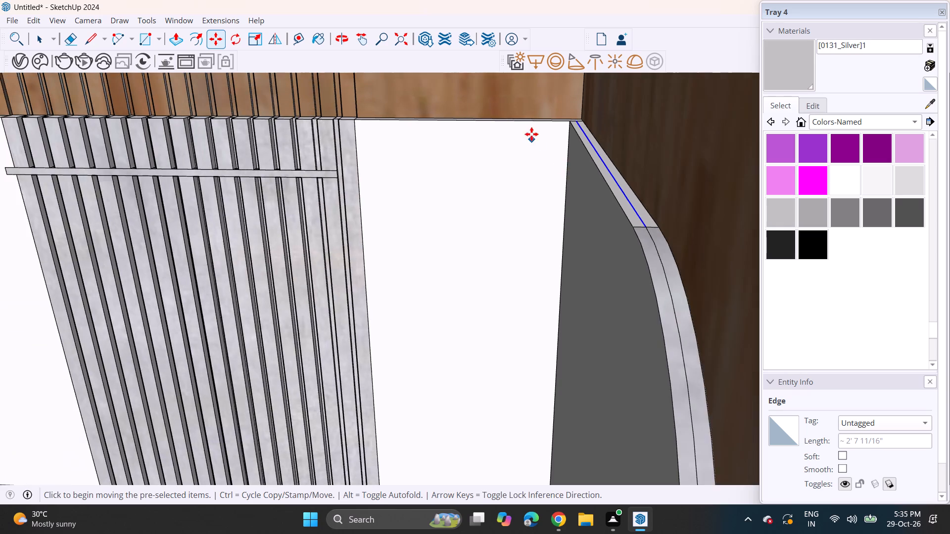
shift+middle_drag(531, 134, 657, 199)
scroll(645, 176, up, 9)
middle_drag(645, 173, 624, 228)
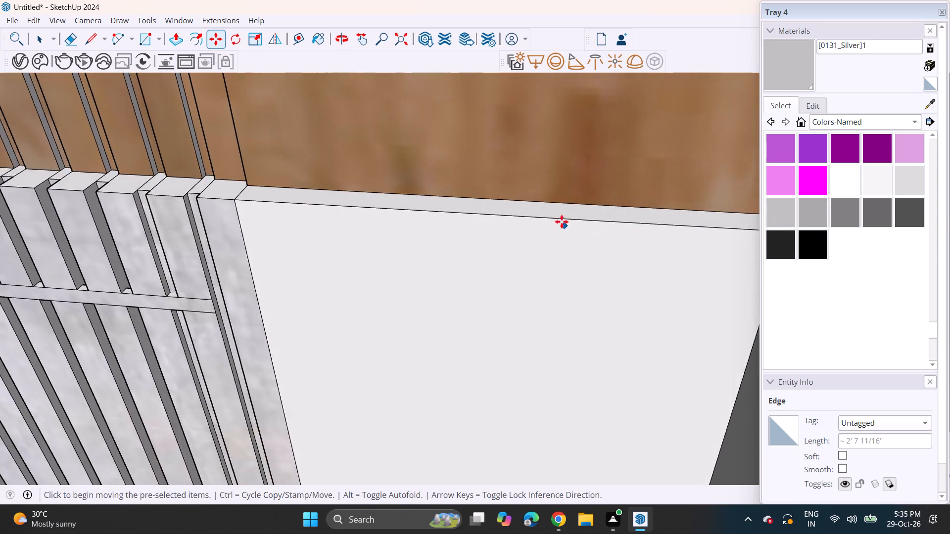
scroll(562, 221, up, 4)
key(space)
click(562, 195)
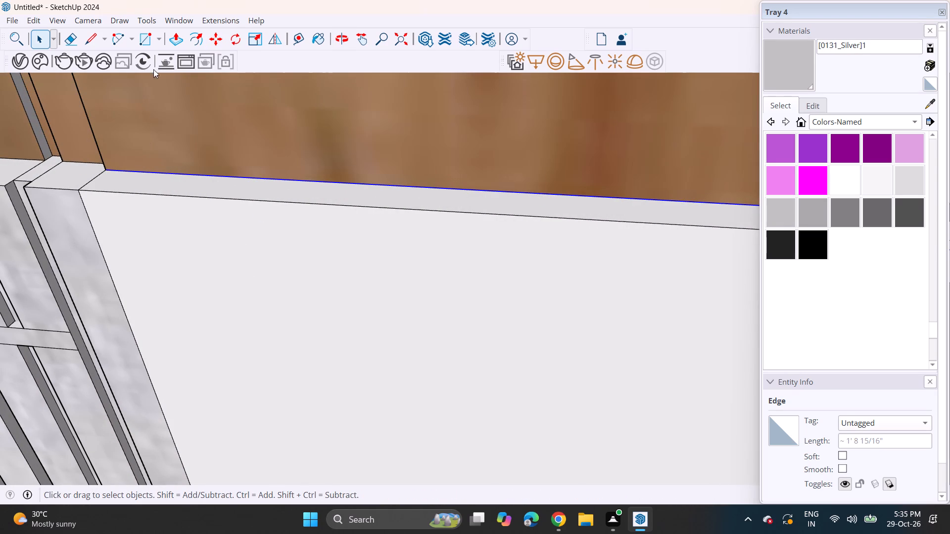
click(219, 41)
click(103, 172)
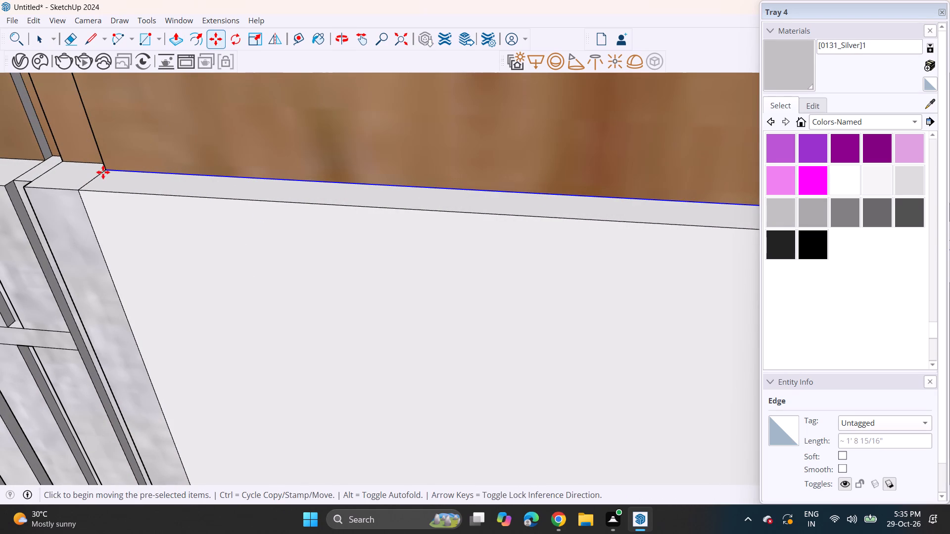
click(96, 176)
Erase the short dividing edges across the white top strip at the first group of slats and gaps, starting at the slatted panel's far end.
scroll(94, 176, down, 4)
middle_drag(103, 179, 298, 164)
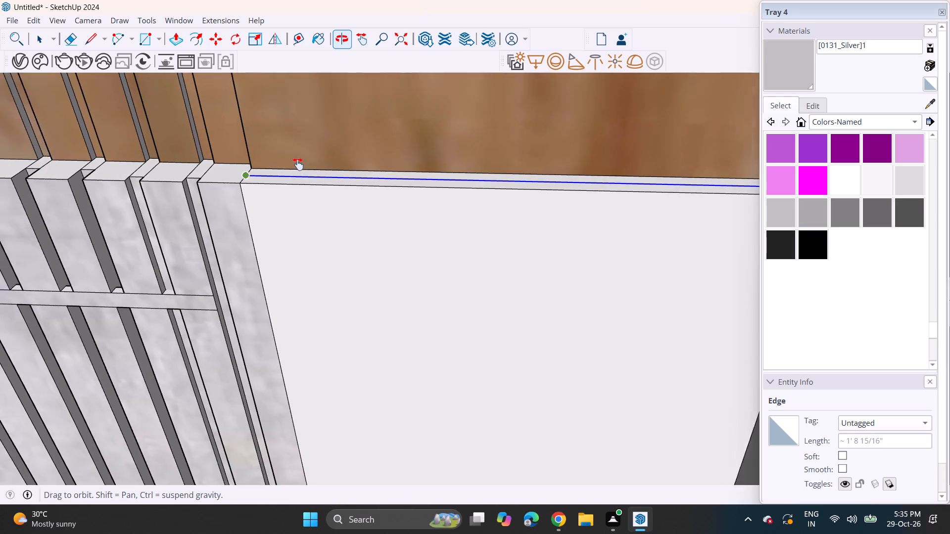
middle_drag(298, 164, 753, 157)
scroll(580, 159, up, 1)
scroll(577, 161, down, 4)
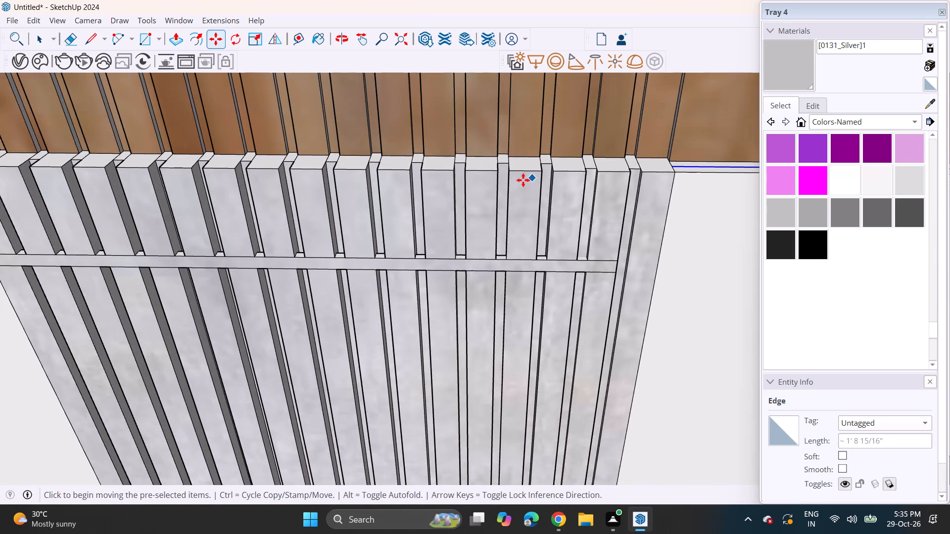
scroll(467, 166, up, 1)
scroll(467, 166, down, 1)
scroll(467, 166, up, 3)
middle_drag(468, 161, 485, 269)
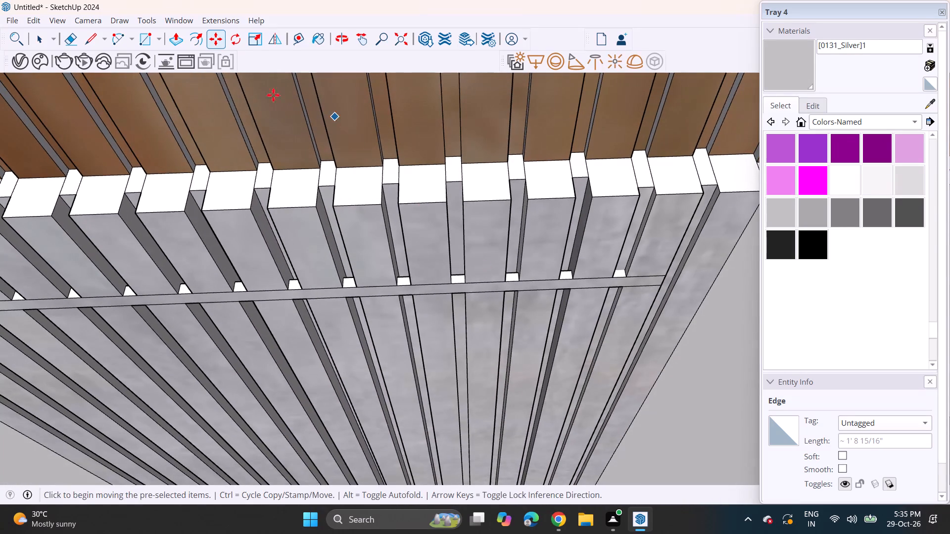
click(64, 35)
shift+middle_drag(83, 142, 594, 173)
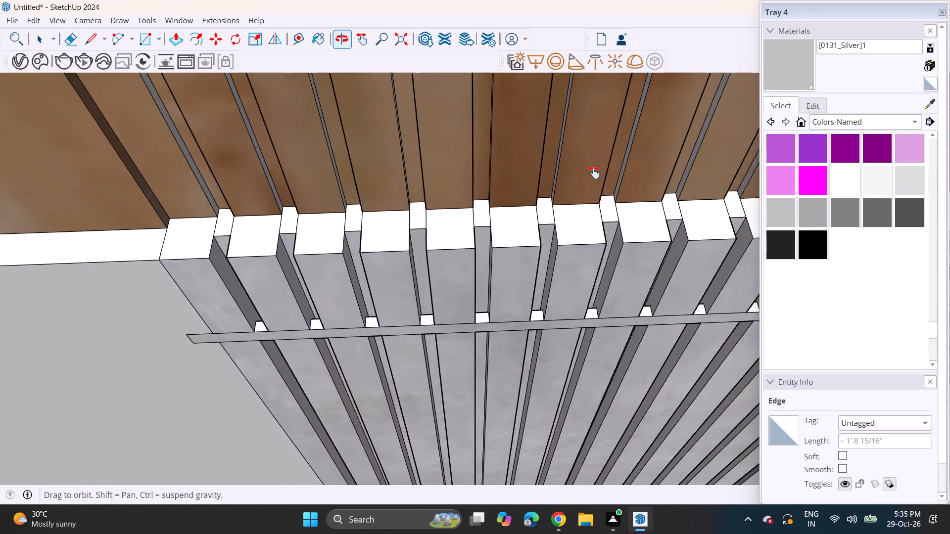
shift+middle_drag(594, 173, 598, 172)
scroll(216, 258, up, 5)
drag(158, 237, 165, 239)
drag(240, 204, 262, 213)
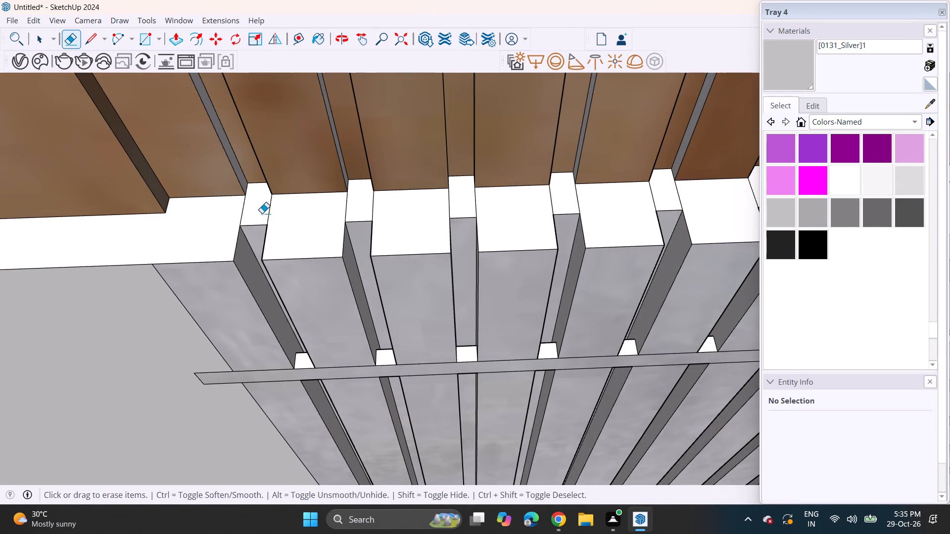
drag(262, 213, 274, 215)
drag(323, 205, 371, 208)
drag(362, 206, 387, 211)
drag(424, 204, 445, 204)
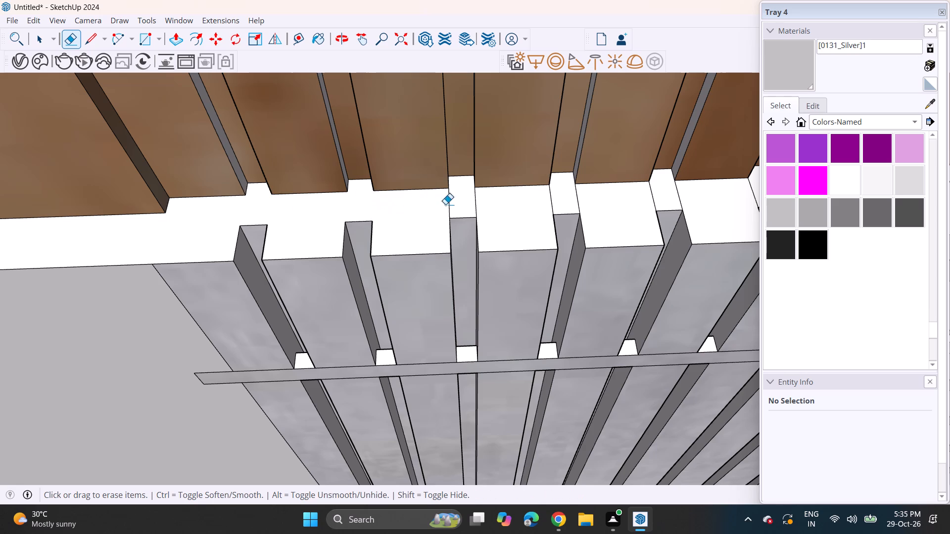
drag(445, 204, 484, 202)
drag(499, 201, 601, 198)
Erase the dividing edges beside the slat gaps along the middle portion of the slatted panel's top strip.
scroll(602, 198, down, 1)
middle_drag(597, 198, 0, 262)
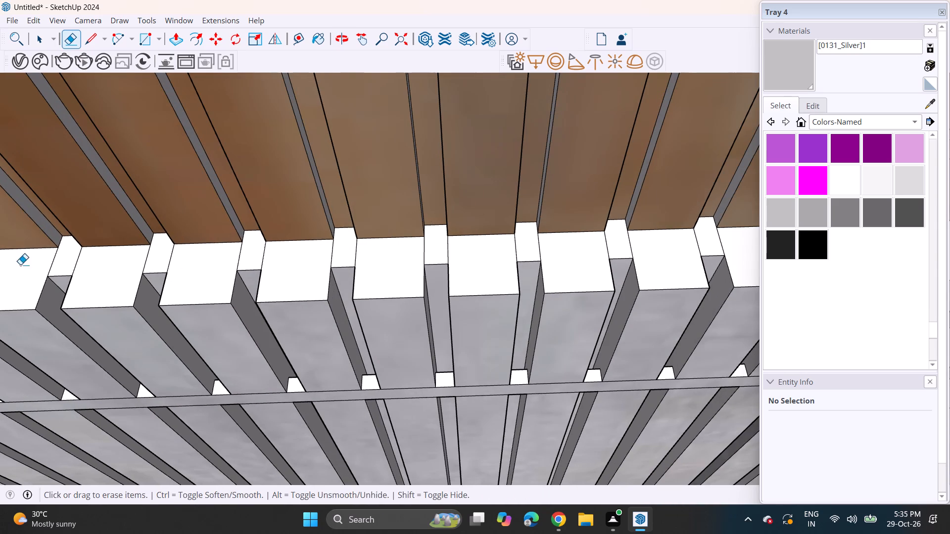
drag(48, 261, 137, 264)
drag(137, 264, 204, 267)
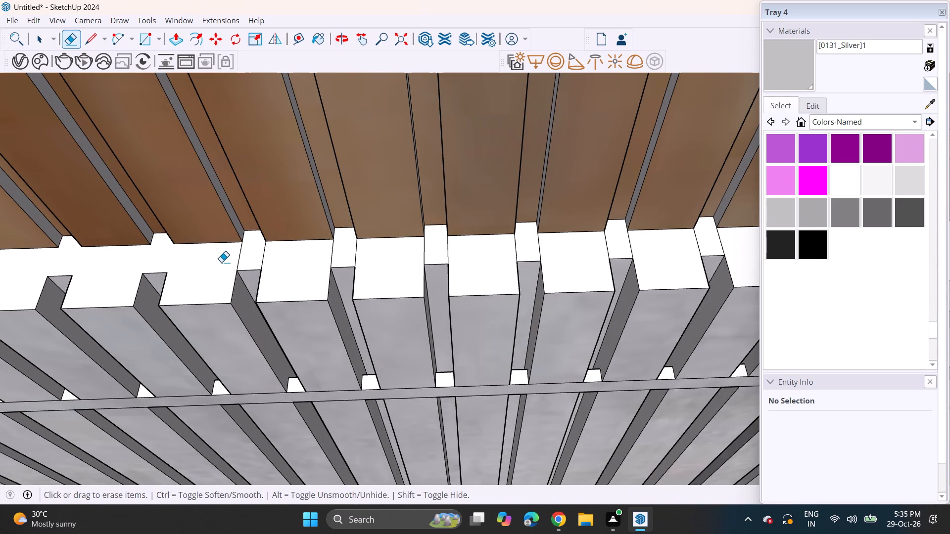
drag(229, 259, 276, 255)
drag(292, 256, 368, 256)
drag(381, 256, 493, 244)
Erase the remaining dividing edges beside the slat gaps up to the end nearest the narrow ledge.
middle_drag(490, 244, 140, 248)
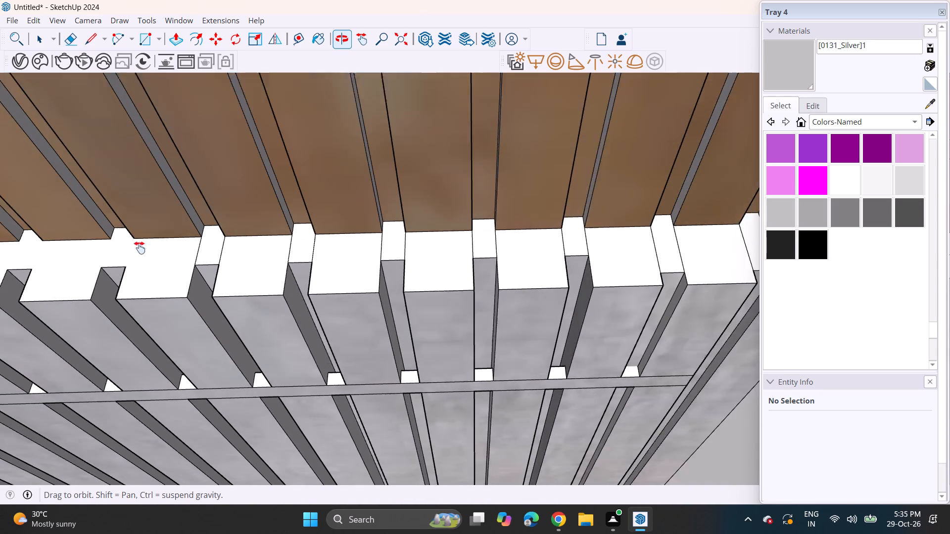
middle_drag(140, 248, 66, 243)
drag(81, 244, 148, 256)
drag(174, 253, 232, 252)
drag(257, 250, 319, 240)
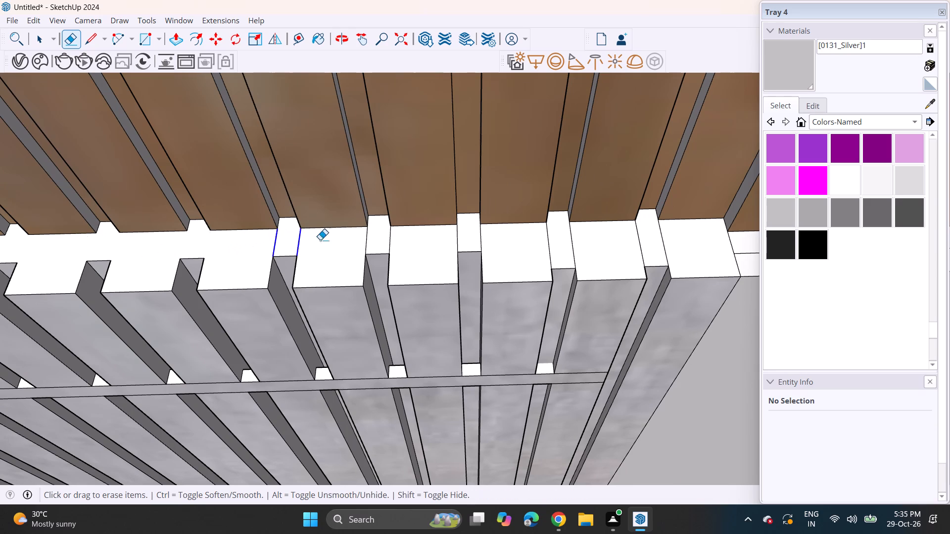
drag(353, 242, 411, 239)
drag(441, 232, 496, 235)
drag(529, 241, 591, 241)
drag(616, 240, 687, 240)
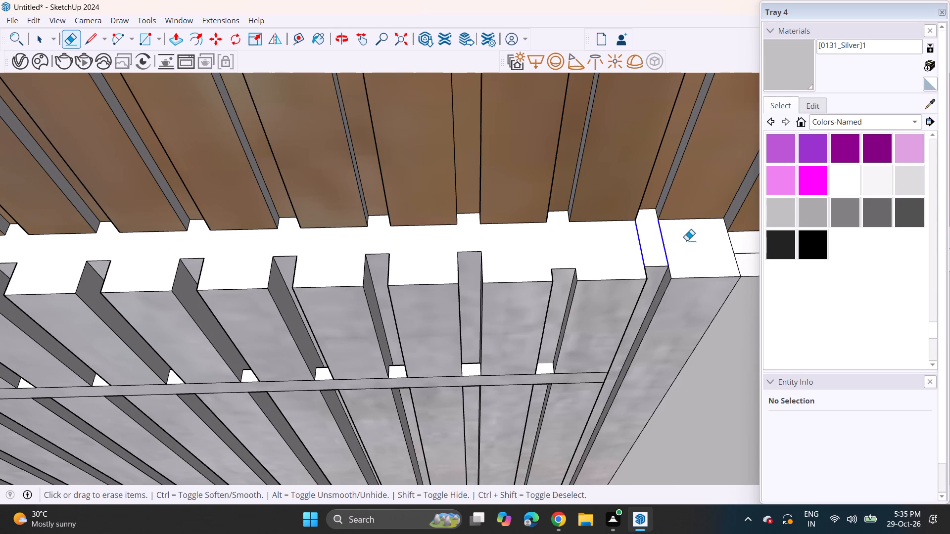
drag(687, 240, 698, 240)
Erase the wall-side half of the short edge separating the slatted top from the narrow ledge, redoing the last gap's edge removal.
middle_drag(693, 231, 291, 246)
drag(302, 258, 360, 265)
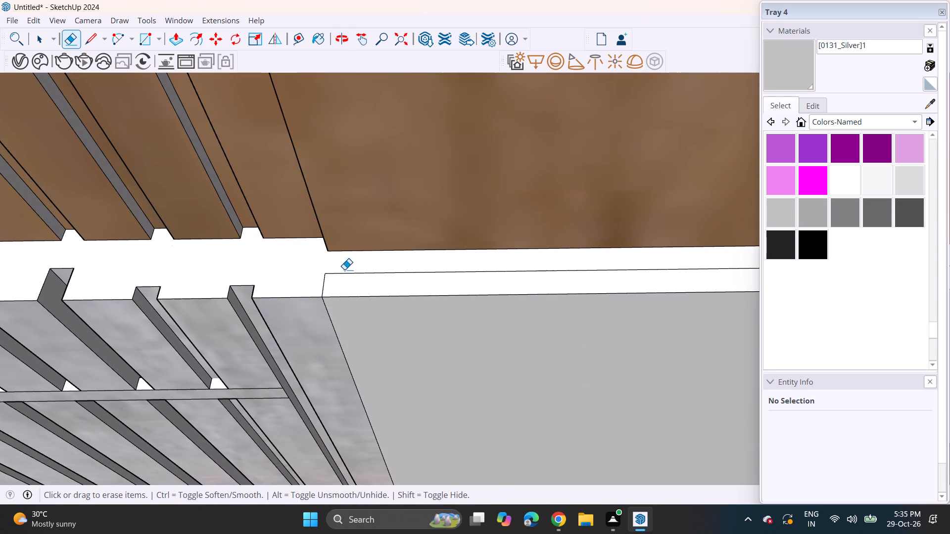
key(ctrl+z)
key(ctrl+z)
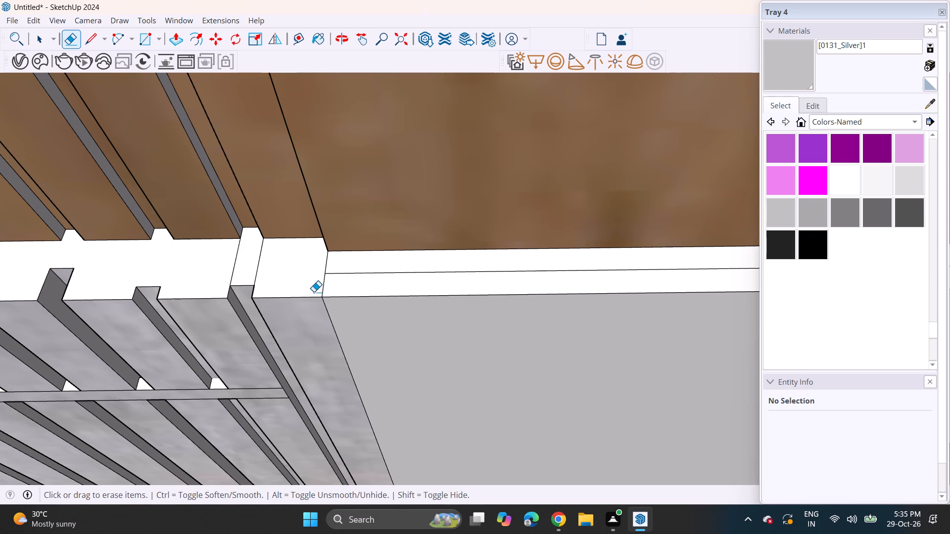
drag(203, 263, 269, 263)
drag(296, 261, 349, 265)
key(space)
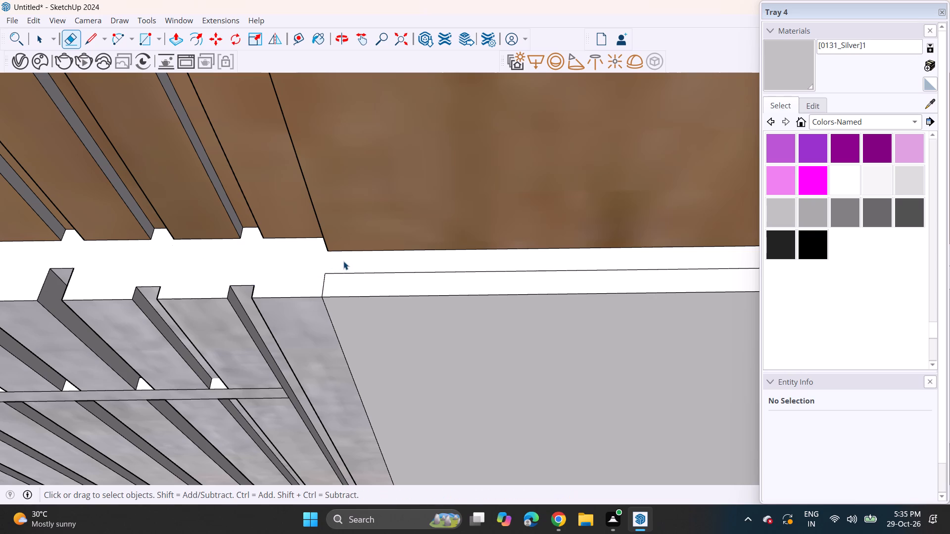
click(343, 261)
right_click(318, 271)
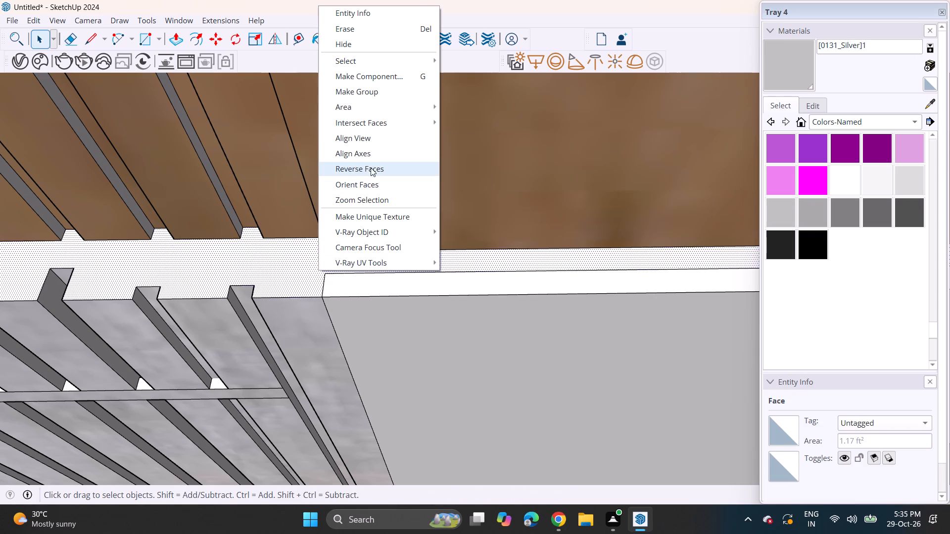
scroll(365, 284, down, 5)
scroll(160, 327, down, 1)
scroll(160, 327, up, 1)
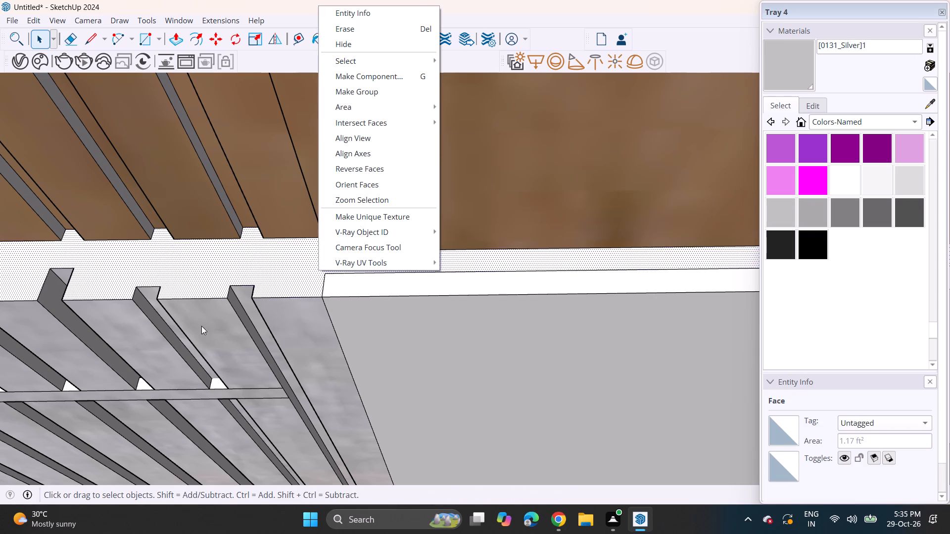
Copy the front edge of the headboard's straight vertical edge strip, below the rounded corner, to the strip's middle.
middle_drag(199, 324, 189, 215)
scroll(194, 202, down, 9)
scroll(209, 238, up, 1)
scroll(212, 243, down, 2)
shift+middle_drag(144, 235, 582, 176)
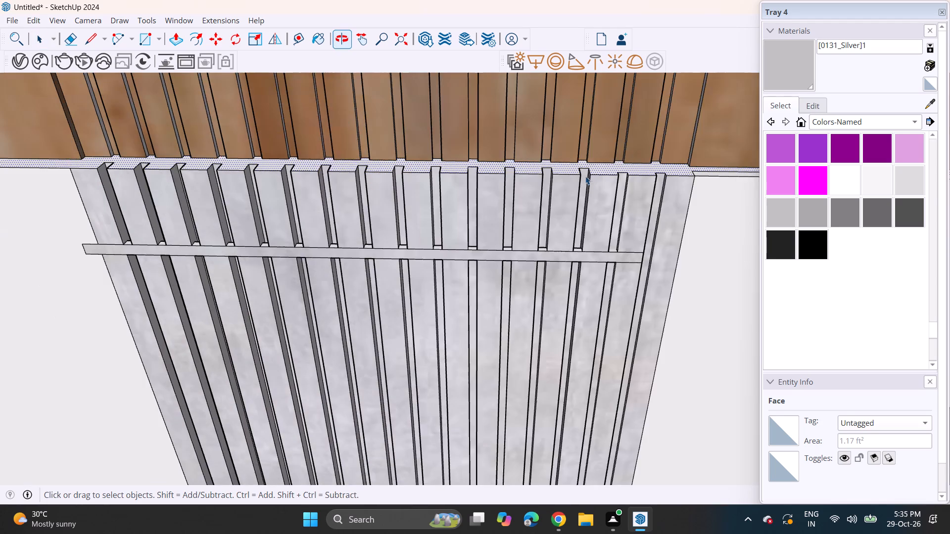
middle_drag(49, 177, 423, 264)
shift+middle_drag(83, 244, 0, 167)
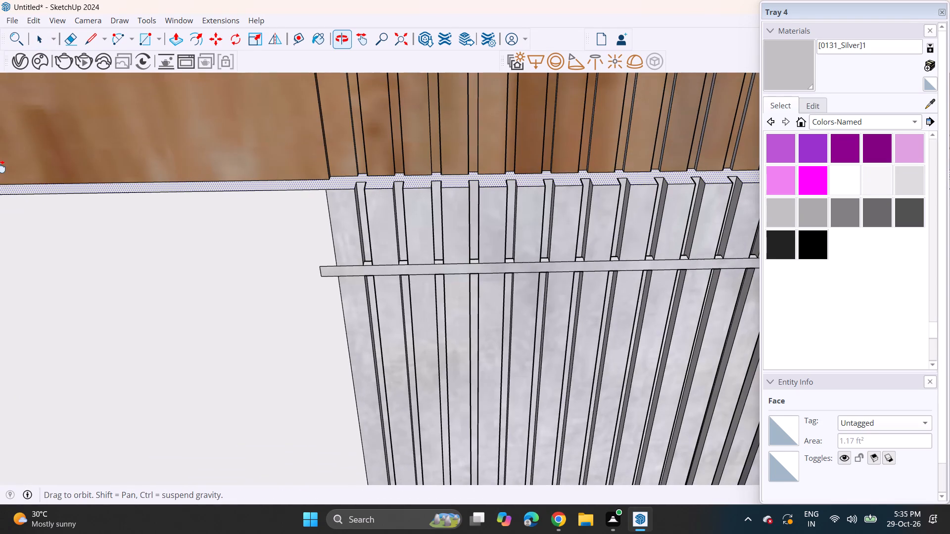
shift+middle_drag(0, 167, 1, 166)
middle_drag(76, 294, 949, 162)
shift+middle_drag(302, 112, 550, 288)
middle_drag(19, 249, 306, 248)
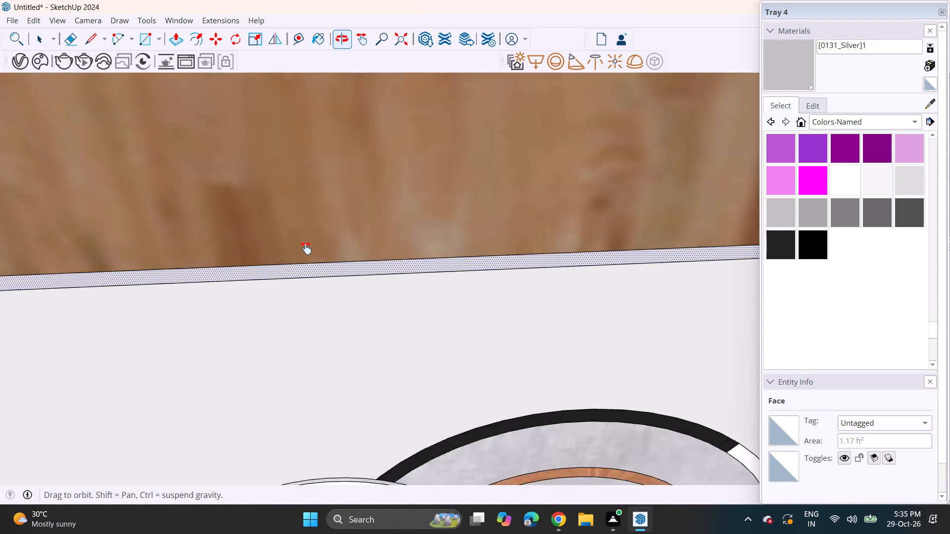
middle_drag(306, 248, 476, 213)
scroll(162, 213, down, 6)
middle_drag(35, 234, 281, 179)
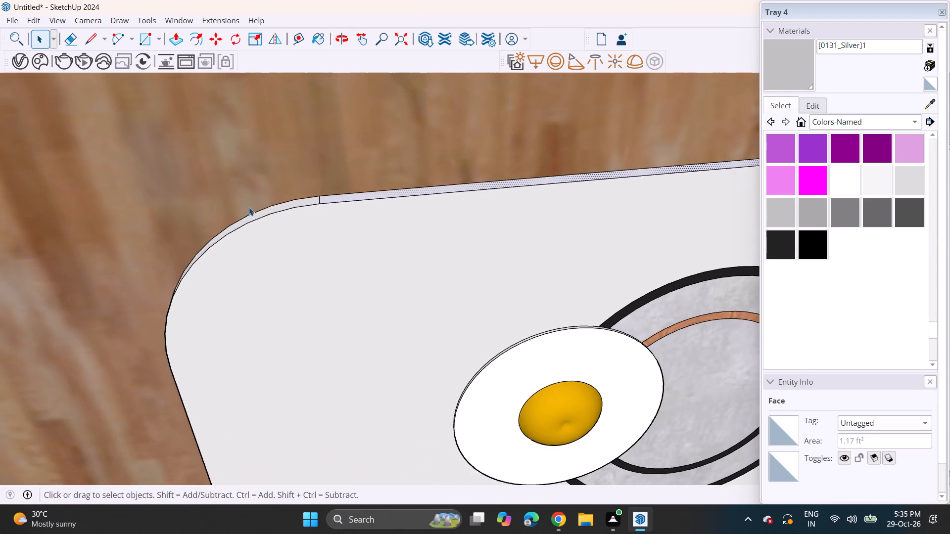
middle_drag(249, 207, 413, 100)
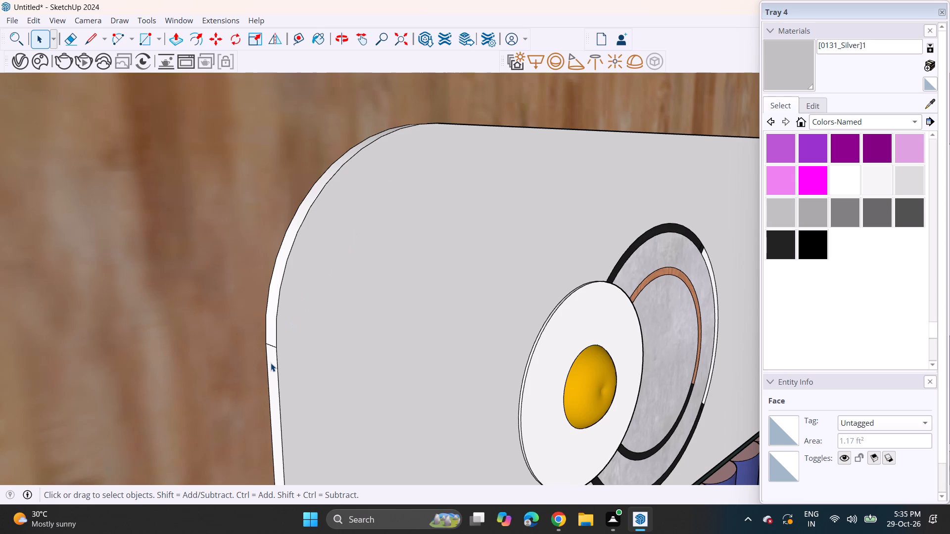
click(278, 362)
scroll(278, 362, up, 6)
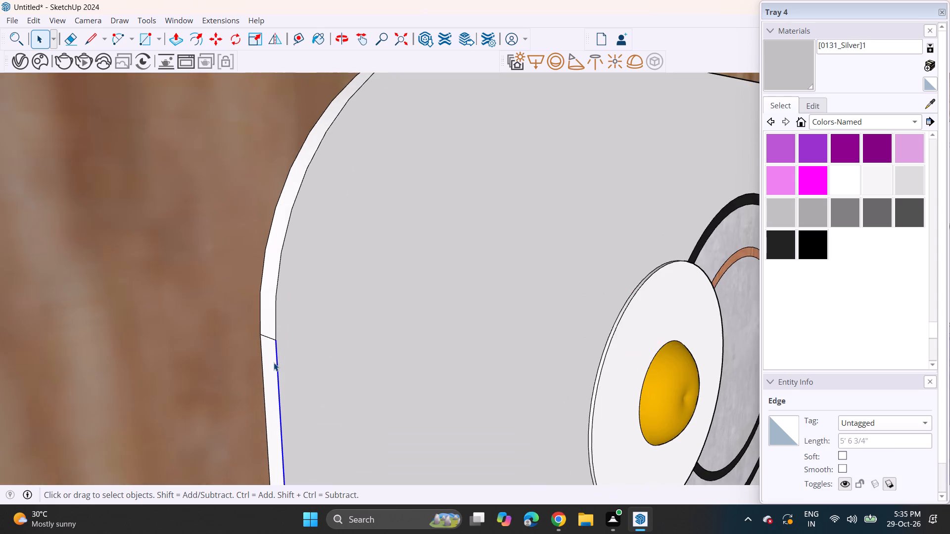
scroll(274, 362, up, 2)
click(214, 37)
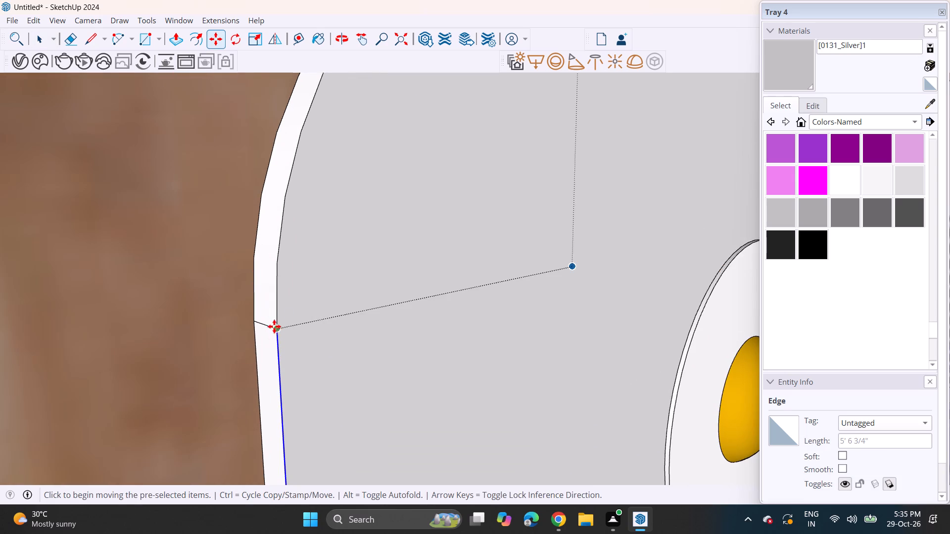
click(277, 327)
click(262, 323)
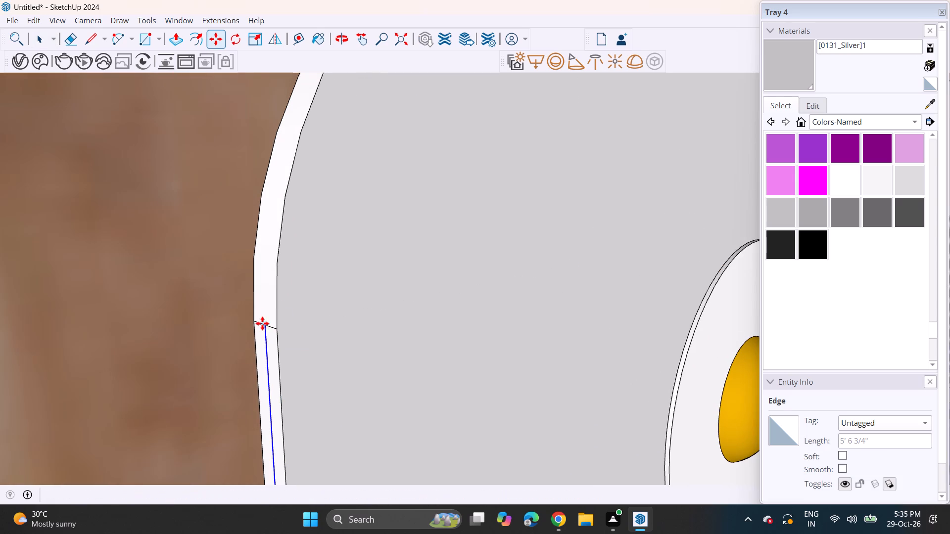
key(space)
Copy the wall-side arc of the headboard's rounded-corner edge strip to the middle, joining the vertical centre line.
click(253, 297)
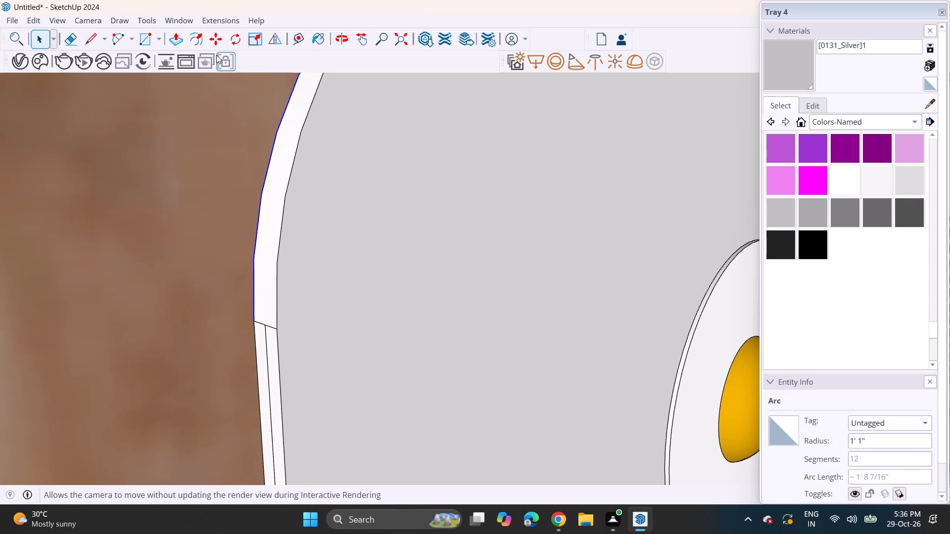
click(213, 35)
click(254, 321)
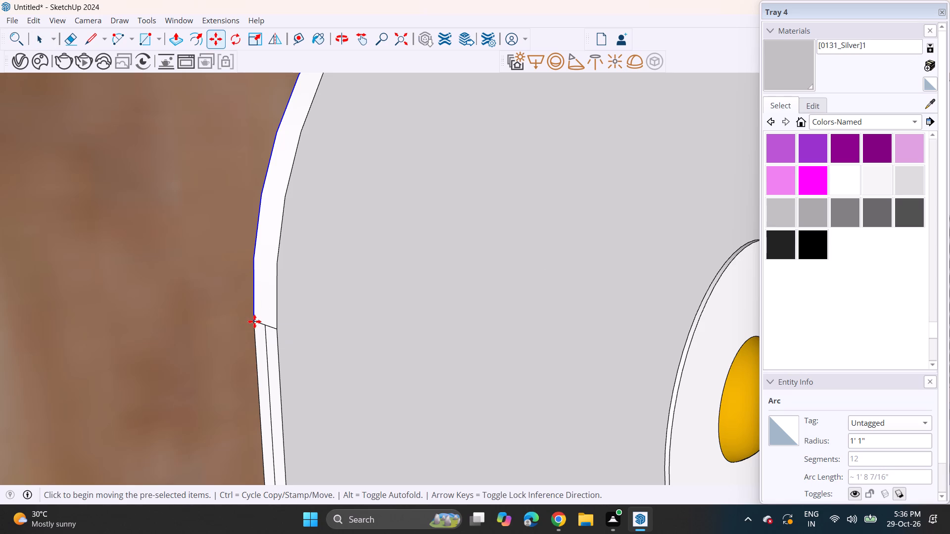
click(263, 322)
key(space)
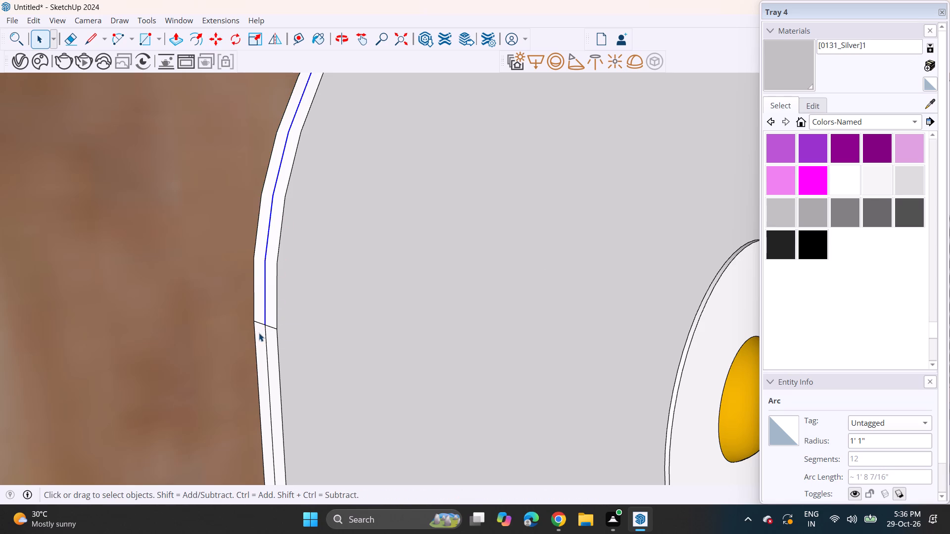
Select together the wall-side halves of the headboard's vertical and rounded-corner edge strips and the adjoining straight top strip.
click(259, 333)
ctrl+click(260, 306)
ctrl+scroll(296, 227, down, 4)
ctrl+shift+middle_drag(323, 192, 172, 346)
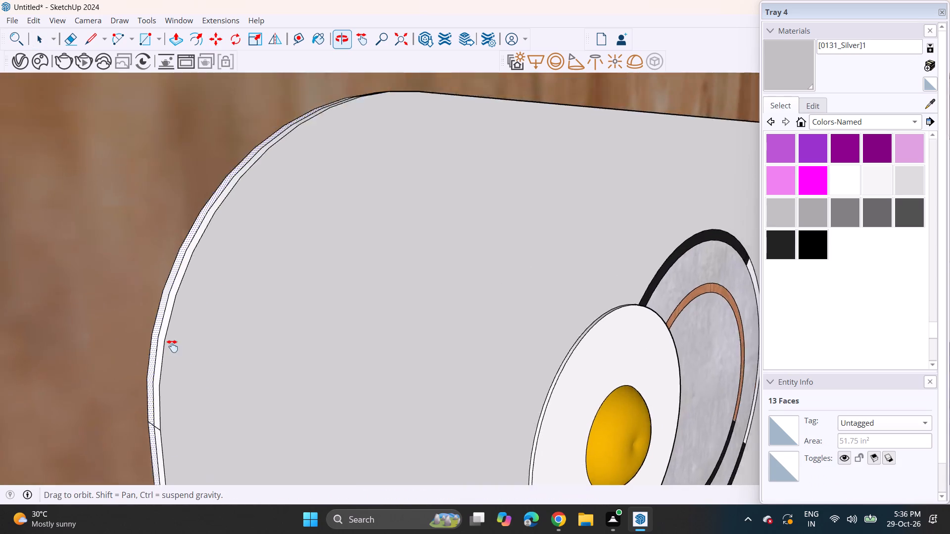
ctrl+shift+middle_drag(172, 346, 0, 456)
ctrl+middle_drag(190, 278, 138, 352)
ctrl+scroll(225, 268, up, 5)
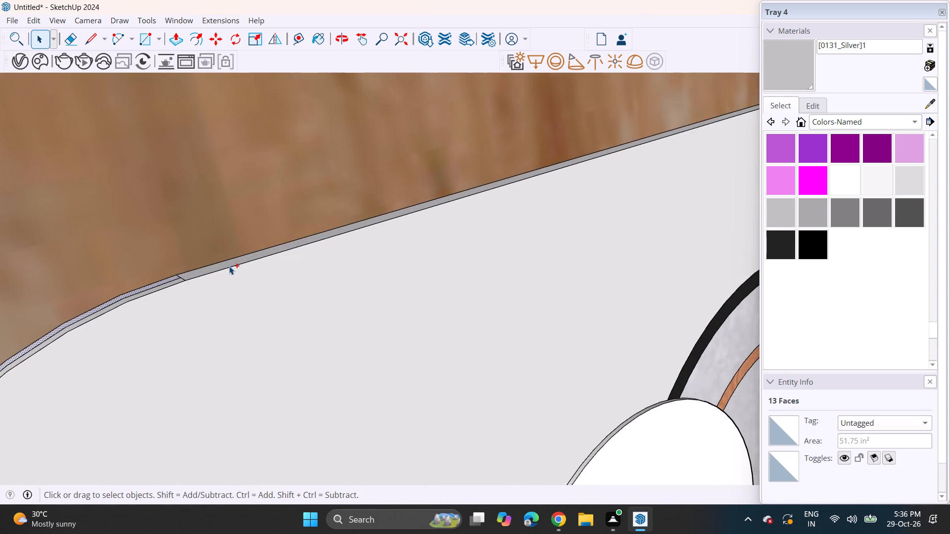
ctrl+scroll(229, 266, up, 6)
ctrl+click(229, 262)
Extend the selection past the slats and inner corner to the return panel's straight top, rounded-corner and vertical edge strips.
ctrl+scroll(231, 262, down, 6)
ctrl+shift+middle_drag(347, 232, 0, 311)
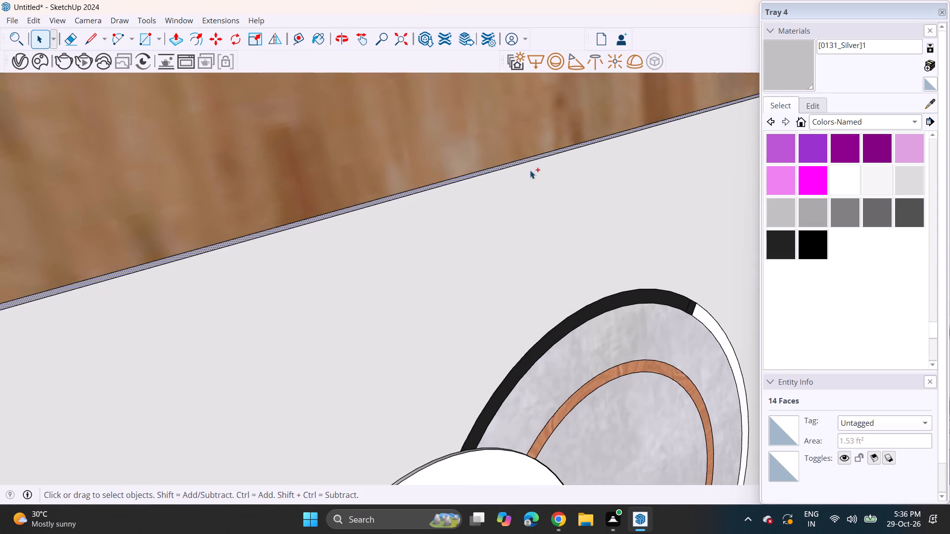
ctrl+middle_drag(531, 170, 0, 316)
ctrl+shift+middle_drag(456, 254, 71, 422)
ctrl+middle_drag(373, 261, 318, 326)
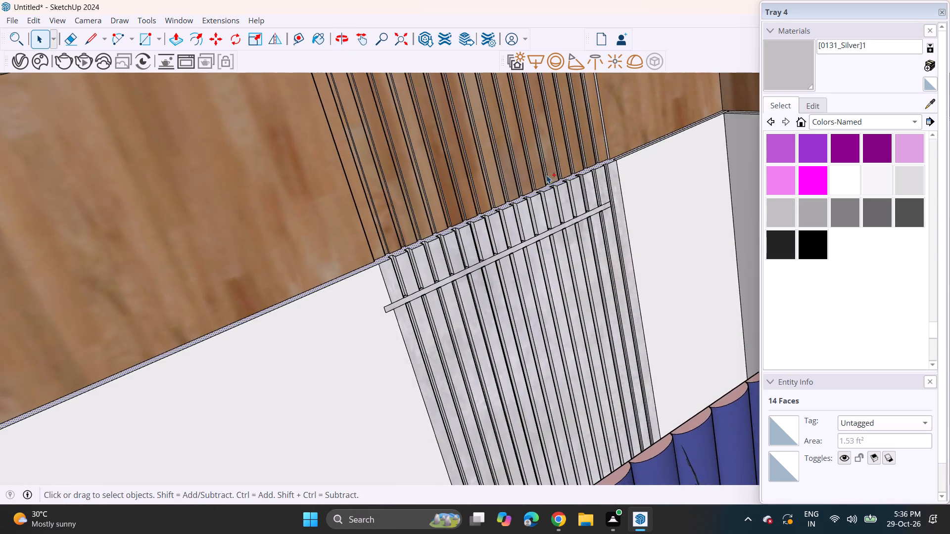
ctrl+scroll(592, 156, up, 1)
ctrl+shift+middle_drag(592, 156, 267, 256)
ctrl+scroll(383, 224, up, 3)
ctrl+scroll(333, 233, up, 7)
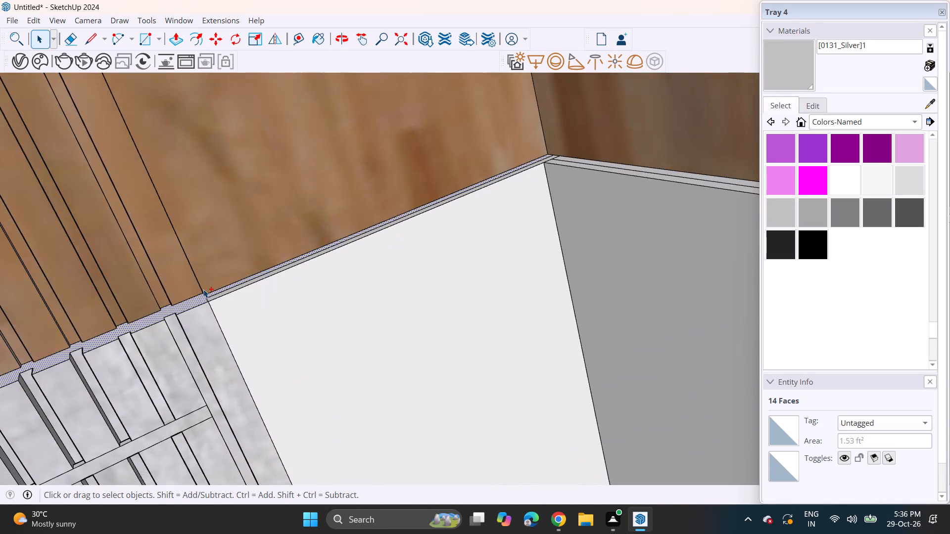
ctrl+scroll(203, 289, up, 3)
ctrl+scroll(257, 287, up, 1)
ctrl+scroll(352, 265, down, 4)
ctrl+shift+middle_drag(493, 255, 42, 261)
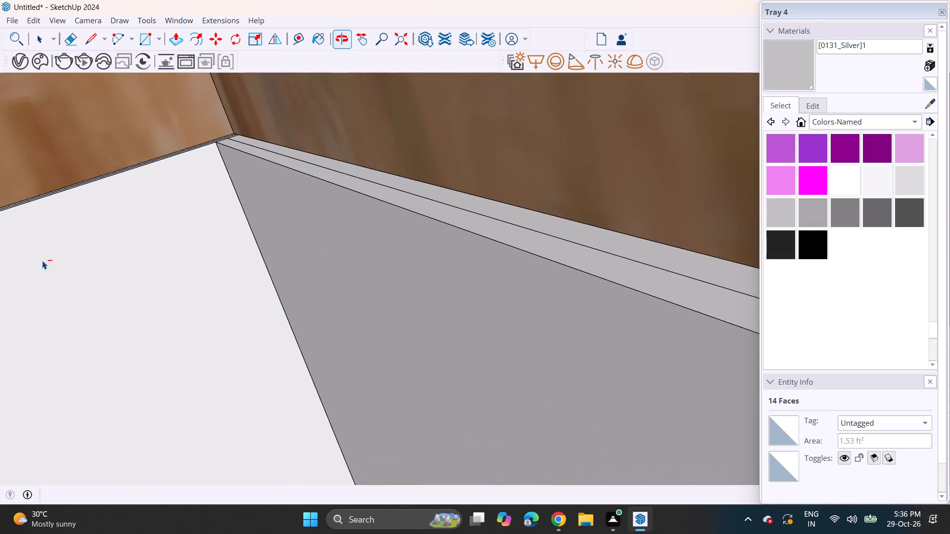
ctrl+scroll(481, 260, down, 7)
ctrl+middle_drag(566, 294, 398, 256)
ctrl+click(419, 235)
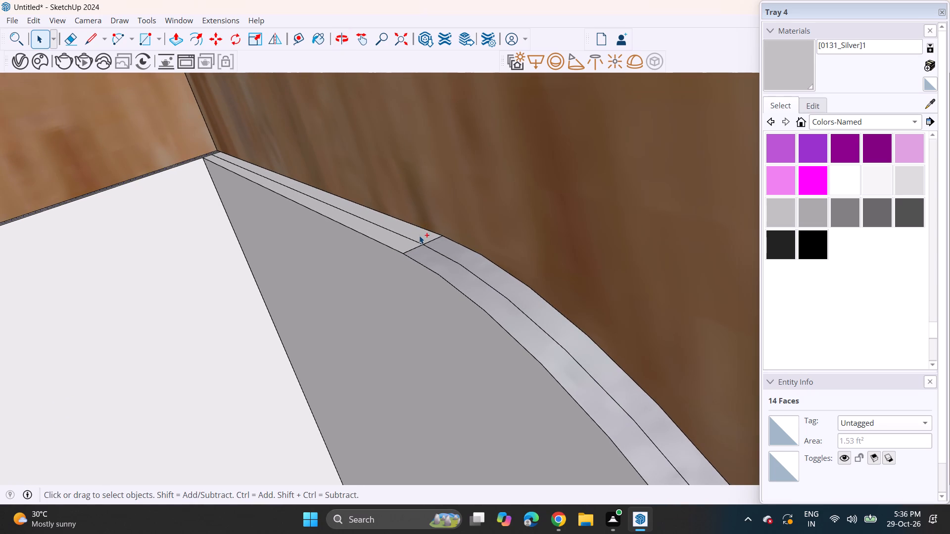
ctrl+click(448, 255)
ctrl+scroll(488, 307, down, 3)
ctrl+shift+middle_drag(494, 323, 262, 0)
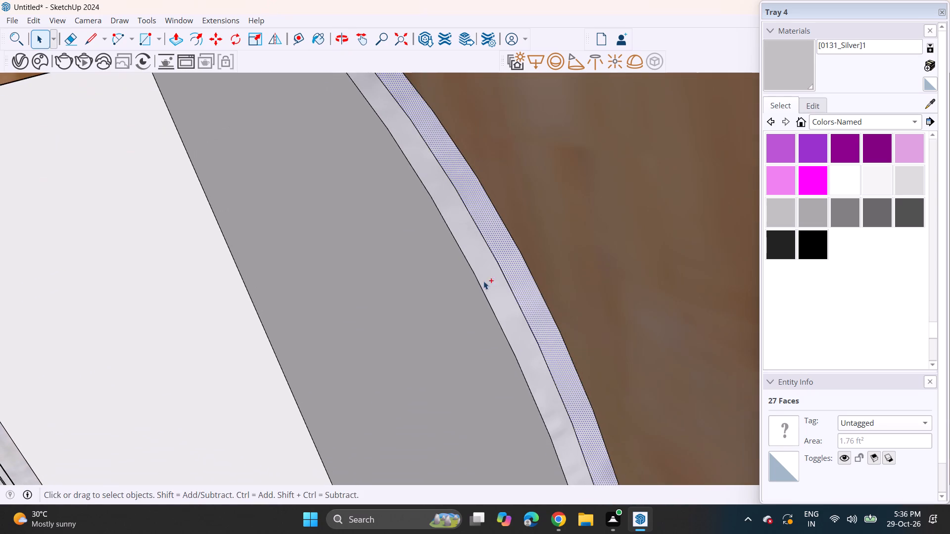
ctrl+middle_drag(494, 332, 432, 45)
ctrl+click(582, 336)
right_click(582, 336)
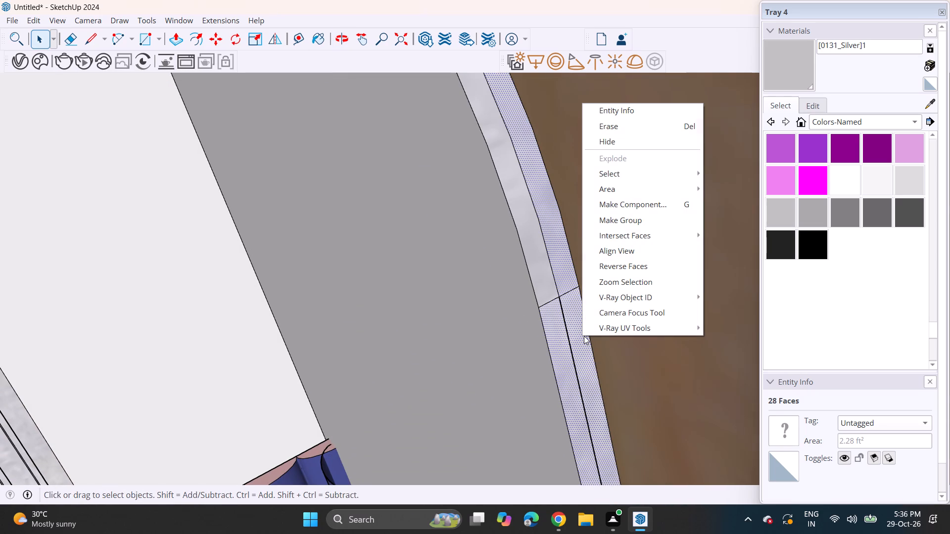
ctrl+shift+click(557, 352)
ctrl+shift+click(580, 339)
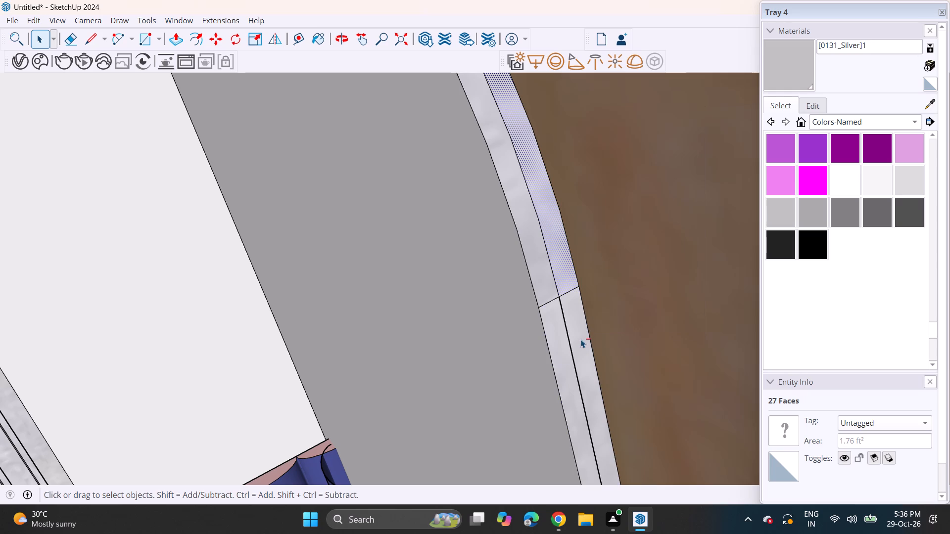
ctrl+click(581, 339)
Draw a short line joining the lower end of the return panel's vertical centre line to the dark skirting's top corner.
ctrl+scroll(581, 339, down, 3)
ctrl+shift+middle_drag(584, 358, 583, 349)
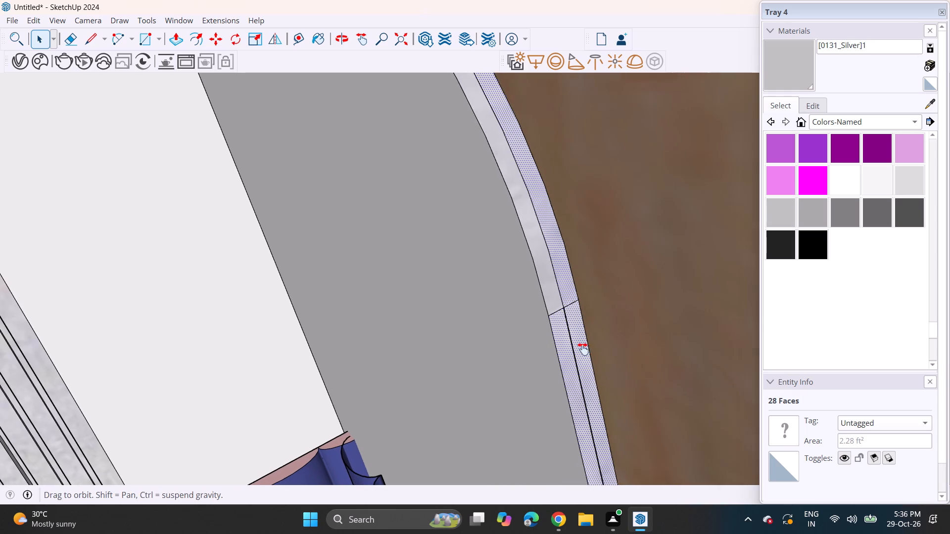
ctrl+shift+middle_drag(583, 349, 518, 38)
ctrl+scroll(551, 275, down, 2)
ctrl+scroll(552, 288, up, 1)
ctrl+scroll(553, 295, down, 3)
ctrl+middle_drag(569, 366, 510, 45)
ctrl+middle_drag(546, 336, 481, 46)
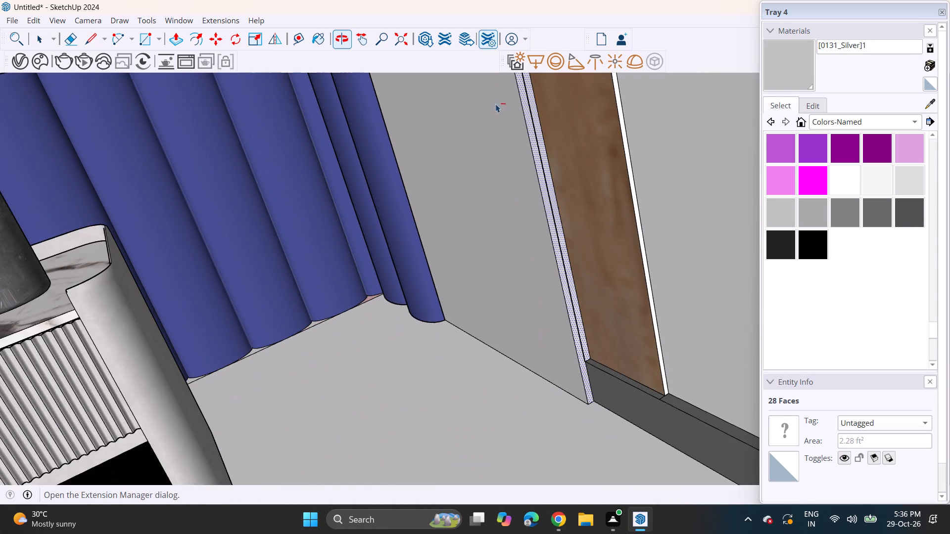
ctrl+scroll(589, 298, up, 9)
ctrl+scroll(588, 391, up, 9)
ctrl+scroll(573, 408, down, 1)
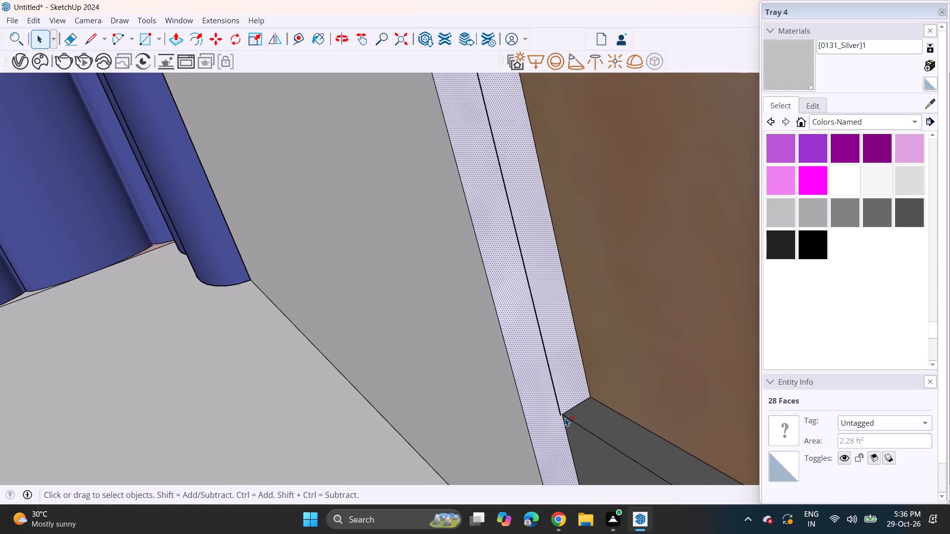
ctrl+scroll(565, 418, up, 4)
ctrl+scroll(565, 418, down, 1)
ctrl+scroll(565, 418, up, 7)
ctrl+scroll(561, 421, down, 1)
ctrl+scroll(561, 421, up, 1)
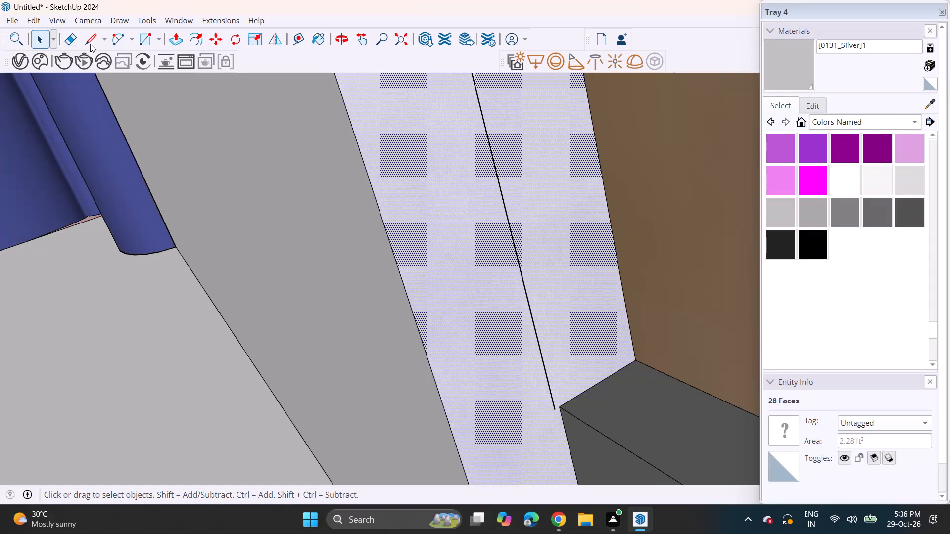
ctrl+click(85, 39)
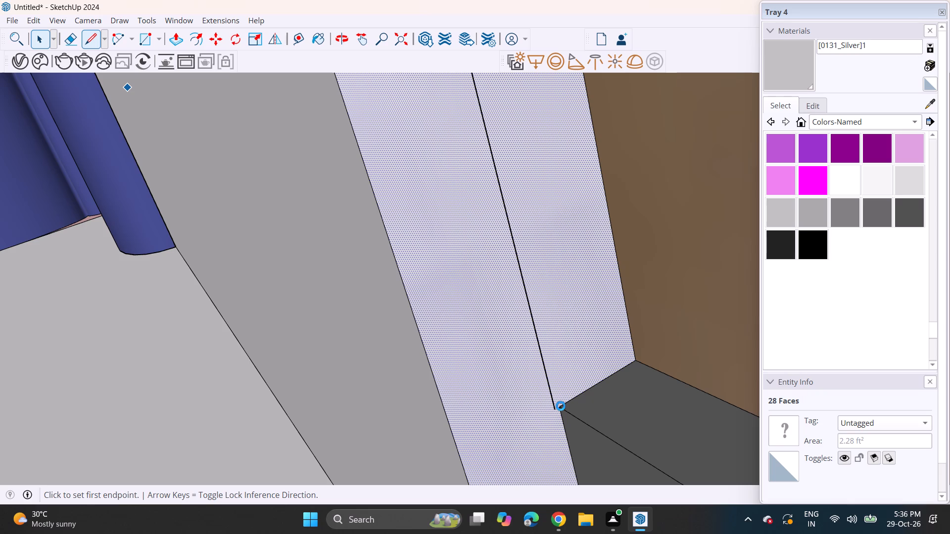
click(561, 405)
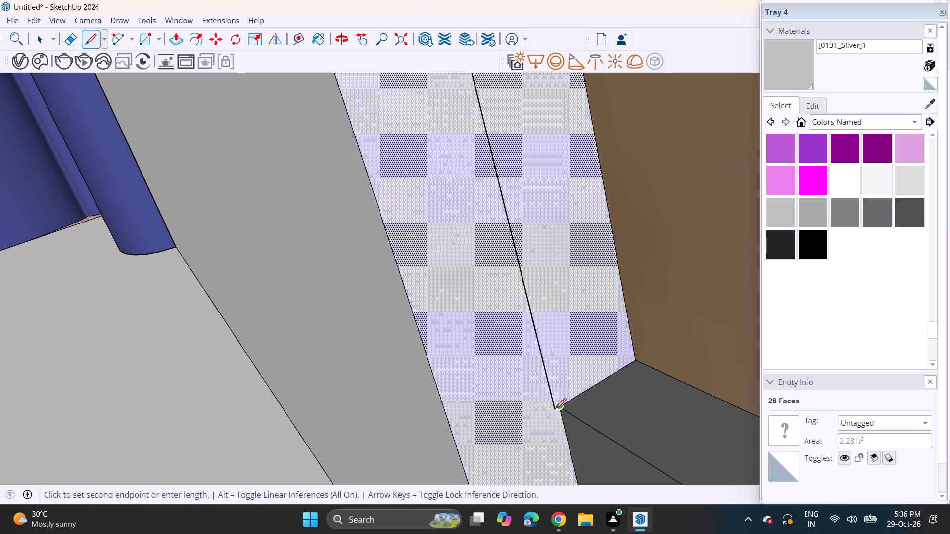
click(551, 409)
scroll(582, 377, down, 2)
scroll(582, 377, up, 1)
scroll(582, 377, down, 2)
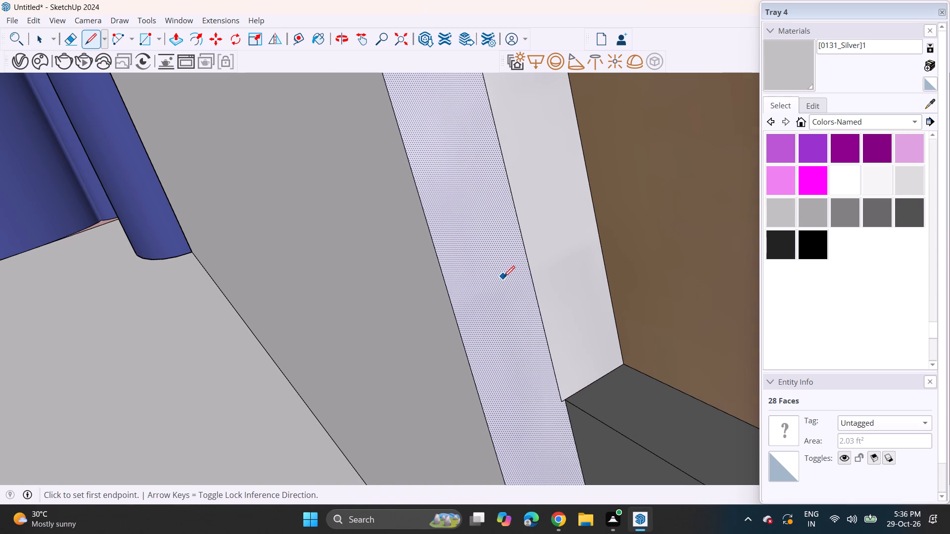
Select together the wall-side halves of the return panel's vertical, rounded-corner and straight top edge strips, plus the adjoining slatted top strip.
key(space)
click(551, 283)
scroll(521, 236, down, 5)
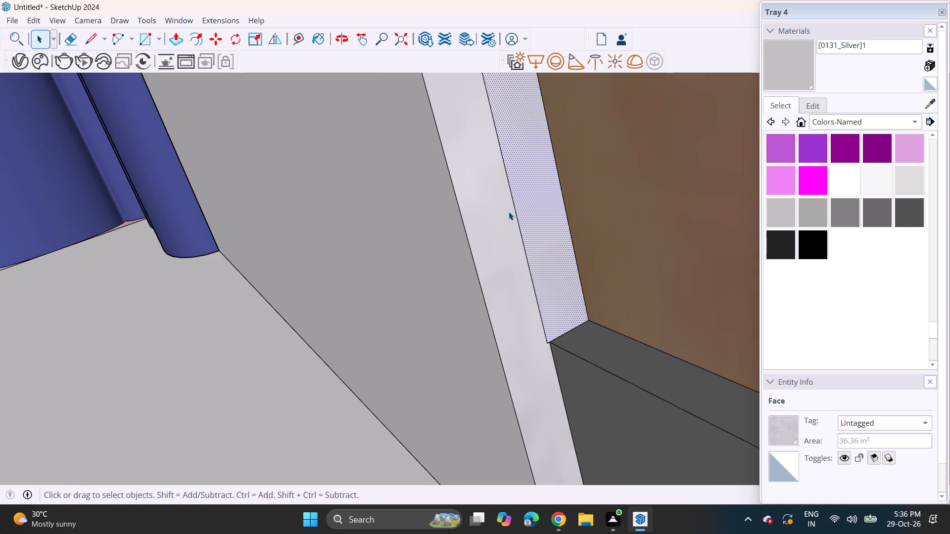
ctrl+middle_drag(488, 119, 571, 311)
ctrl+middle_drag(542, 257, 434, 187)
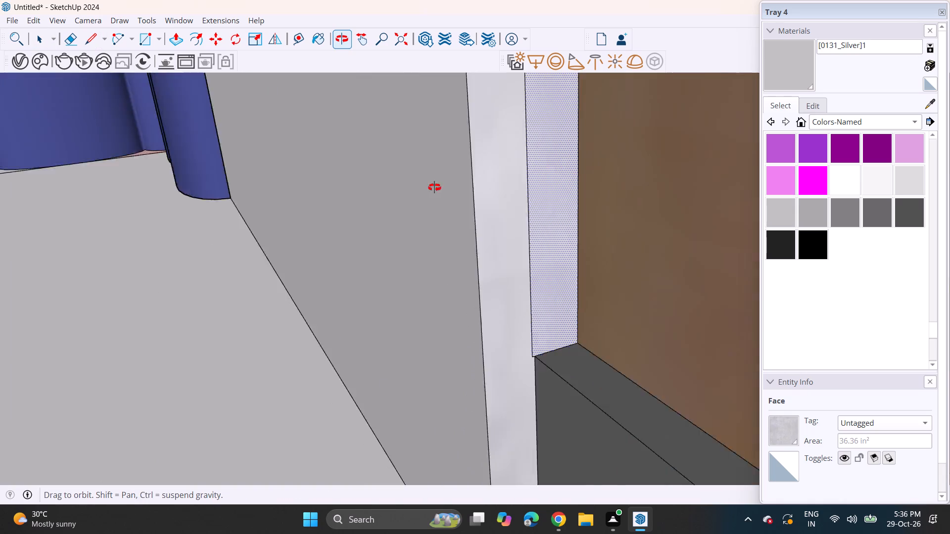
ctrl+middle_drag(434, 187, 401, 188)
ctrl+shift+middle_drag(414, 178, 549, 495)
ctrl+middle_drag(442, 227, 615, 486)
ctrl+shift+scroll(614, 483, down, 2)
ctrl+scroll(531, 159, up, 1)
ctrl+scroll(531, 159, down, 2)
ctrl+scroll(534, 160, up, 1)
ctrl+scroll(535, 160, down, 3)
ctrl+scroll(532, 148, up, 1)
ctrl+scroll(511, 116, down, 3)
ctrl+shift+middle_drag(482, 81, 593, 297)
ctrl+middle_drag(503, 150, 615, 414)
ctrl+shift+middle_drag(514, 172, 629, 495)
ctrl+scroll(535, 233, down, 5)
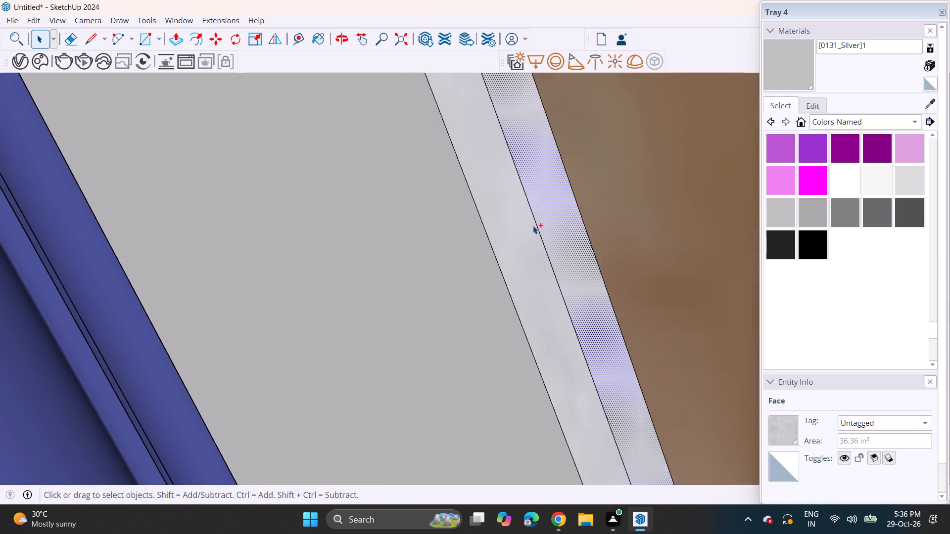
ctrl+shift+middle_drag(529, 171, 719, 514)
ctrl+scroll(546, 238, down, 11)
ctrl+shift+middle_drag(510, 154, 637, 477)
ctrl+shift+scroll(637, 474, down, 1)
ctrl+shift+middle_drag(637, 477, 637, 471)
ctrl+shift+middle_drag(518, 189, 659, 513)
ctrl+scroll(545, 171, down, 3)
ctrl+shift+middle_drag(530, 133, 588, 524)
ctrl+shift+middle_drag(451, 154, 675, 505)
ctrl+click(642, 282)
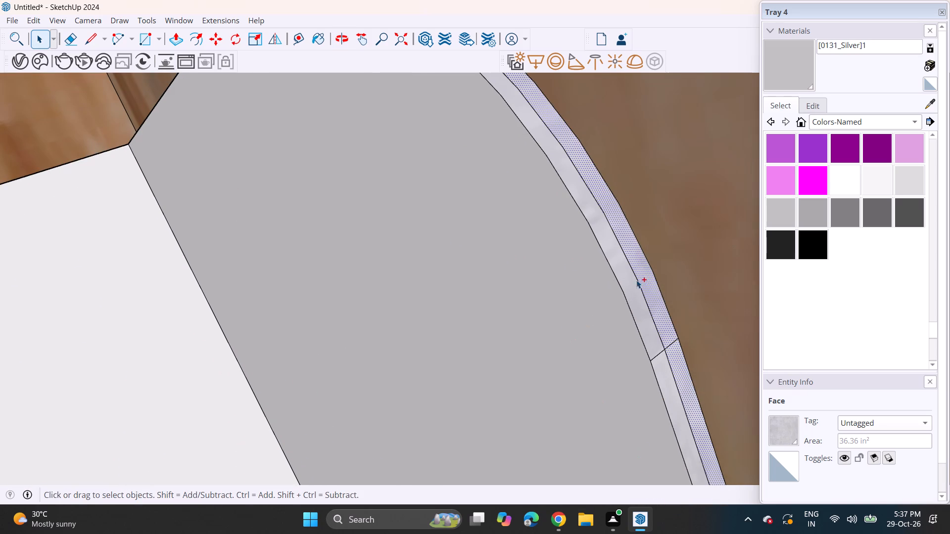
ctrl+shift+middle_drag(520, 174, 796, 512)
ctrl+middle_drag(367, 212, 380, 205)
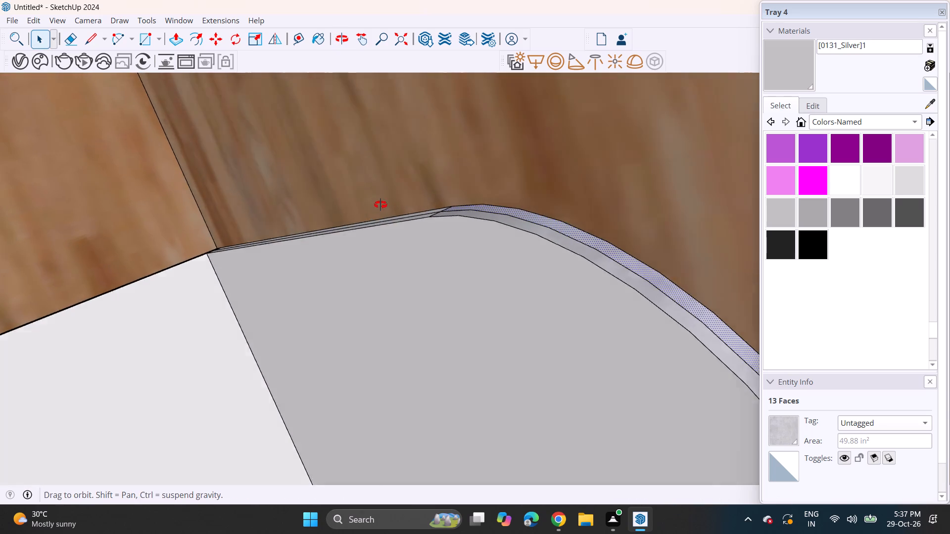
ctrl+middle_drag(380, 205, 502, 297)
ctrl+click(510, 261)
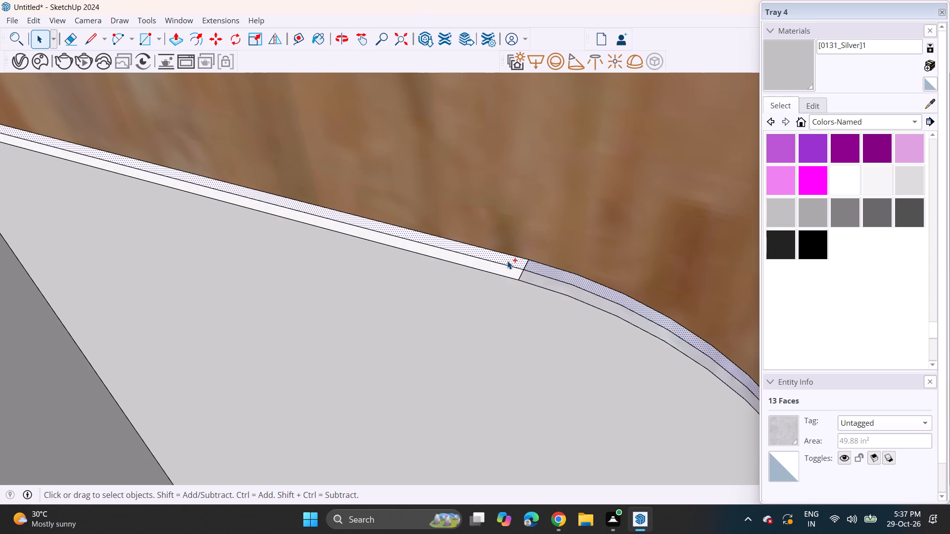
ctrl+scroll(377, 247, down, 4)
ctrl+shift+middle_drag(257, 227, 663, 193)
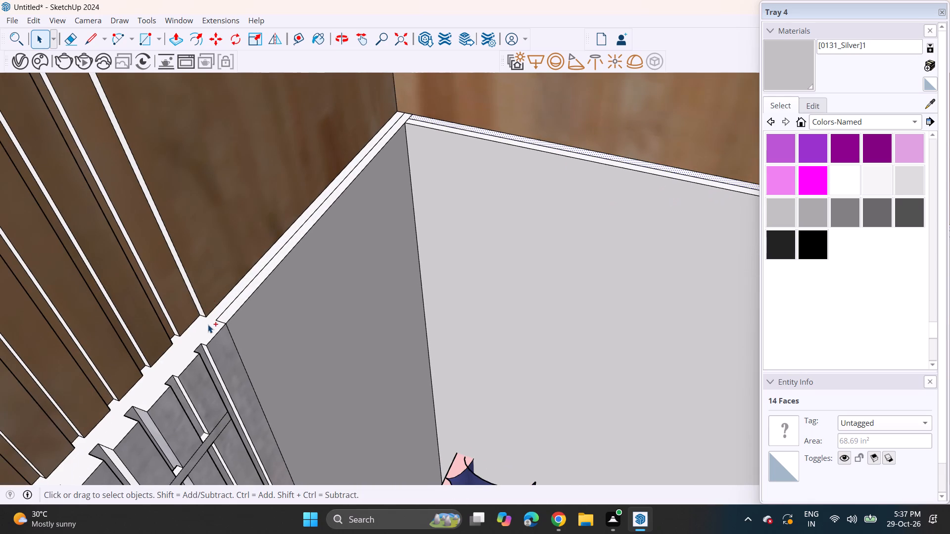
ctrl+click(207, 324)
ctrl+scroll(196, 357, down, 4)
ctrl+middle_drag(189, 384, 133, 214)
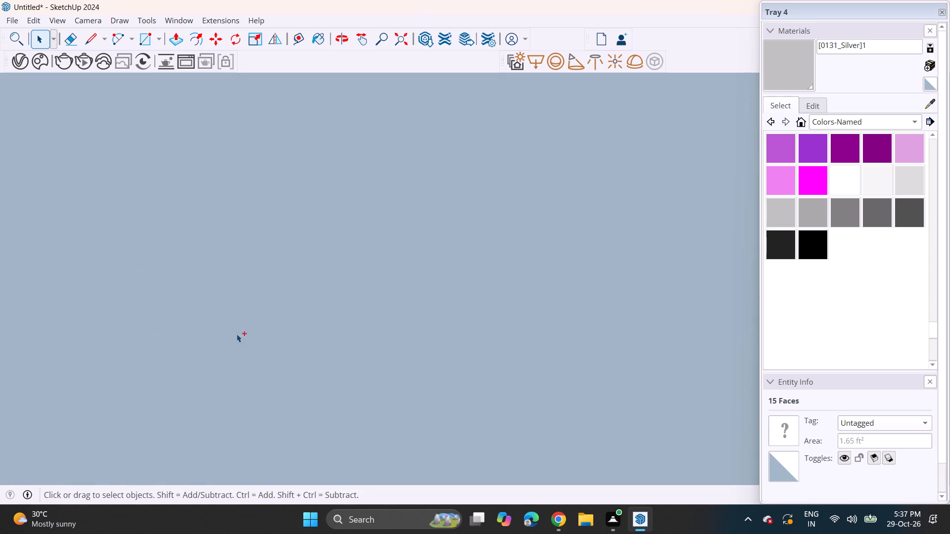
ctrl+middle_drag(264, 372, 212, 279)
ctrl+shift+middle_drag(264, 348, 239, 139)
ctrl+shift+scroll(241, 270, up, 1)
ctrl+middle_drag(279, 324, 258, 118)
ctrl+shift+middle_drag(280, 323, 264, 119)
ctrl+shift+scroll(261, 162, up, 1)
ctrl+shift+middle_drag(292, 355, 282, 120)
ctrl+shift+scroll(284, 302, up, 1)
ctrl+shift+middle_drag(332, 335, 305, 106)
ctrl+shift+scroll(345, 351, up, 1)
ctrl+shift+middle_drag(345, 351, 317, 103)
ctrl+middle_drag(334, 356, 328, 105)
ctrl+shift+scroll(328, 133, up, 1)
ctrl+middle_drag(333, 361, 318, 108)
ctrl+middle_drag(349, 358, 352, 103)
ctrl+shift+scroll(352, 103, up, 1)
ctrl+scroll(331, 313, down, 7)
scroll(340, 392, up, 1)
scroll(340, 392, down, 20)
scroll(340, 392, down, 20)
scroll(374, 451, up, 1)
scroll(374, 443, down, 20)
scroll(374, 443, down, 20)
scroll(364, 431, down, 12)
Select together the rounded-corner and vertical edge strip faces of the white panel behind the bedside pendant lamp.
click(397, 43)
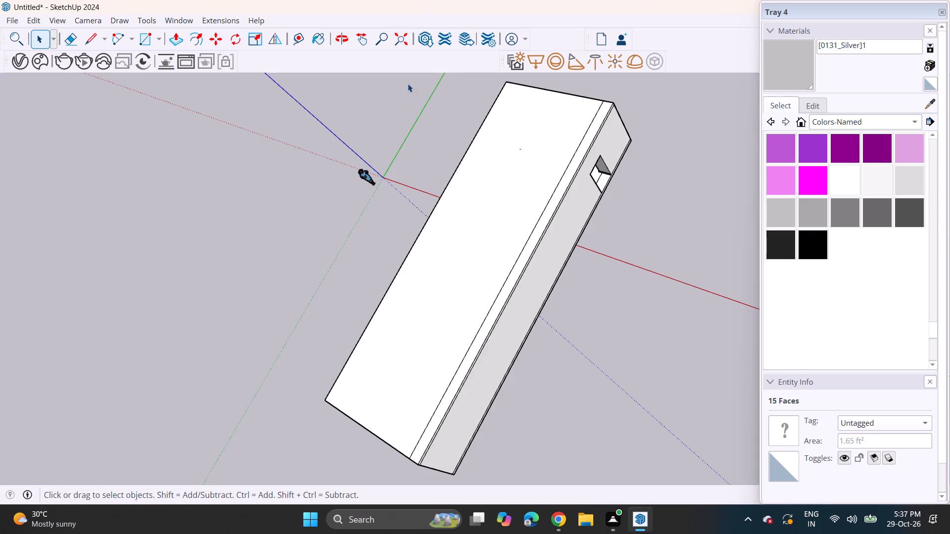
middle_drag(417, 353, 254, 155)
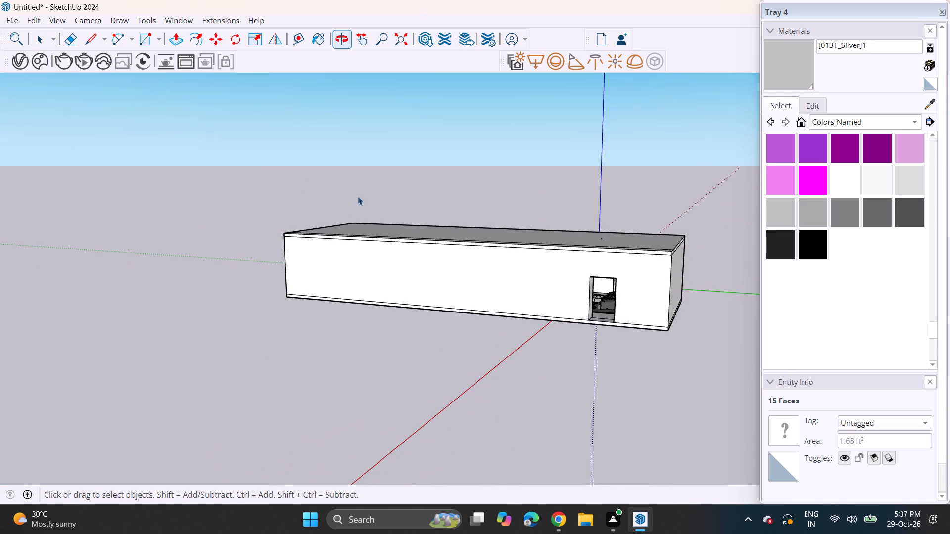
scroll(642, 330, up, 1)
scroll(646, 334, down, 1)
scroll(649, 337, up, 3)
scroll(605, 281, up, 19)
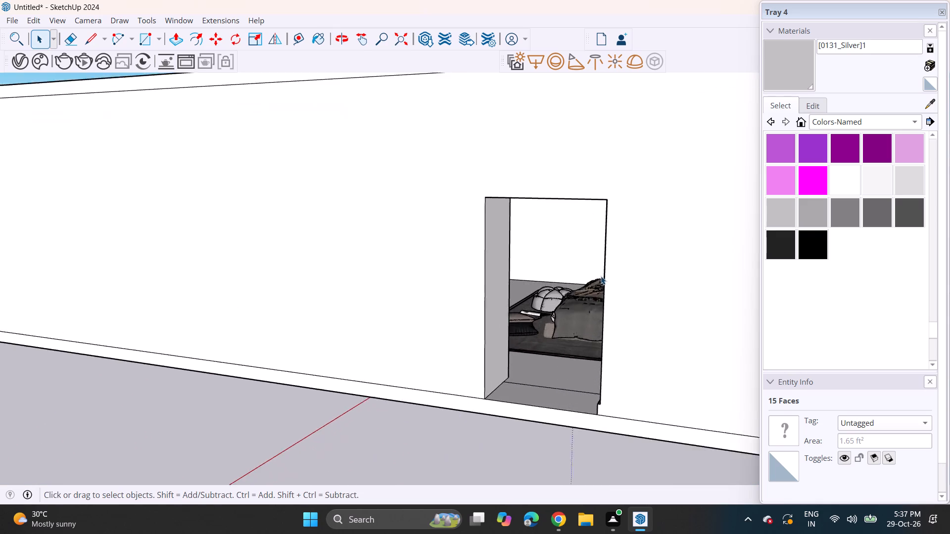
scroll(601, 276, up, 5)
scroll(600, 274, down, 1)
scroll(600, 274, up, 3)
scroll(600, 274, down, 1)
scroll(582, 282, up, 2)
scroll(582, 282, down, 1)
scroll(582, 282, up, 2)
scroll(582, 282, down, 1)
scroll(582, 282, up, 6)
middle_drag(544, 300, 654, 298)
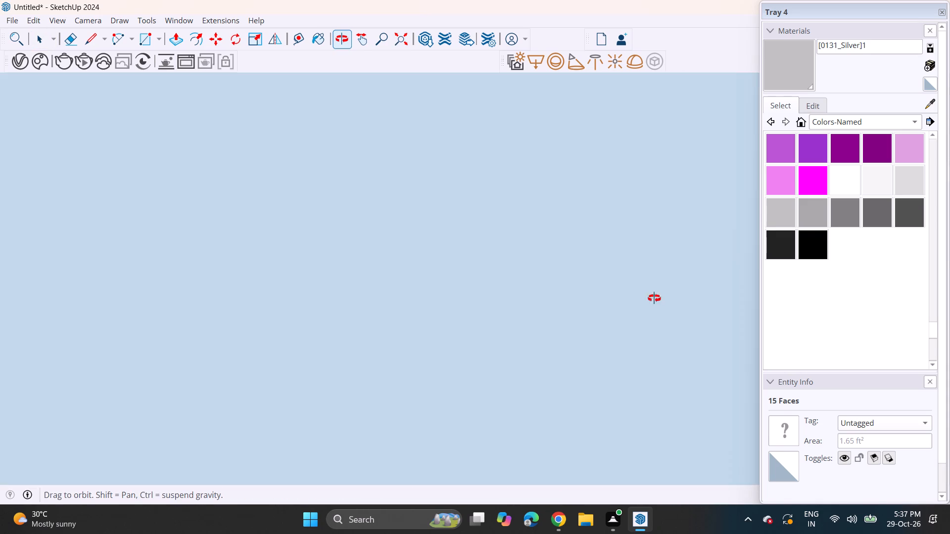
middle_drag(654, 298, 889, 291)
middle_drag(562, 267, 474, 279)
shift+scroll(562, 267, up, 1)
shift+middle_drag(446, 282, 375, 293)
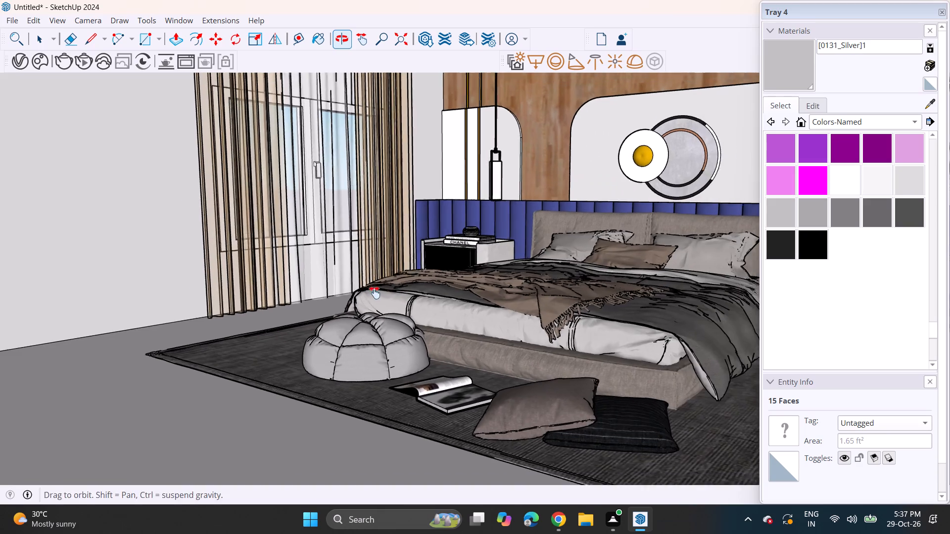
shift+middle_drag(375, 293, 357, 298)
middle_drag(360, 287, 490, 304)
scroll(438, 120, up, 15)
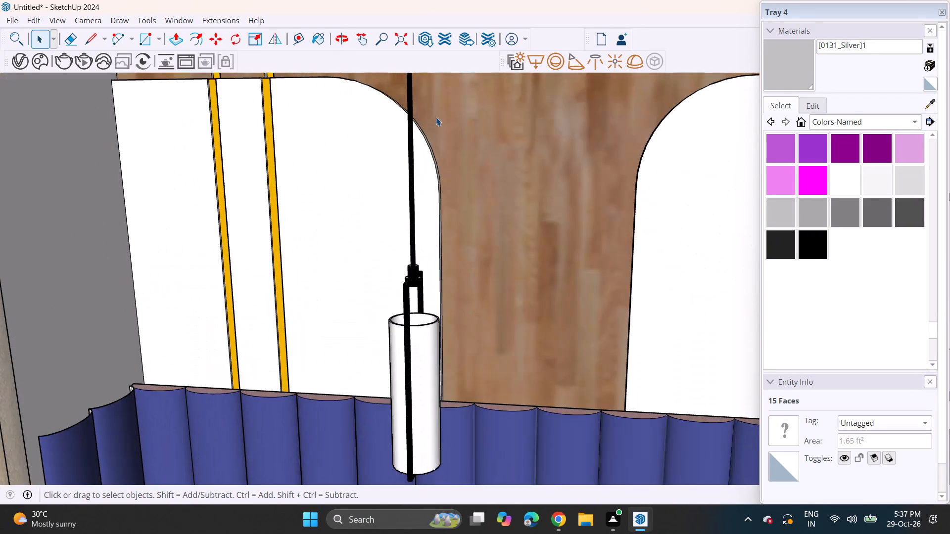
middle_drag(435, 117, 406, 159)
scroll(415, 148, up, 11)
click(463, 165)
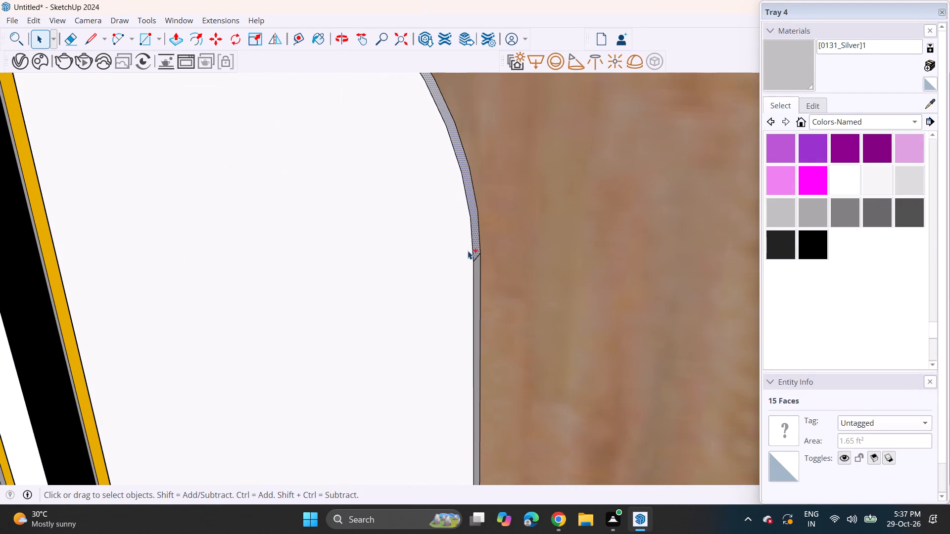
ctrl+click(480, 269)
ctrl+click(478, 269)
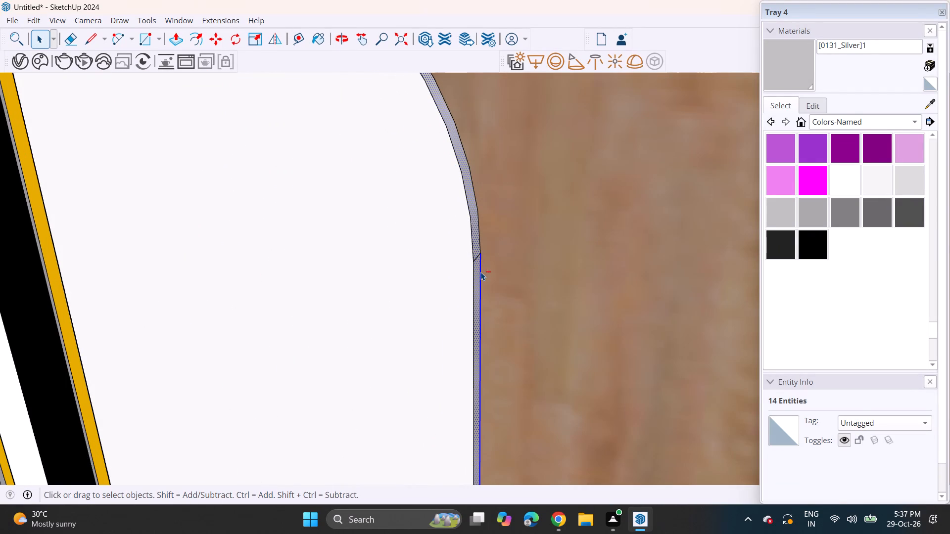
ctrl+shift+click(480, 272)
ctrl+shift+scroll(441, 208, down, 4)
ctrl+shift+scroll(436, 199, up, 1)
Add the panel's straight top strip faces across both gold bars, then group the whole strip and convert it to a V-Ray mesh light.
ctrl+shift+middle_drag(419, 173, 553, 438)
ctrl+scroll(253, 237, up, 3)
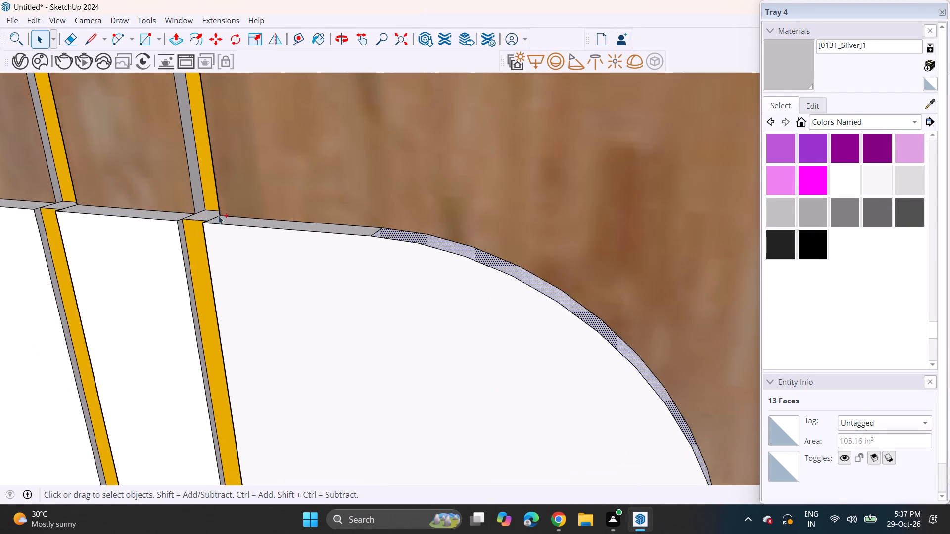
ctrl+middle_drag(212, 216, 304, 269)
ctrl+scroll(296, 268, up, 1)
ctrl+click(281, 262)
ctrl+click(160, 250)
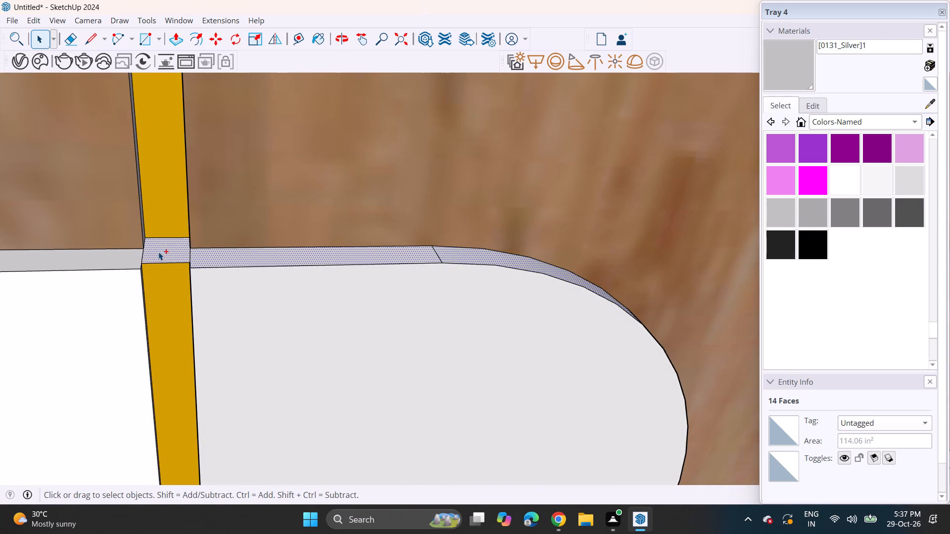
ctrl+click(111, 263)
ctrl+shift+middle_drag(110, 263, 434, 261)
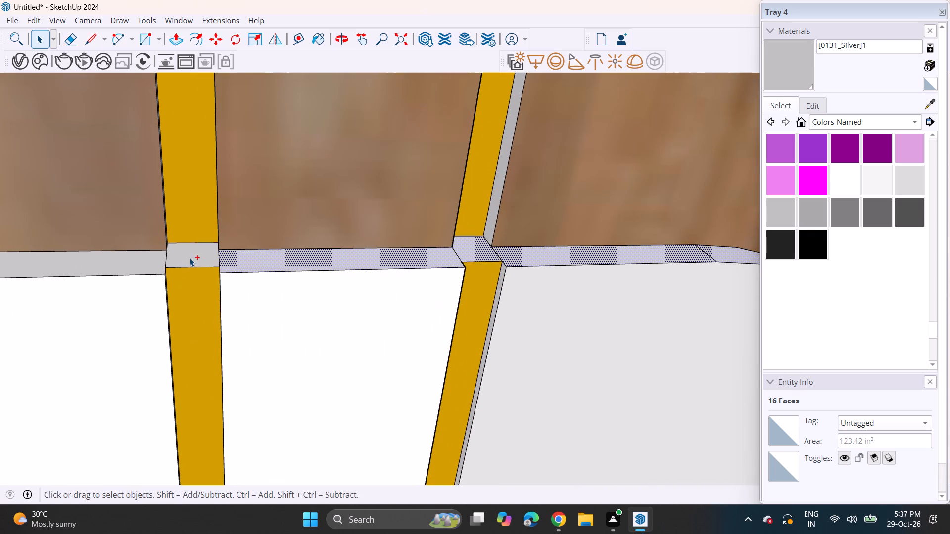
ctrl+click(190, 258)
ctrl+click(131, 266)
right_click(130, 266)
click(184, 385)
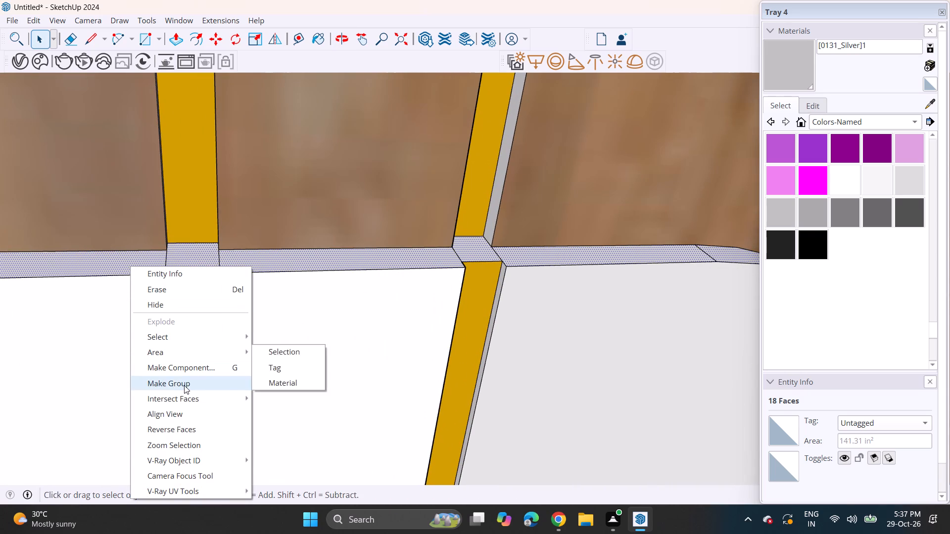
click(656, 64)
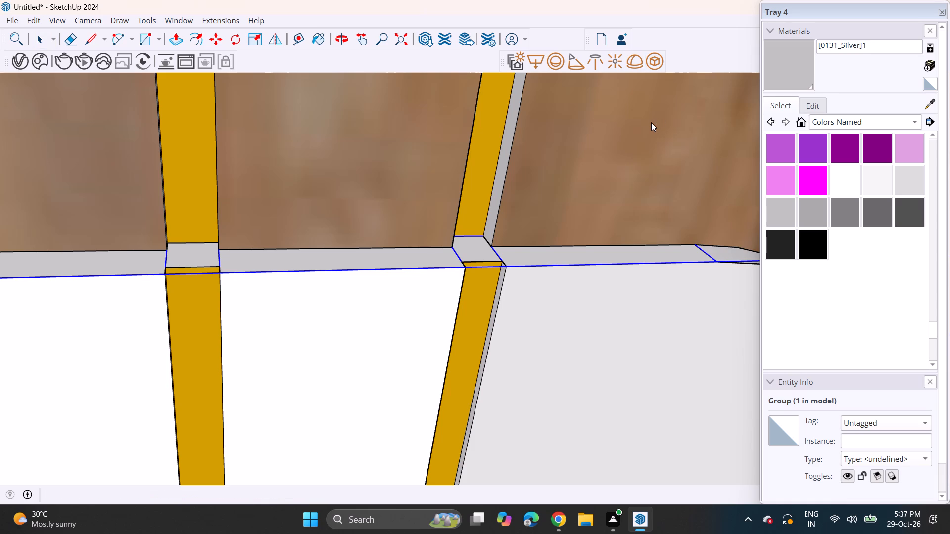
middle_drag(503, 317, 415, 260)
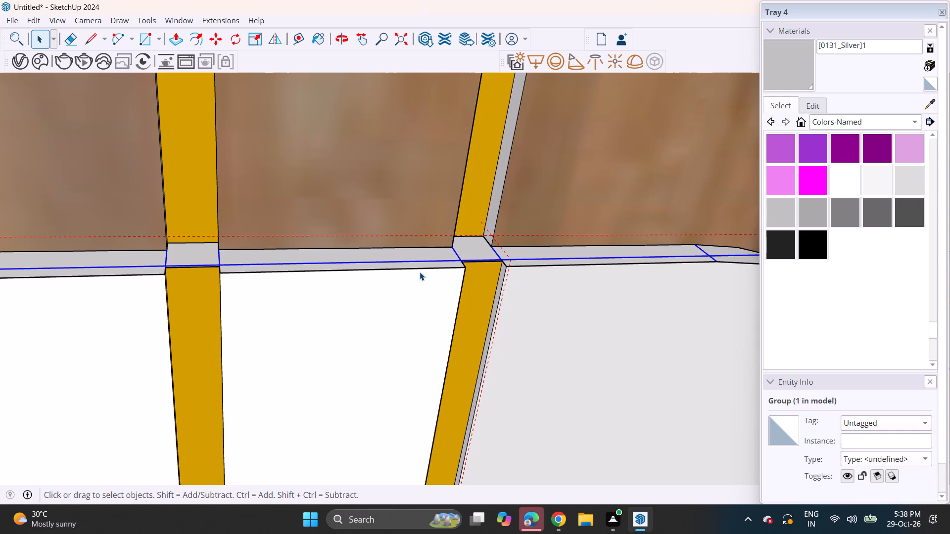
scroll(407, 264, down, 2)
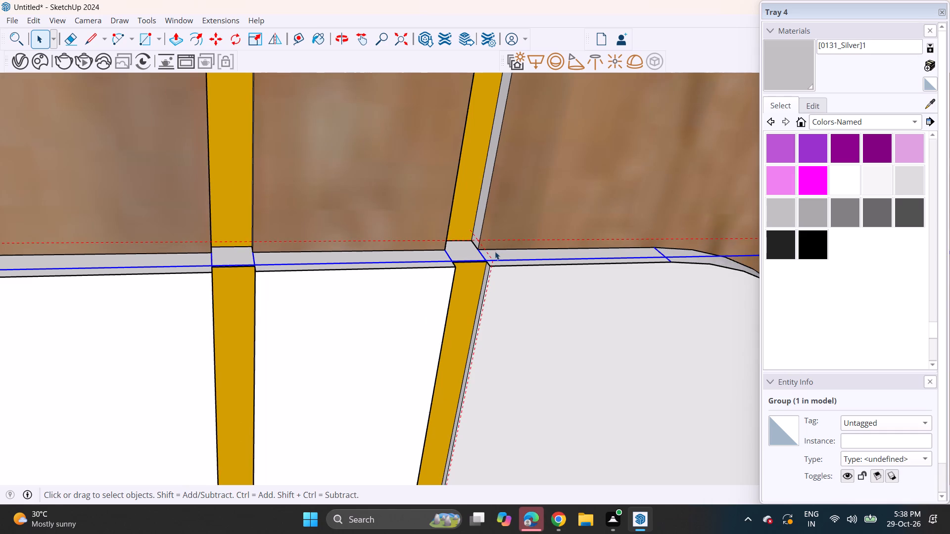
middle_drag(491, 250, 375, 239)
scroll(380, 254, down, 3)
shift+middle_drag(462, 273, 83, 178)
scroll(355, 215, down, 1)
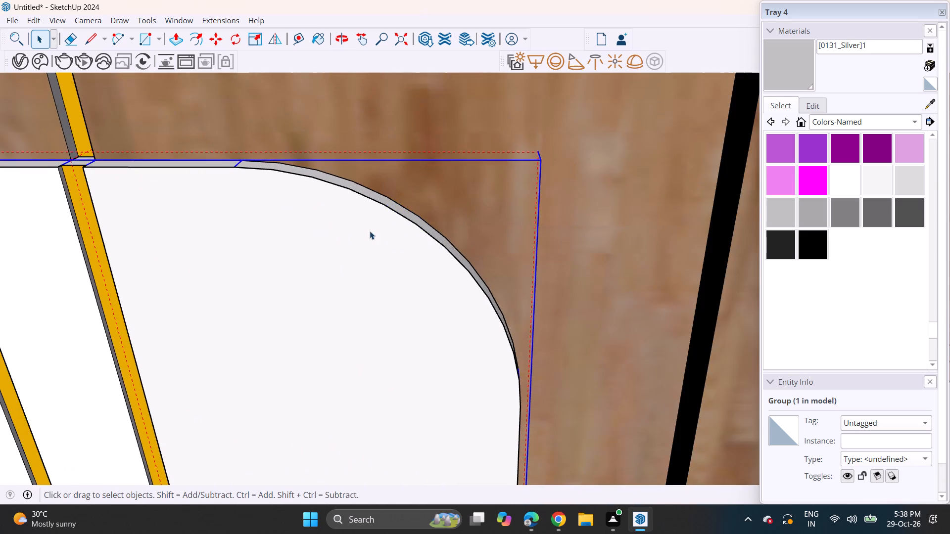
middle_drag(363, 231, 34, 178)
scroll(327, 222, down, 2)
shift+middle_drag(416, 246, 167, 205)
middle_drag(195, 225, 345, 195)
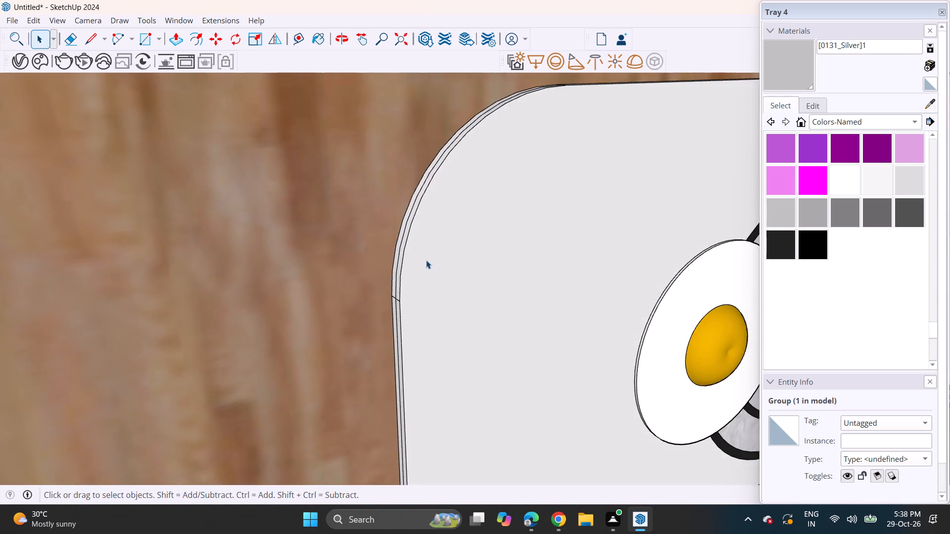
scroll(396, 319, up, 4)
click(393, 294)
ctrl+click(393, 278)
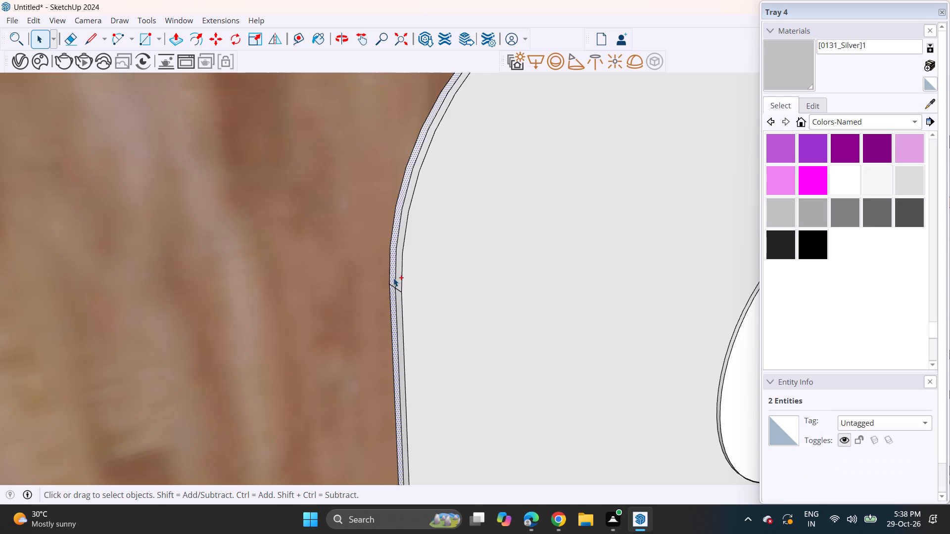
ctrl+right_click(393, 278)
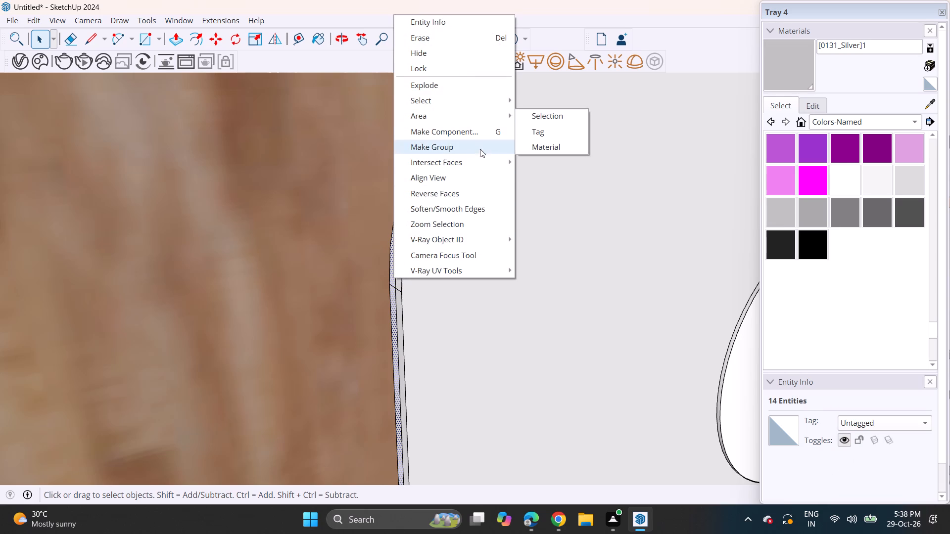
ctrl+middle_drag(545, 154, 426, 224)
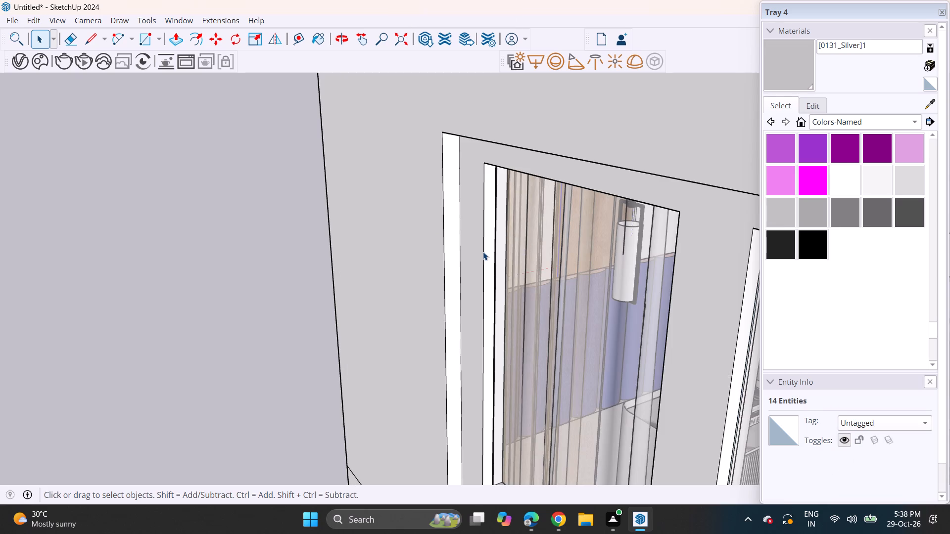
Group the white arc face on the round wall art's outer ring and convert it to a V-Ray mesh light.
scroll(478, 252, down, 3)
middle_drag(462, 281, 279, 234)
ctrl+shift+middle_drag(559, 241, 331, 244)
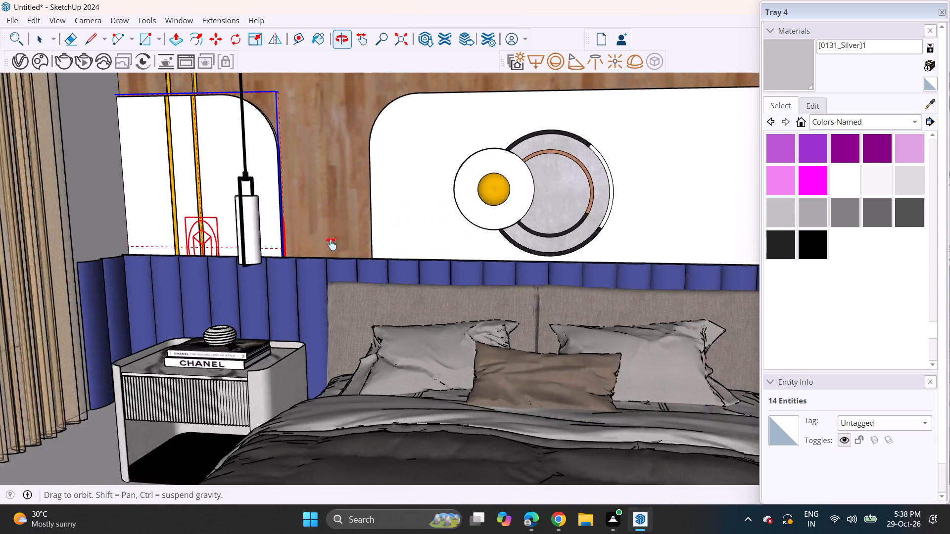
ctrl+shift+middle_drag(331, 244, 130, 274)
middle_drag(204, 252, 447, 257)
scroll(0, 246, up, 4)
middle_drag(34, 245, 70, 267)
scroll(346, 248, up, 6)
click(489, 244)
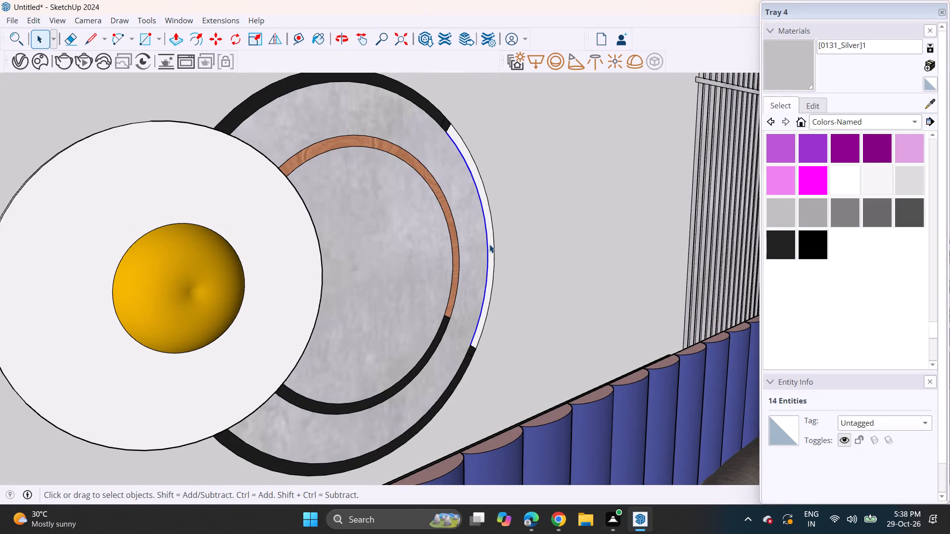
double_click(494, 245)
right_click(493, 245)
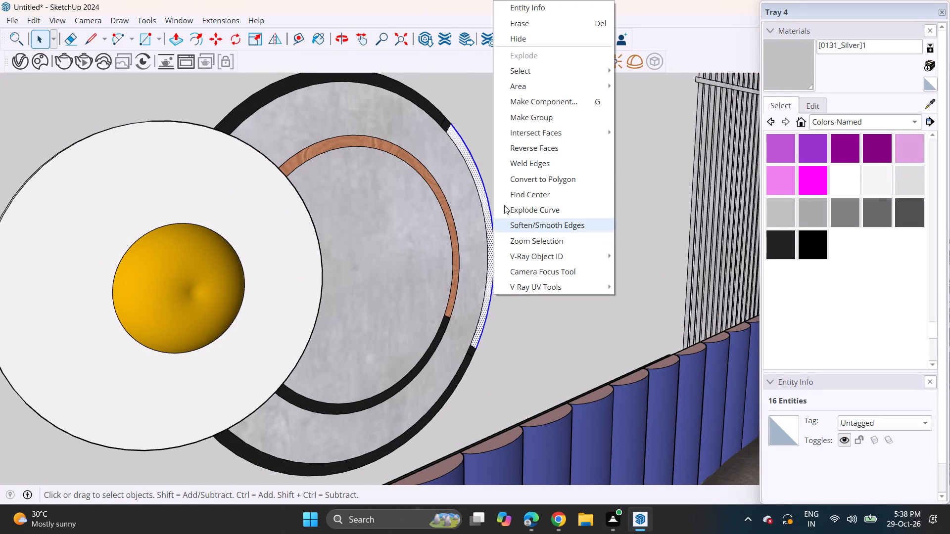
click(489, 220)
click(489, 220)
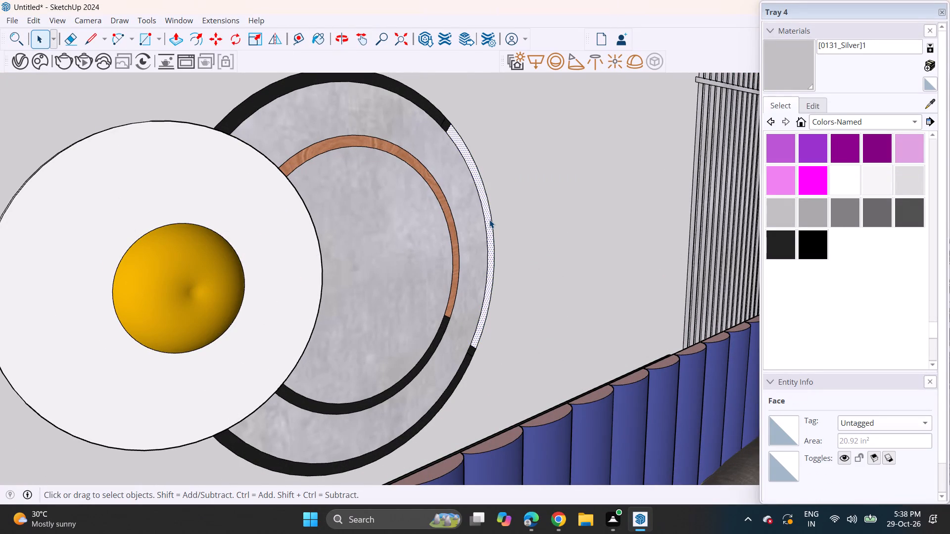
right_click(489, 220)
click(512, 305)
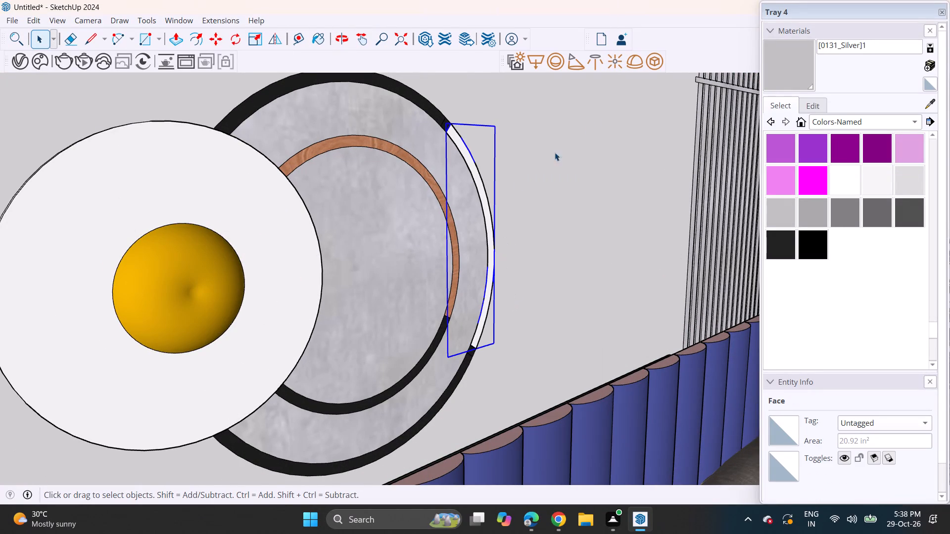
click(659, 56)
Select together the wall-side halves of the headboard panel's vertical, rounded-corner and straight top edge strips.
scroll(521, 192, down, 3)
shift+middle_drag(387, 235, 622, 180)
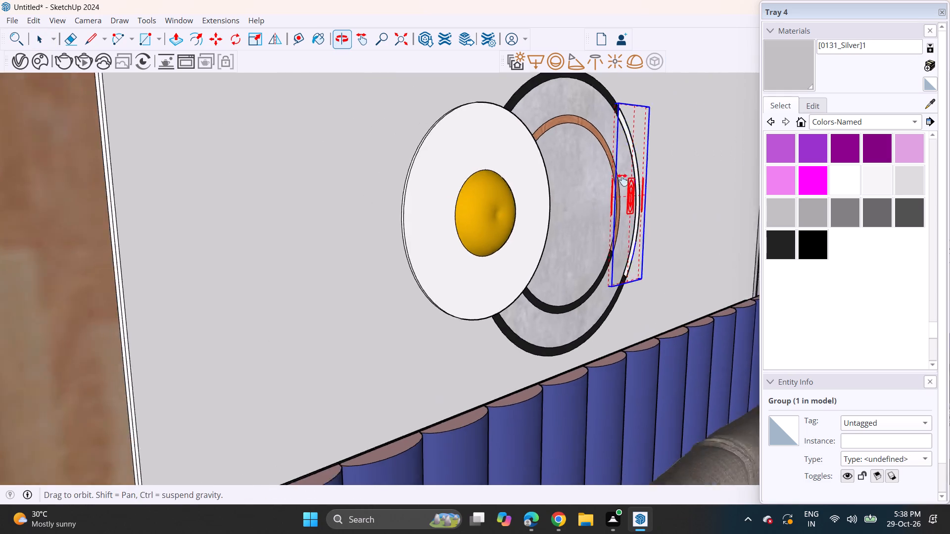
shift+middle_drag(622, 180, 630, 178)
scroll(290, 274, up, 5)
click(230, 288)
scroll(221, 243, down, 4)
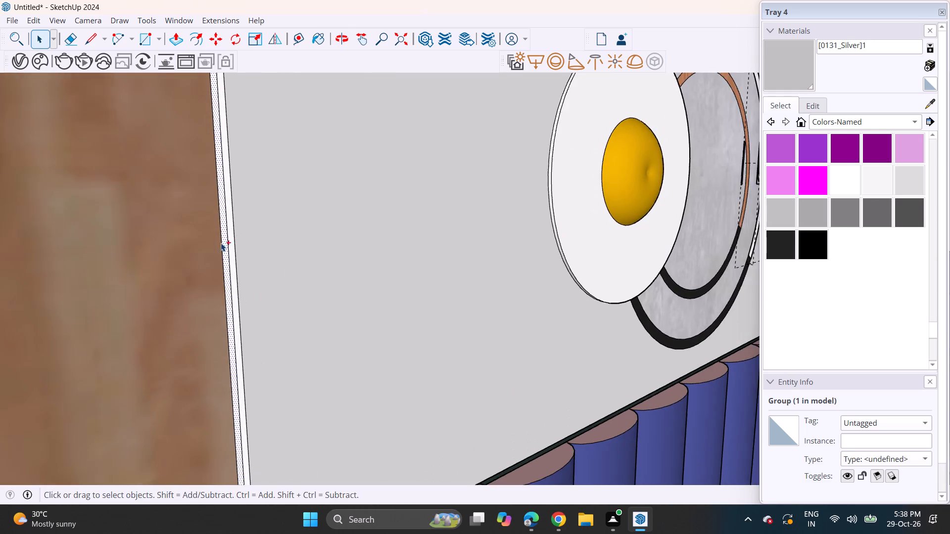
ctrl+middle_drag(265, 181, 280, 278)
ctrl+shift+middle_drag(252, 205, 353, 455)
ctrl+scroll(273, 302, up, 3)
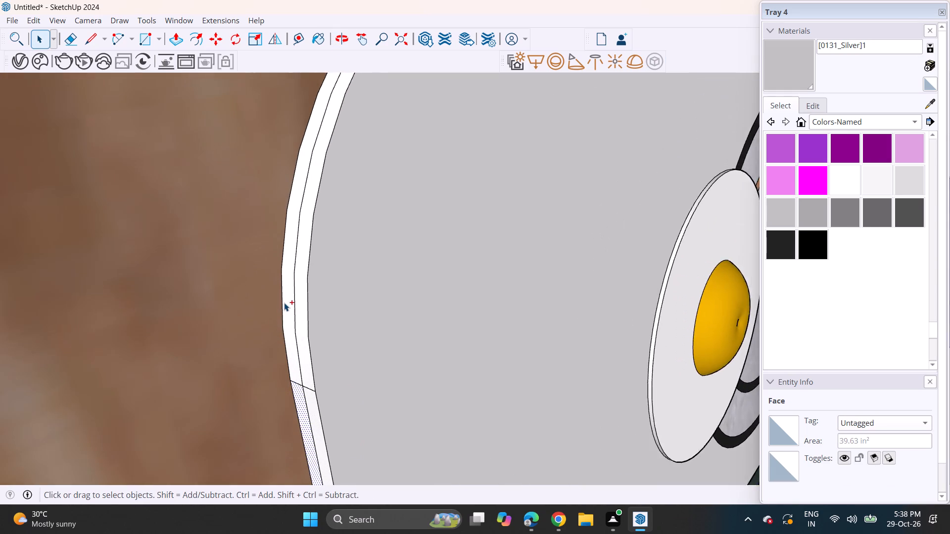
ctrl+scroll(284, 303, up, 2)
ctrl+click(286, 305)
ctrl+scroll(329, 225, down, 1)
ctrl+scroll(329, 225, up, 1)
ctrl+scroll(330, 225, down, 5)
ctrl+shift+middle_drag(393, 170, 285, 448)
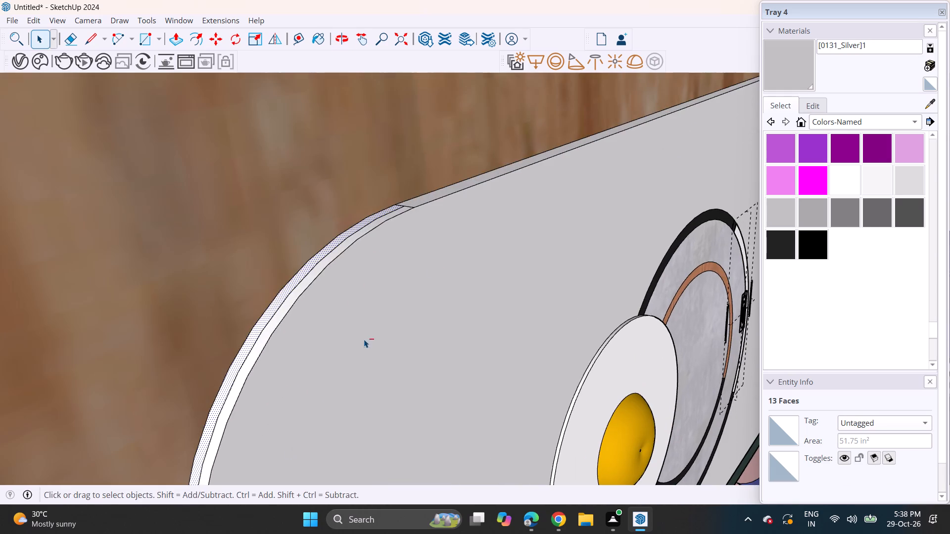
ctrl+middle_drag(471, 184, 453, 235)
ctrl+scroll(425, 242, up, 3)
ctrl+click(425, 242)
ctrl+scroll(481, 242, down, 5)
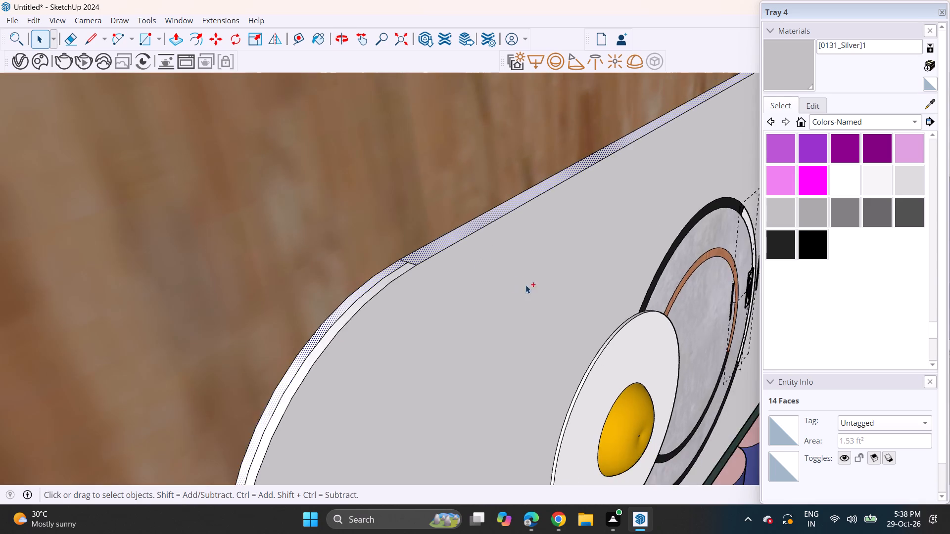
Extend the selection past the slats and inner corner to the wall-side half of the adjoining top edge strip.
ctrl+middle_drag(520, 284, 300, 151)
ctrl+scroll(378, 216, down, 2)
ctrl+scroll(378, 217, up, 1)
ctrl+scroll(378, 217, down, 3)
ctrl+middle_drag(549, 246, 0, 258)
ctrl+shift+middle_drag(493, 238, 309, 276)
ctrl+middle_drag(499, 196, 485, 262)
ctrl+shift+middle_drag(280, 141, 158, 384)
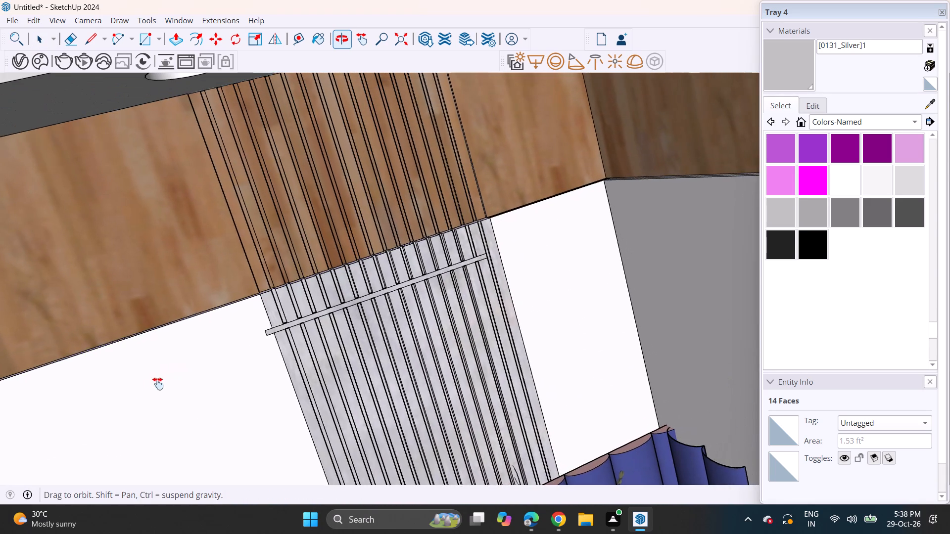
ctrl+shift+middle_drag(158, 384, 158, 381)
ctrl+middle_drag(463, 242, 566, 299)
ctrl+scroll(608, 159, up, 10)
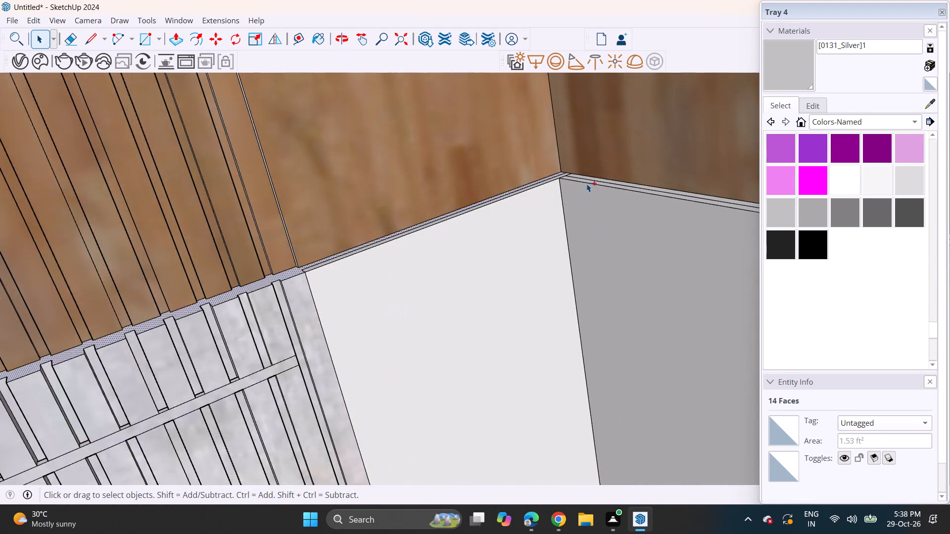
ctrl+scroll(586, 183, up, 4)
ctrl+scroll(588, 178, down, 1)
ctrl+scroll(588, 178, up, 1)
ctrl+scroll(588, 178, down, 1)
ctrl+scroll(587, 178, up, 1)
ctrl+scroll(582, 180, down, 1)
ctrl+scroll(582, 180, up, 11)
ctrl+click(570, 174)
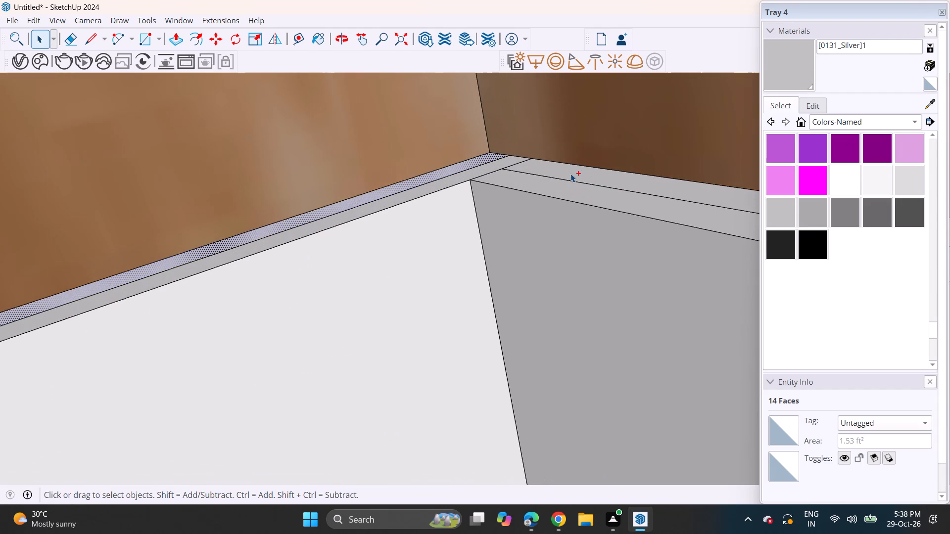
Add the wall-side halves of the far rounded corner and vertical edge strips, then group the selection and convert it to a V-Ray mesh light.
ctrl+scroll(570, 174, down, 2)
ctrl+scroll(570, 174, up, 1)
ctrl+scroll(570, 174, down, 3)
ctrl+middle_drag(607, 236, 122, 172)
ctrl+scroll(95, 193, down, 4)
ctrl+scroll(348, 268, down, 4)
ctrl+middle_drag(374, 263, 374, 169)
ctrl+scroll(382, 192, down, 5)
ctrl+scroll(393, 285, down, 6)
ctrl+middle_drag(424, 306, 540, 287)
ctrl+scroll(501, 297, down, 5)
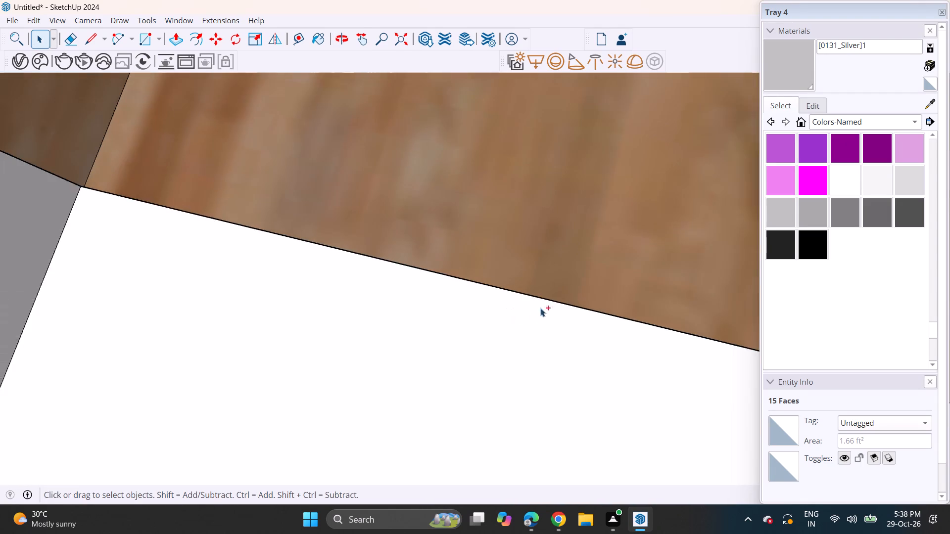
ctrl+scroll(540, 308, down, 4)
ctrl+middle_drag(588, 298, 2, 196)
ctrl+scroll(236, 402, up, 1)
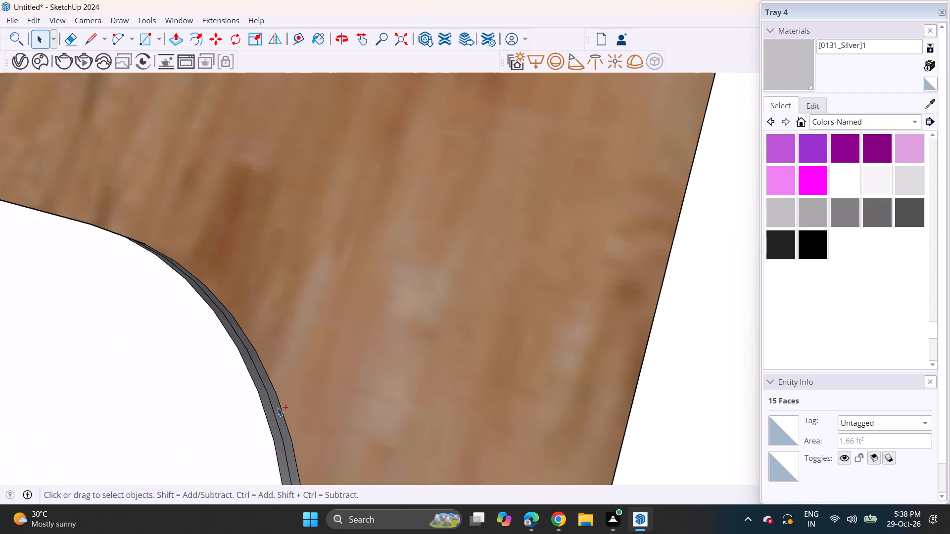
ctrl+click(278, 407)
ctrl+scroll(283, 426, down, 3)
ctrl+shift+middle_drag(279, 421, 259, 128)
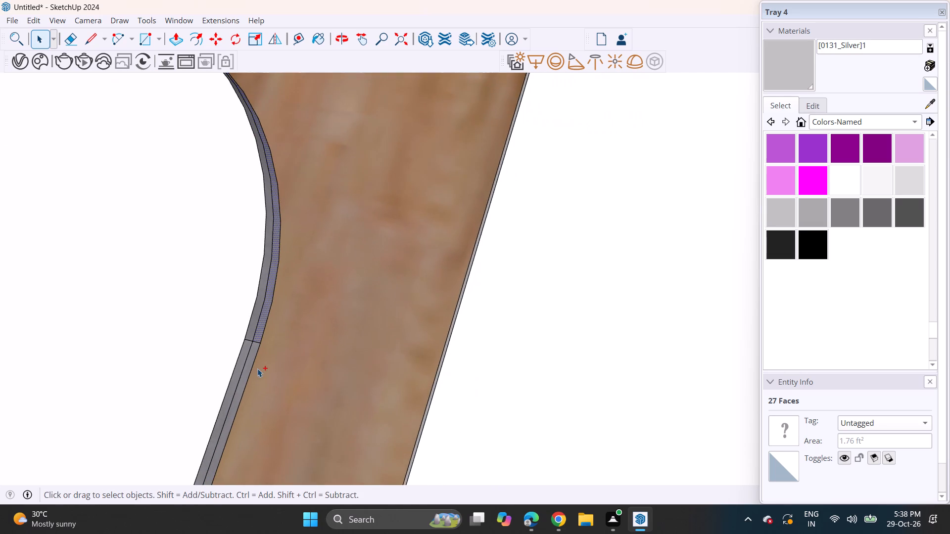
ctrl+scroll(253, 383, up, 5)
ctrl+click(249, 356)
right_click(249, 356)
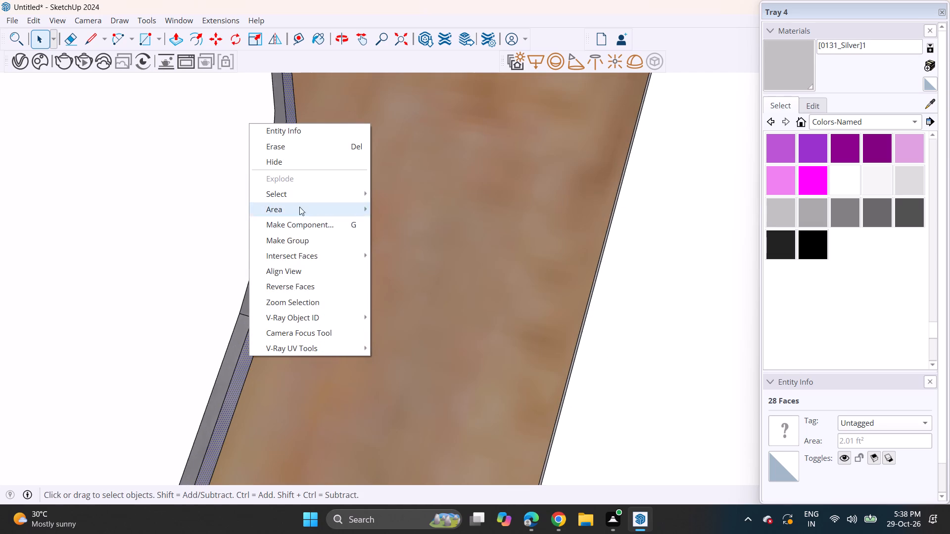
click(300, 240)
click(656, 58)
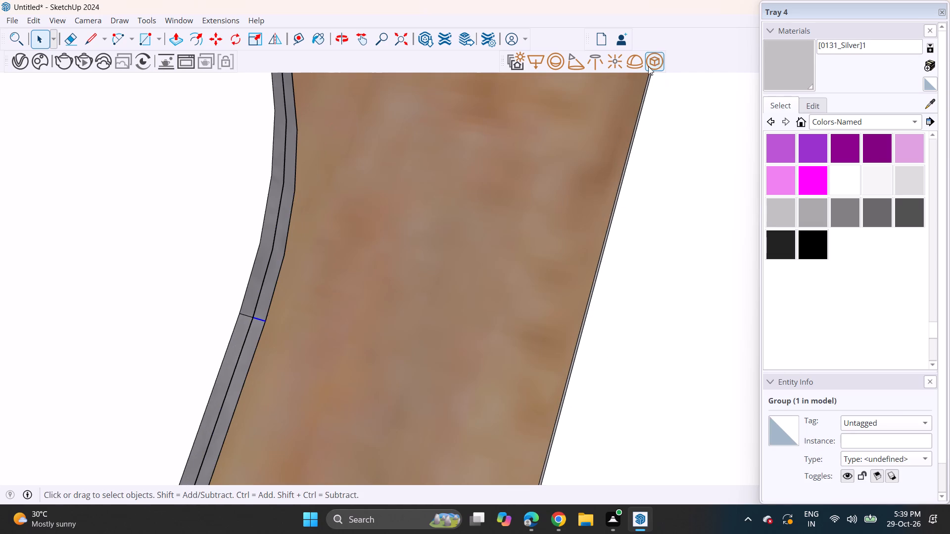
Examine the bed wall's panels, slats, round wall art and placed lights from across the room.
middle_drag(387, 272, 252, 287)
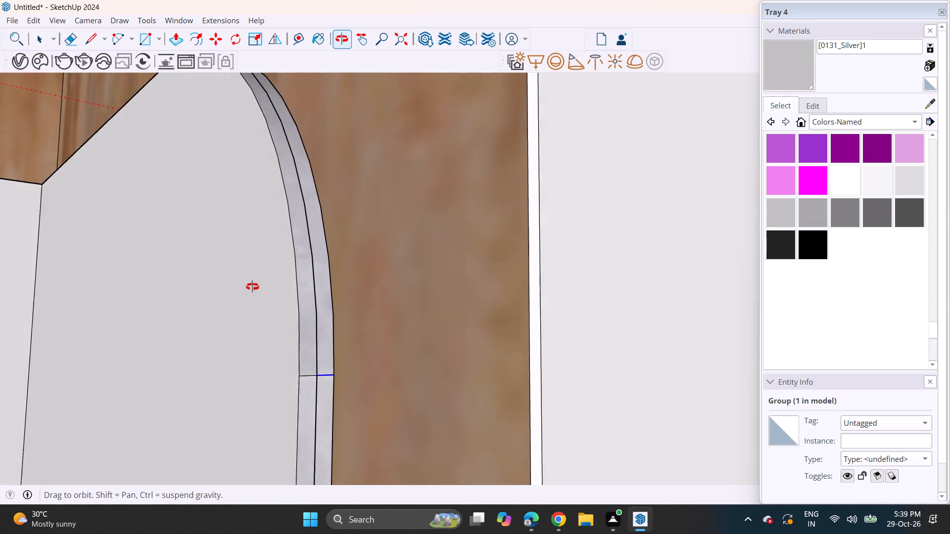
middle_drag(252, 287, 250, 320)
scroll(232, 268, down, 5)
shift+middle_drag(147, 281, 540, 237)
middle_drag(493, 238, 401, 249)
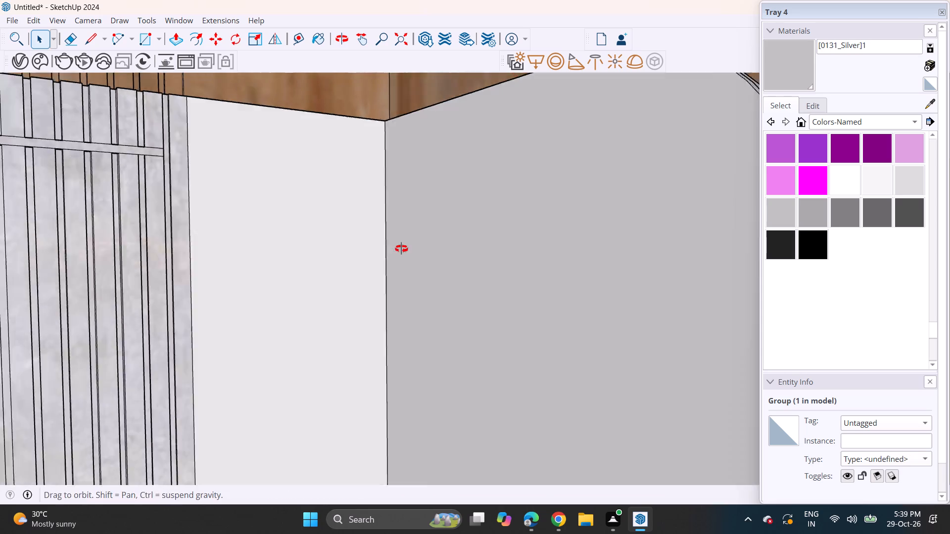
middle_drag(401, 249, 256, 249)
scroll(164, 250, down, 6)
ctrl+shift+middle_drag(171, 251, 602, 191)
shift+middle_drag(225, 279, 479, 245)
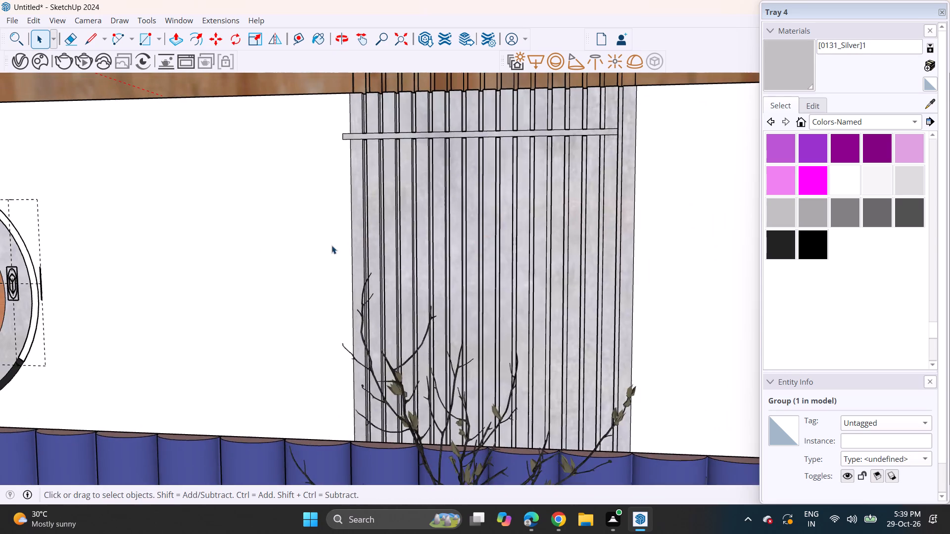
scroll(254, 245, down, 6)
middle_drag(268, 269, 342, 260)
scroll(324, 256, down, 4)
shift+middle_drag(270, 324, 513, 240)
middle_drag(181, 303, 170, 301)
scroll(34, 251, up, 12)
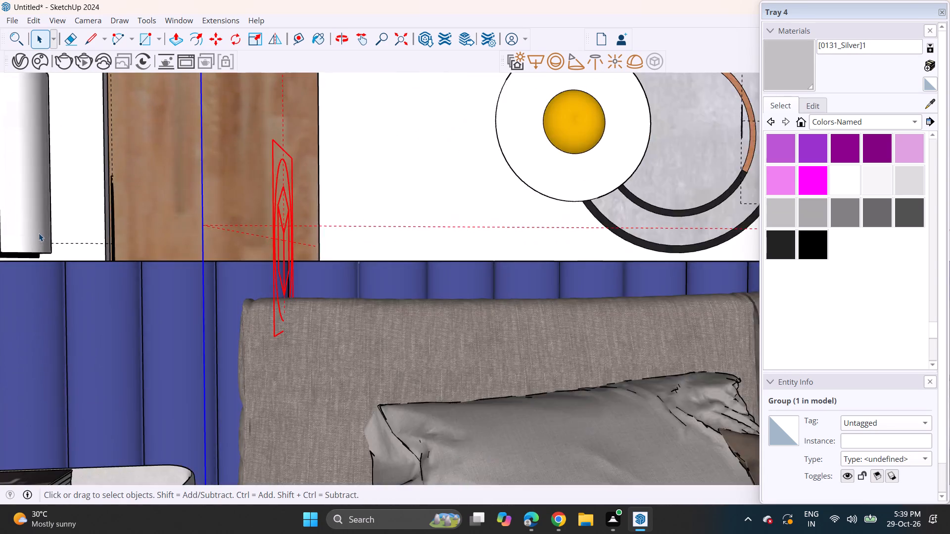
scroll(39, 233, up, 3)
scroll(40, 235, down, 2)
scroll(40, 235, up, 1)
scroll(40, 235, down, 10)
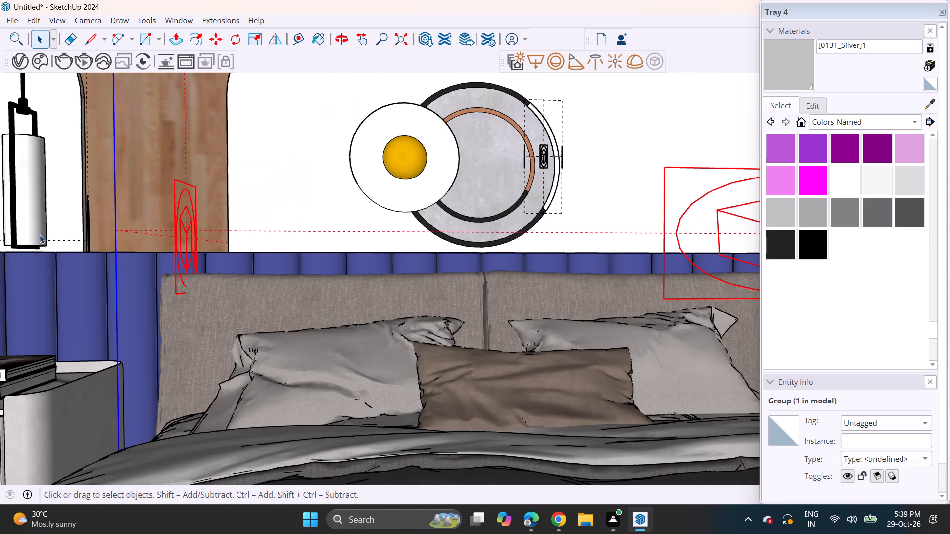
scroll(82, 230, down, 3)
scroll(82, 230, up, 1)
shift+middle_drag(85, 225, 247, 260)
scroll(259, 220, down, 4)
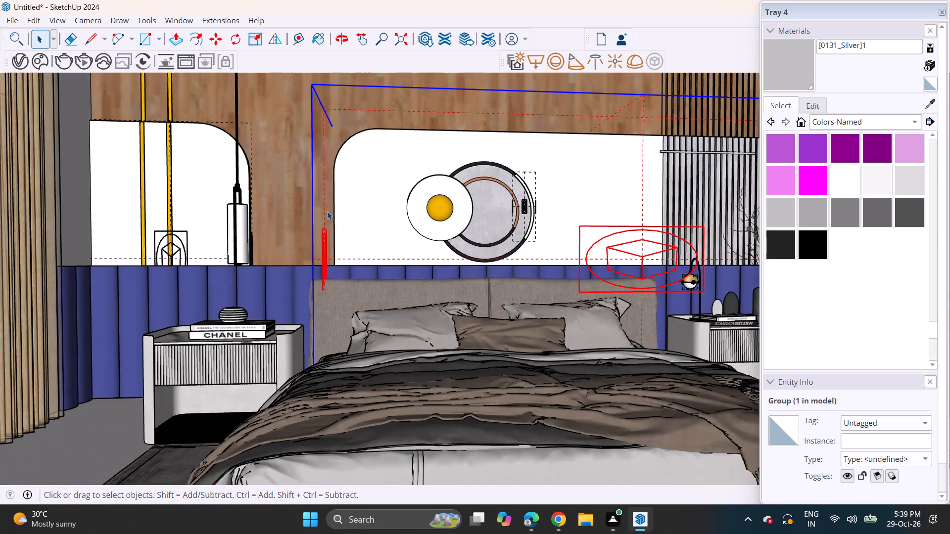
Copy the ceiling recess's top edges along the bed wall, curtain-side corner arc and curtain side down to the vertical face's midpoint.
middle_drag(301, 209, 269, 208)
scroll(280, 183, down, 6)
middle_drag(292, 112, 332, 255)
scroll(292, 241, up, 4)
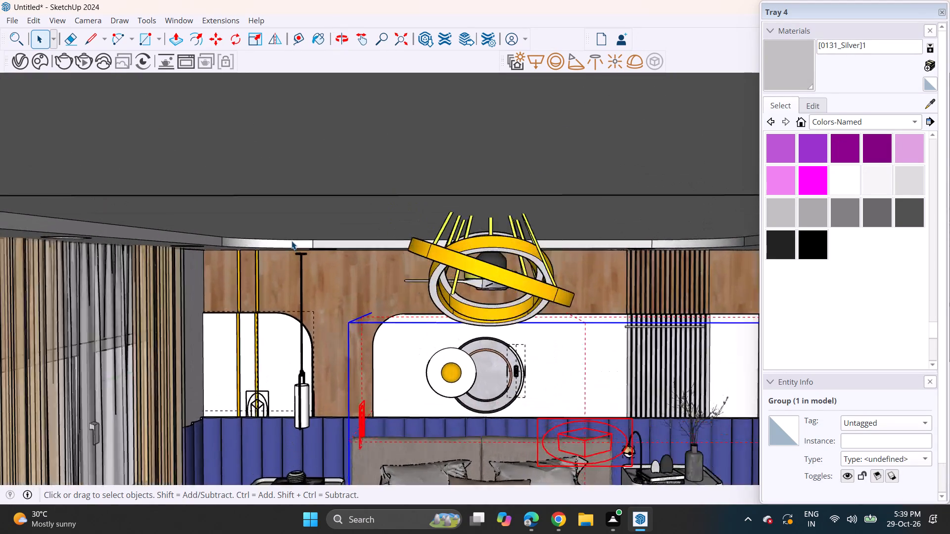
scroll(291, 240, up, 6)
click(295, 247)
scroll(222, 250, up, 5)
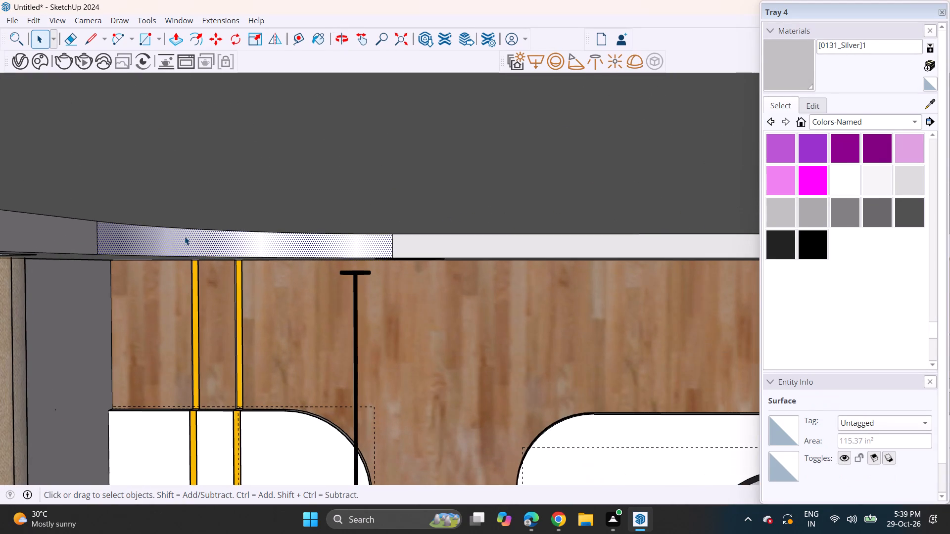
click(187, 227)
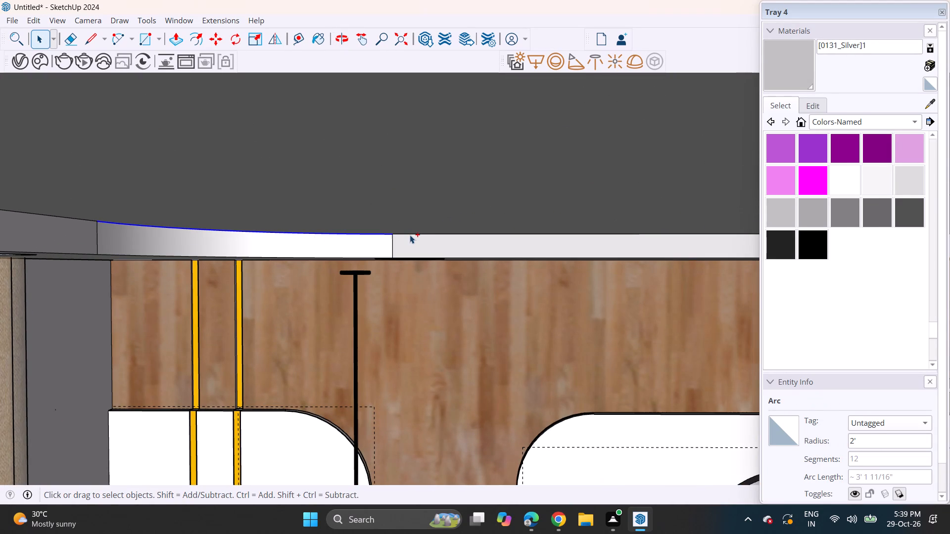
ctrl+click(410, 235)
ctrl+click(79, 221)
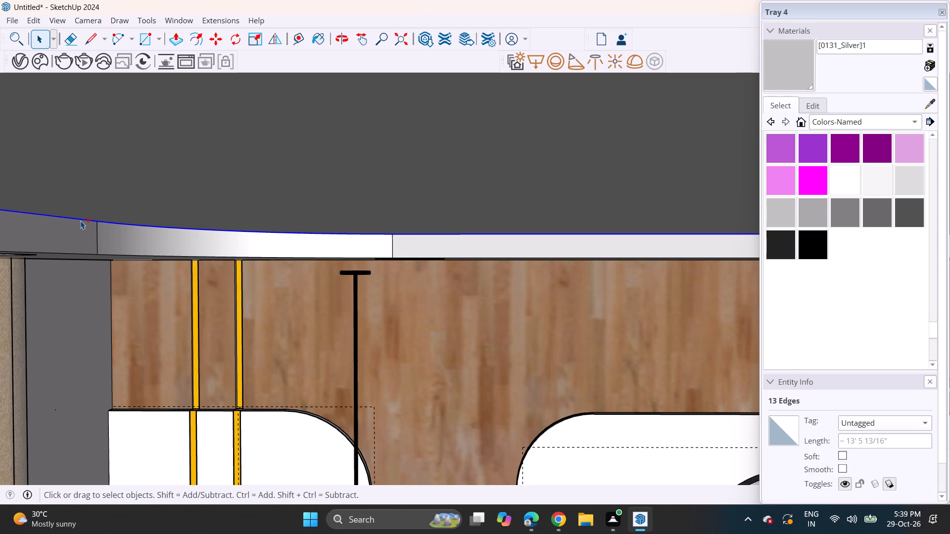
click(221, 34)
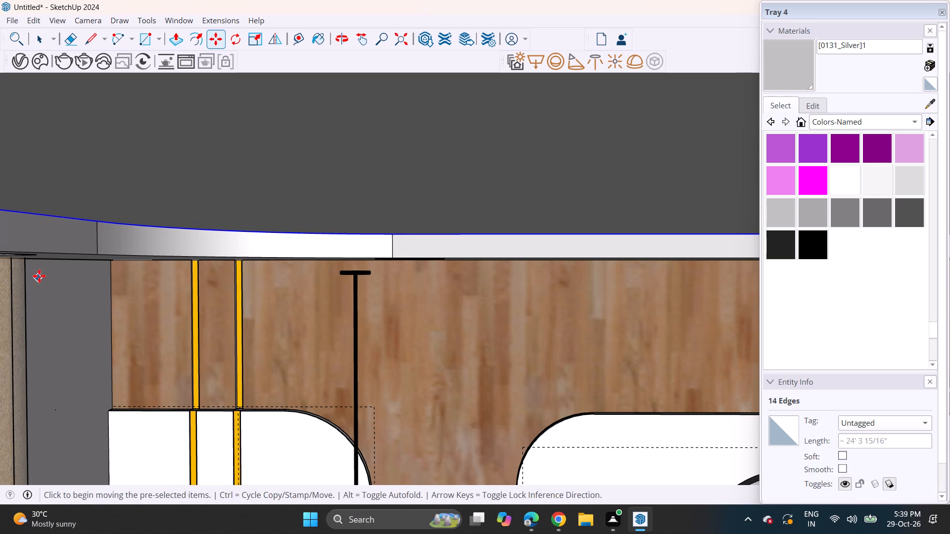
click(100, 222)
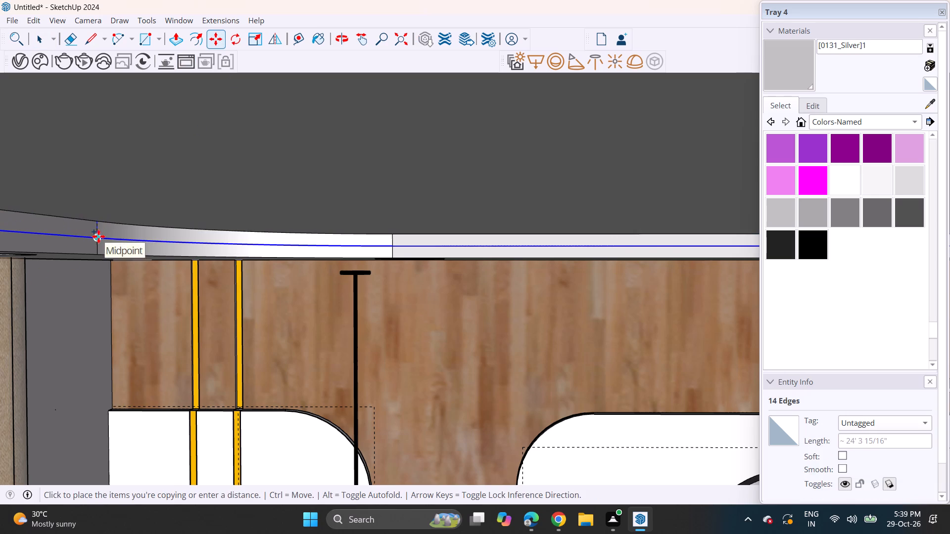
click(98, 236)
Copy the top corner arc near the slats and the adjoining air-conditioner-side edge down to the ceiling recess face's midpoint.
scroll(197, 234, down, 4)
shift+middle_drag(252, 254, 0, 180)
middle_drag(657, 195, 705, 191)
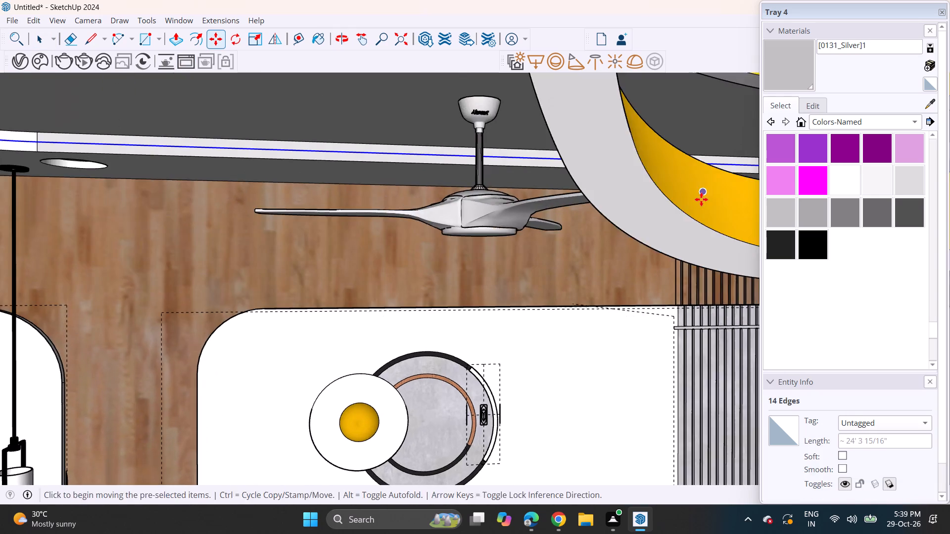
shift+middle_drag(686, 198, 9, 188)
shift+middle_drag(711, 275, 316, 267)
middle_drag(304, 241, 472, 273)
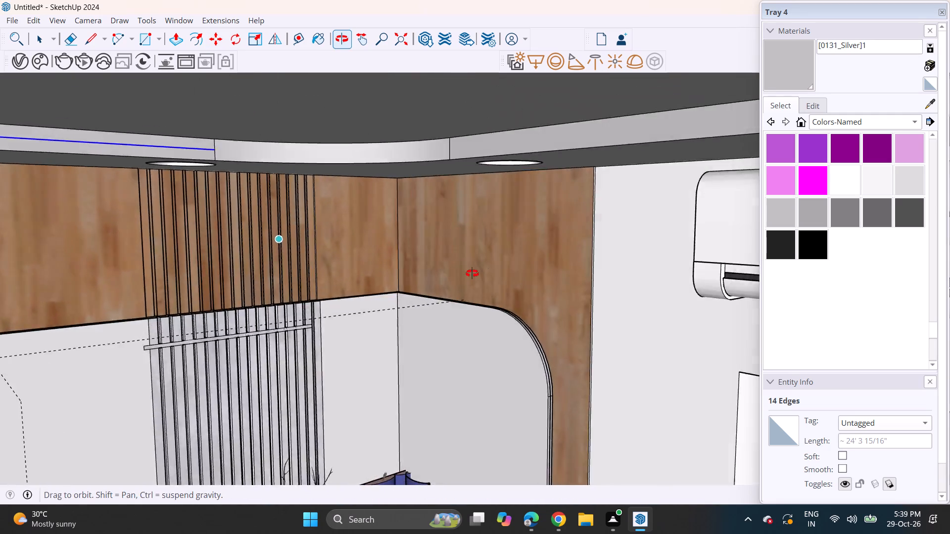
middle_drag(472, 273, 520, 276)
key(space)
click(503, 152)
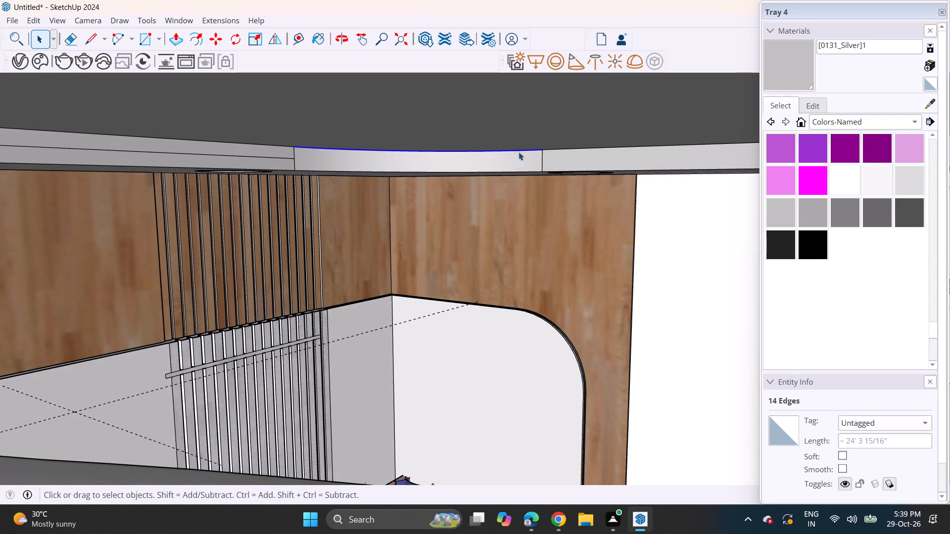
click(552, 149)
ctrl+click(527, 153)
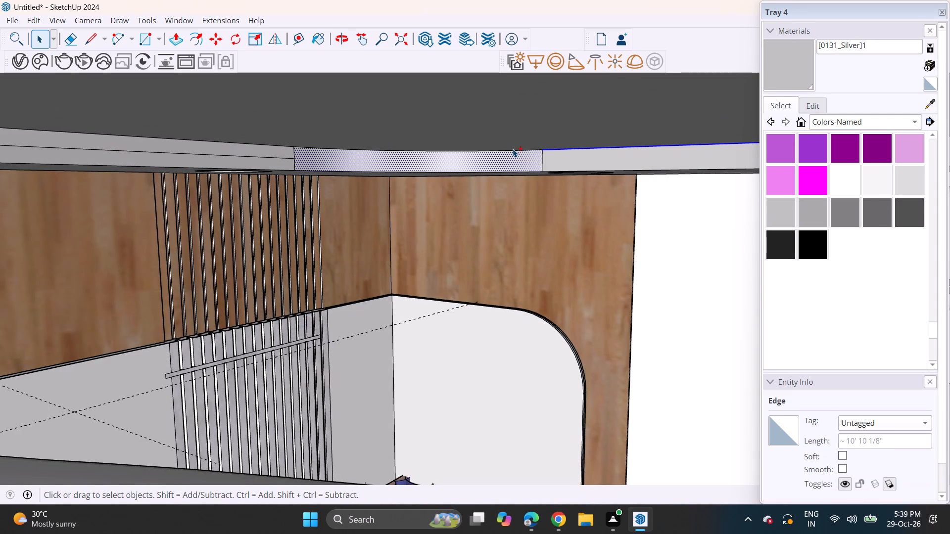
ctrl+click(513, 149)
ctrl+click(513, 153)
ctrl+shift+click(514, 145)
ctrl+shift+click(515, 158)
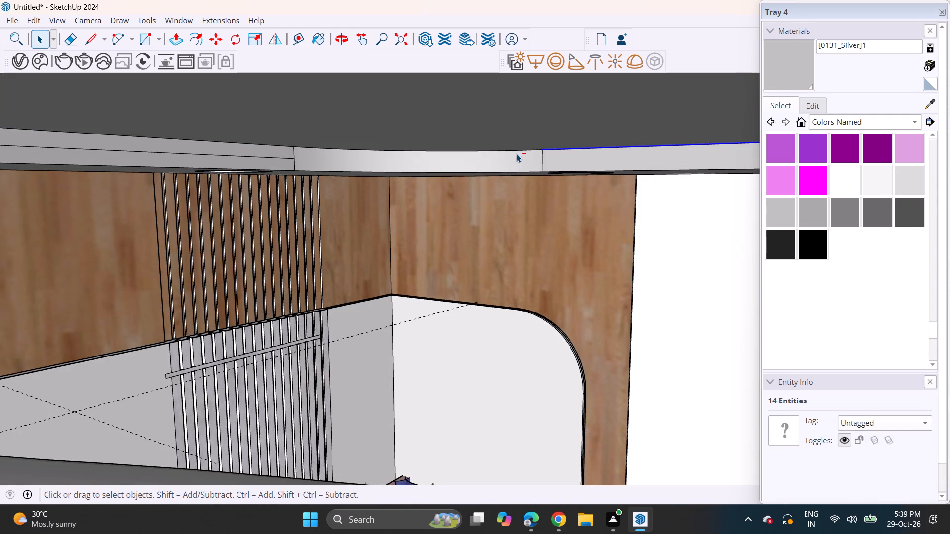
ctrl+click(517, 149)
ctrl+click(517, 150)
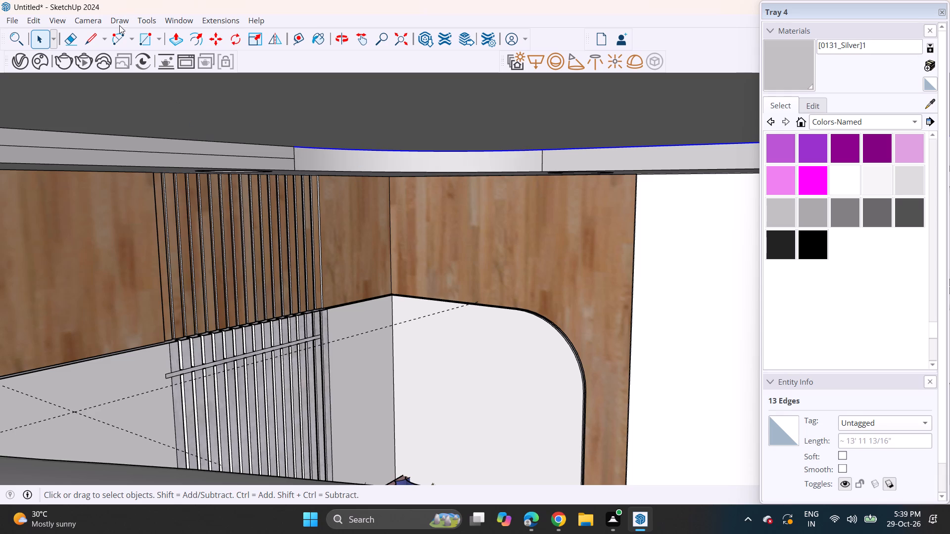
click(216, 30)
scroll(288, 155, up, 1)
scroll(288, 154, down, 1)
scroll(291, 152, up, 2)
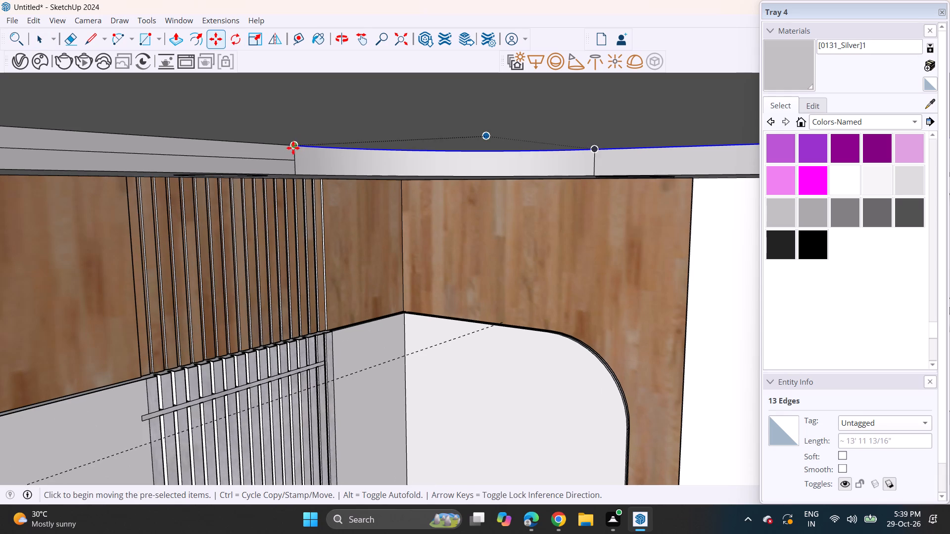
click(291, 148)
click(295, 158)
Copy the next corner's top arc and the straight top edge opposite the bed wall down to the ceiling recess face's midpoint.
scroll(315, 204, down, 4)
shift+middle_drag(346, 218, 285, 199)
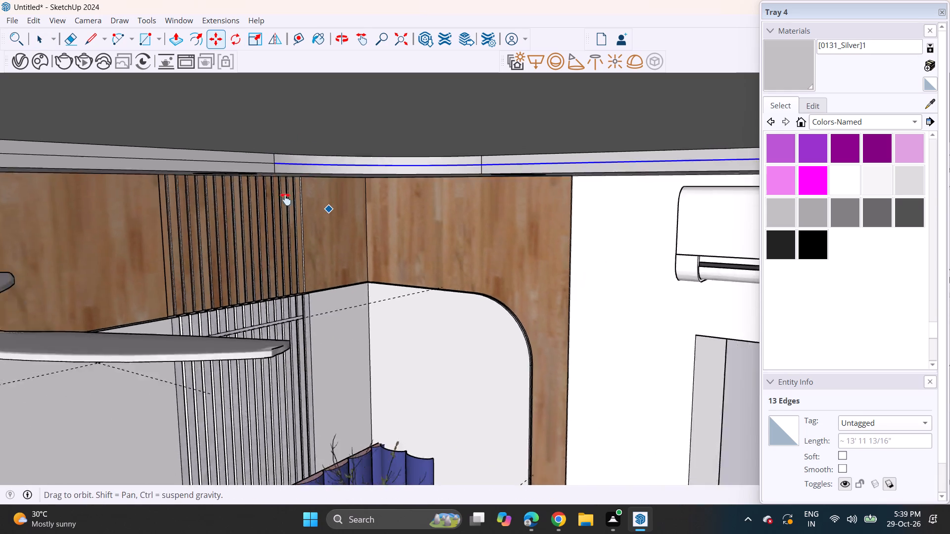
shift+middle_drag(285, 199, 0, 160)
middle_drag(353, 187, 587, 187)
middle_drag(627, 196, 0, 208)
middle_drag(141, 204, 269, 189)
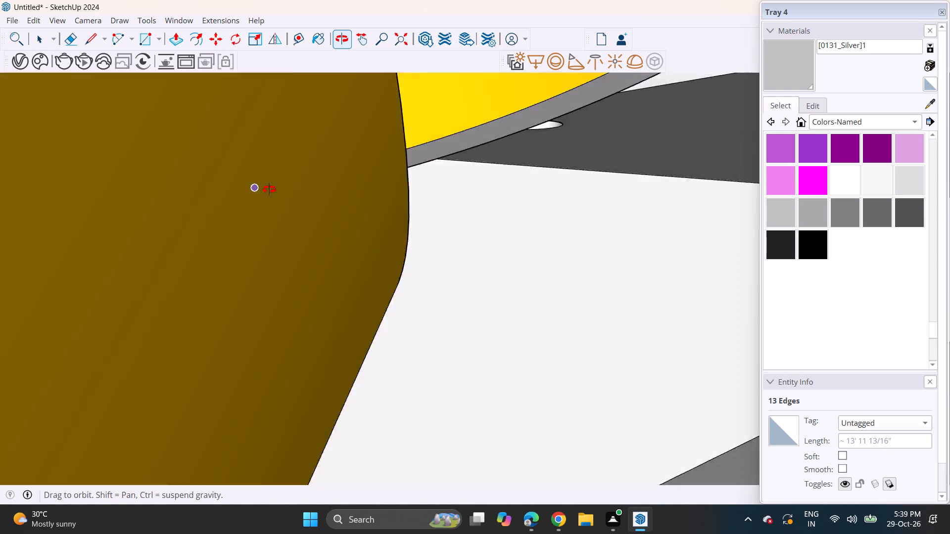
middle_drag(269, 189, 502, 171)
key(space)
shift+middle_drag(210, 110, 418, 152)
click(142, 120)
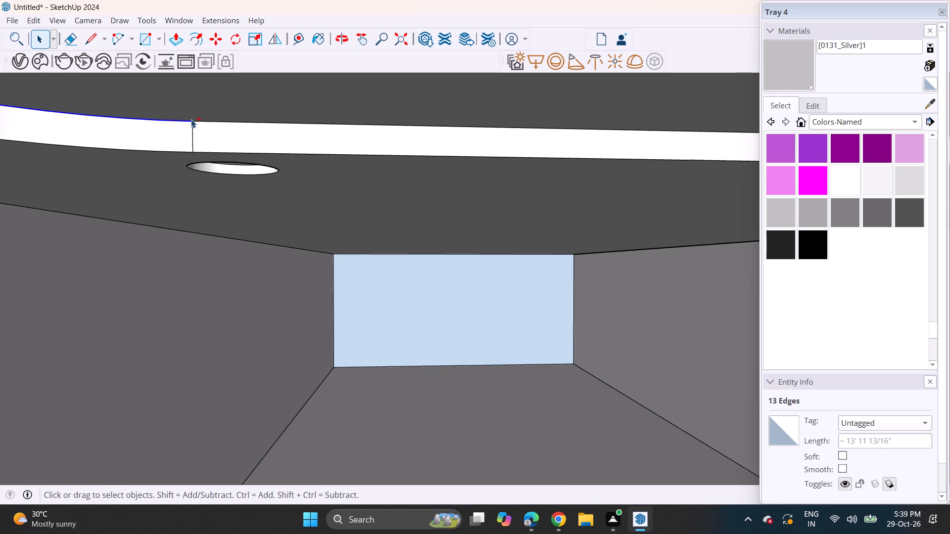
ctrl+click(205, 120)
ctrl+click(207, 122)
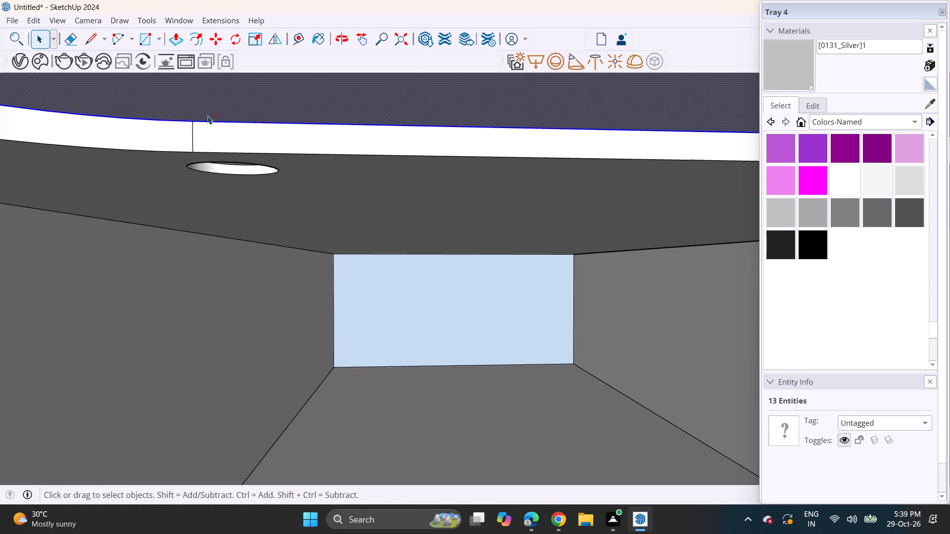
ctrl+shift+click(210, 102)
click(209, 38)
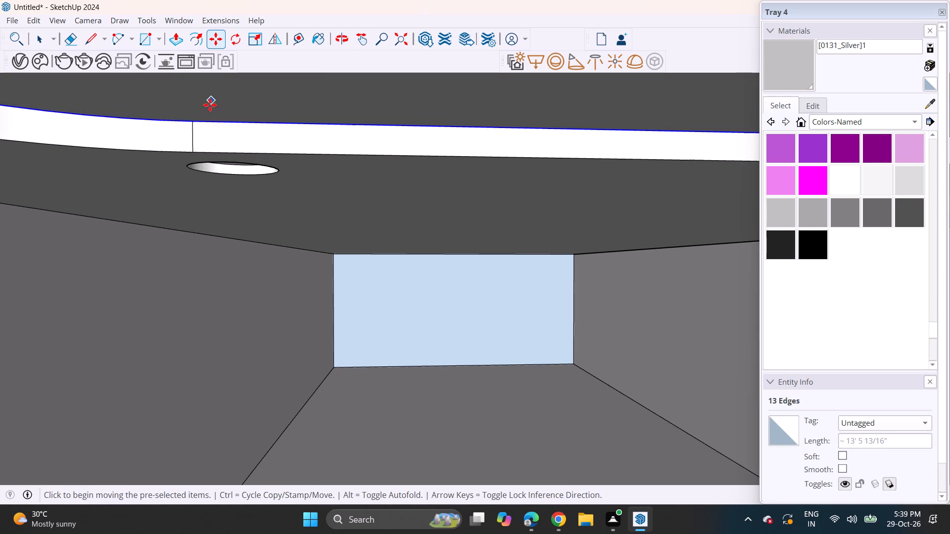
click(195, 118)
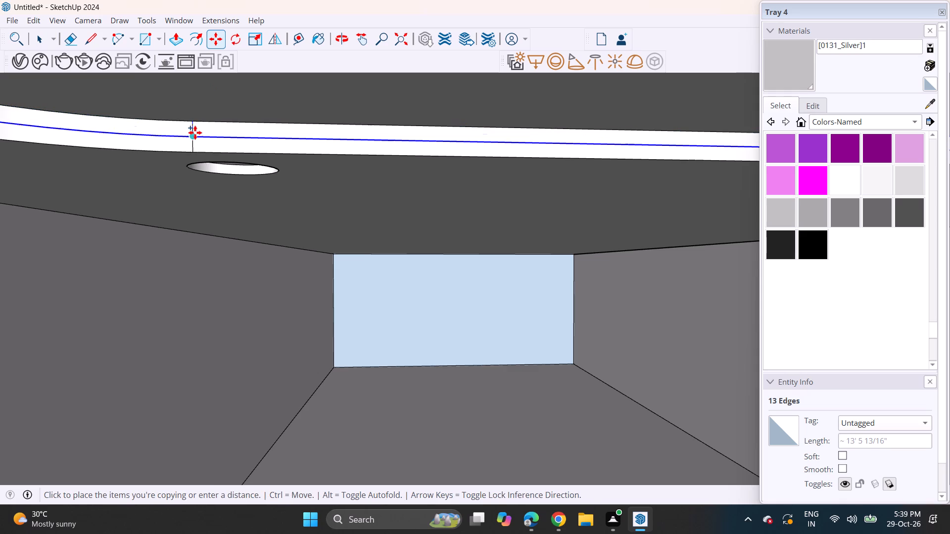
click(194, 133)
Copy the last corner's top arc down to the midpoint to complete the dividing line around the ceiling recess.
shift+middle_drag(394, 127, 15, 130)
middle_drag(204, 137, 308, 115)
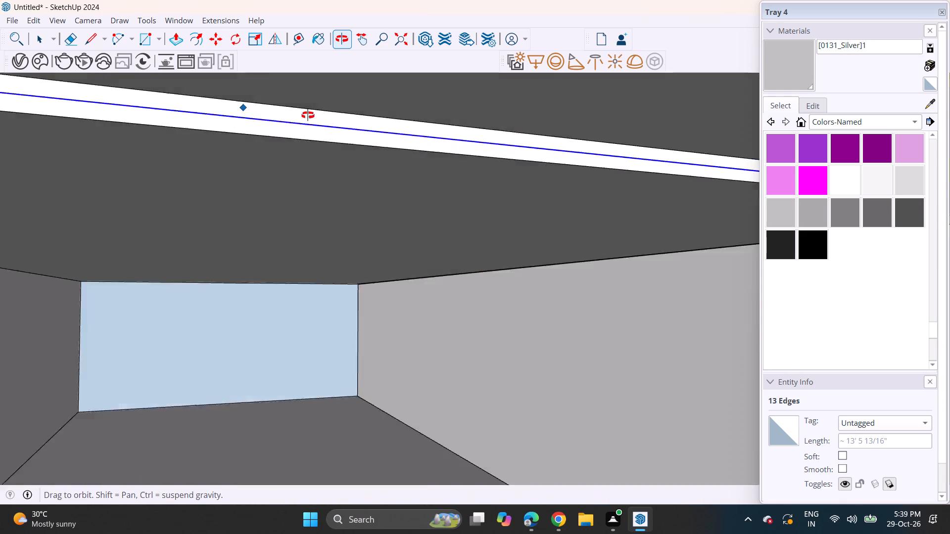
middle_drag(308, 115, 364, 105)
shift+middle_drag(523, 137, 85, 132)
middle_drag(584, 207, 405, 207)
scroll(415, 208, up, 3)
key(space)
scroll(414, 208, down, 1)
click(412, 204)
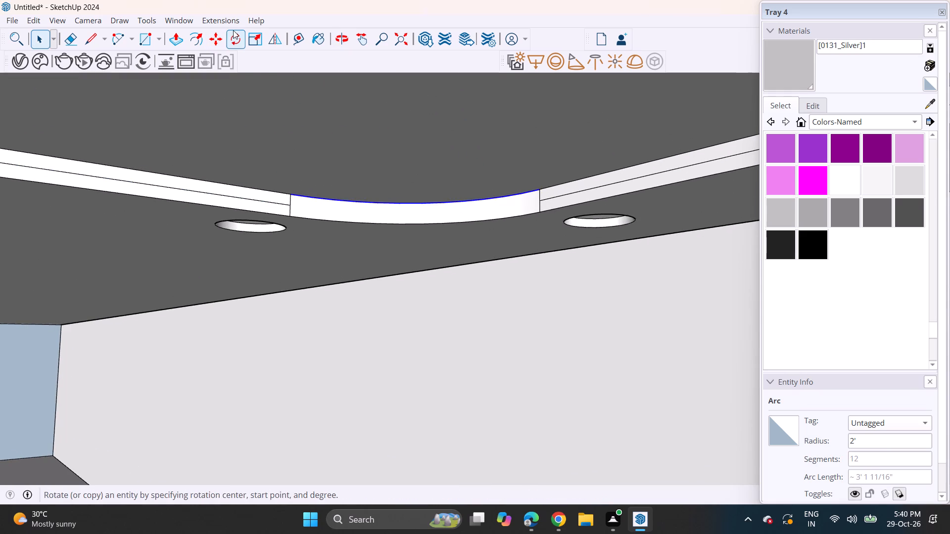
click(218, 40)
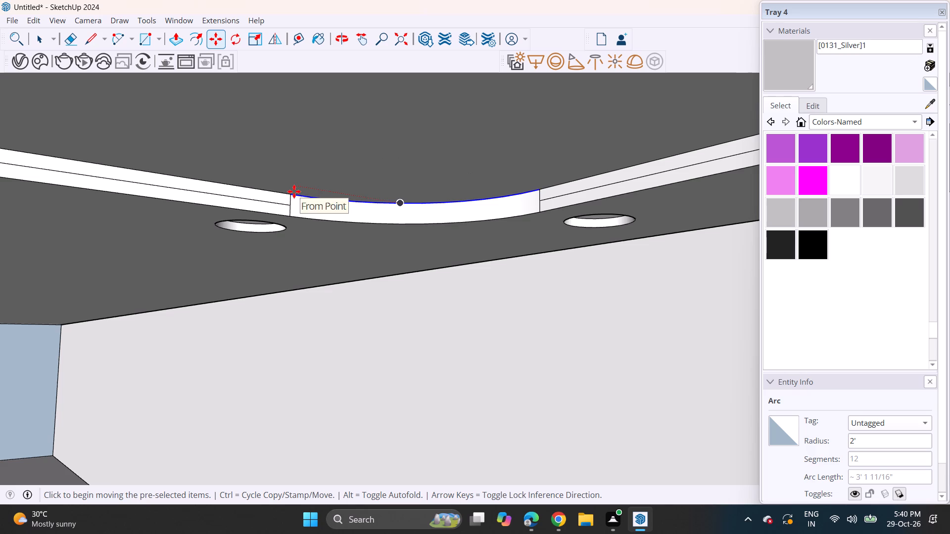
click(289, 191)
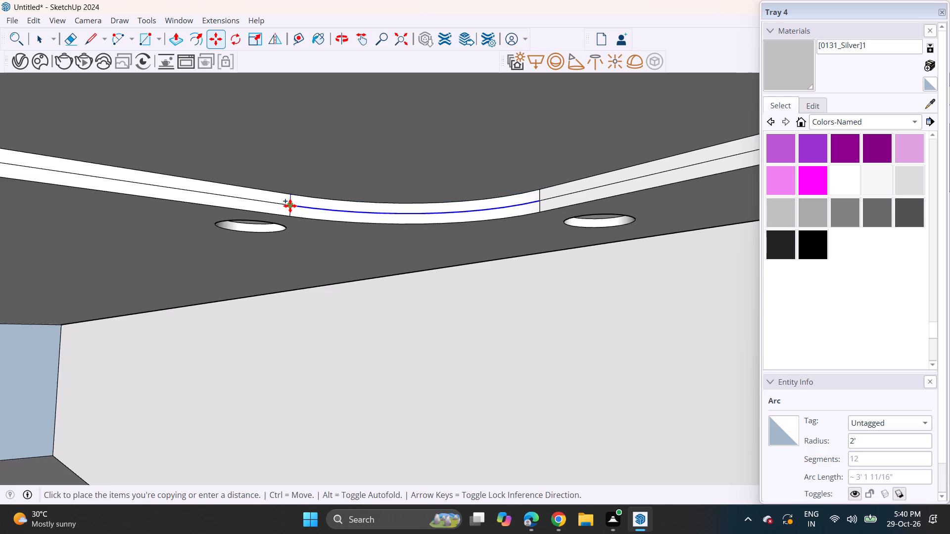
click(290, 206)
Group the upper half-band faces all around the ceiling recess and convert the group to a V-Ray mesh light.
key(space)
click(256, 197)
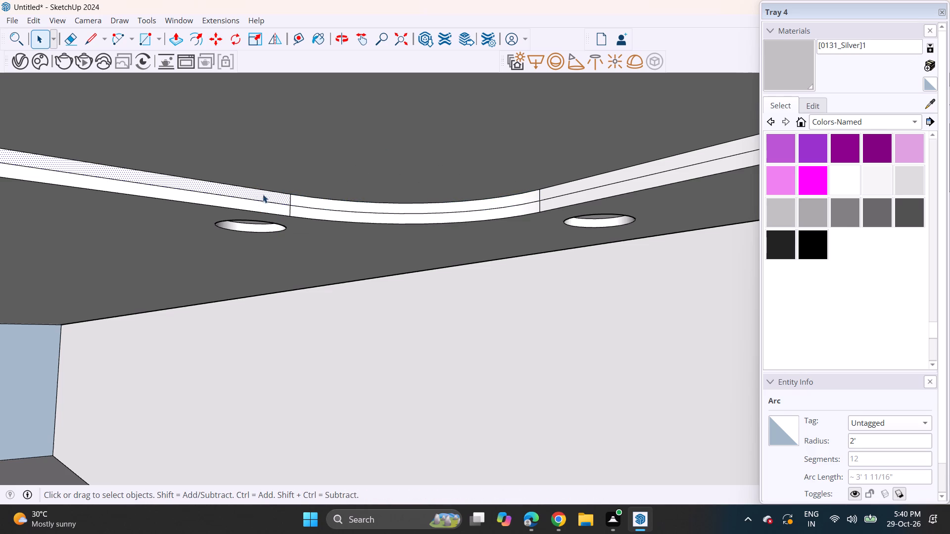
ctrl+click(310, 200)
ctrl+click(561, 189)
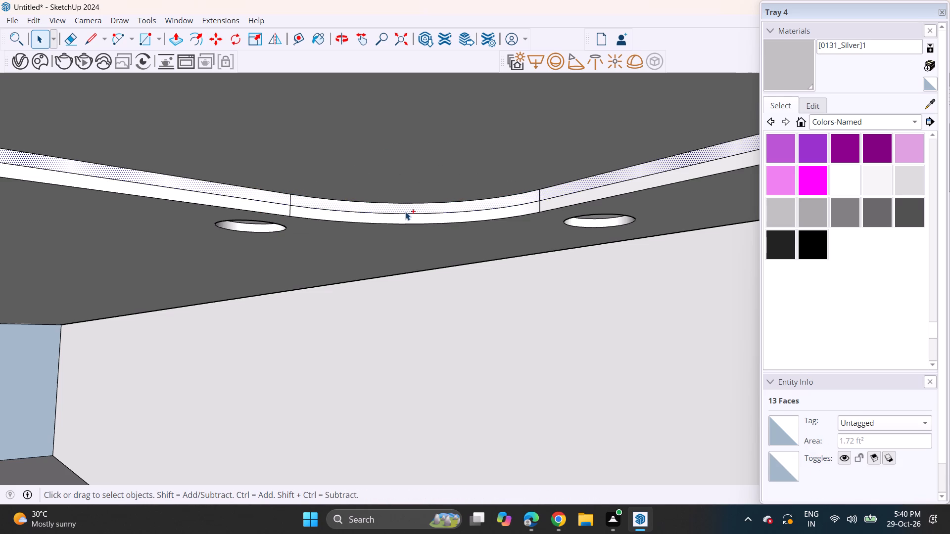
ctrl+middle_drag(405, 211, 889, 186)
ctrl+middle_drag(562, 235, 717, 253)
ctrl+shift+middle_drag(570, 255, 120, 252)
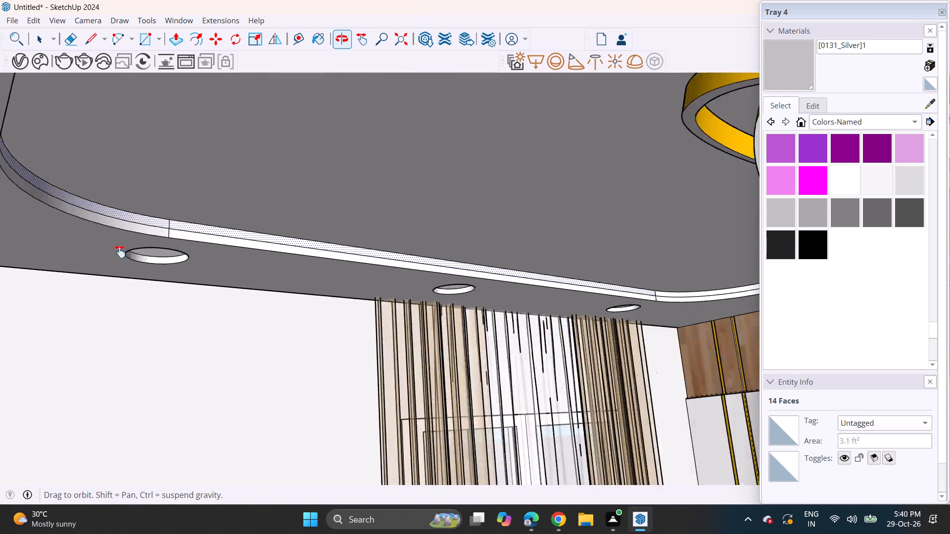
ctrl+shift+middle_drag(120, 252, 78, 252)
ctrl+middle_drag(123, 259, 361, 234)
ctrl+scroll(513, 300, up, 4)
ctrl+shift+middle_drag(609, 292, 242, 244)
ctrl+scroll(253, 247, up, 1)
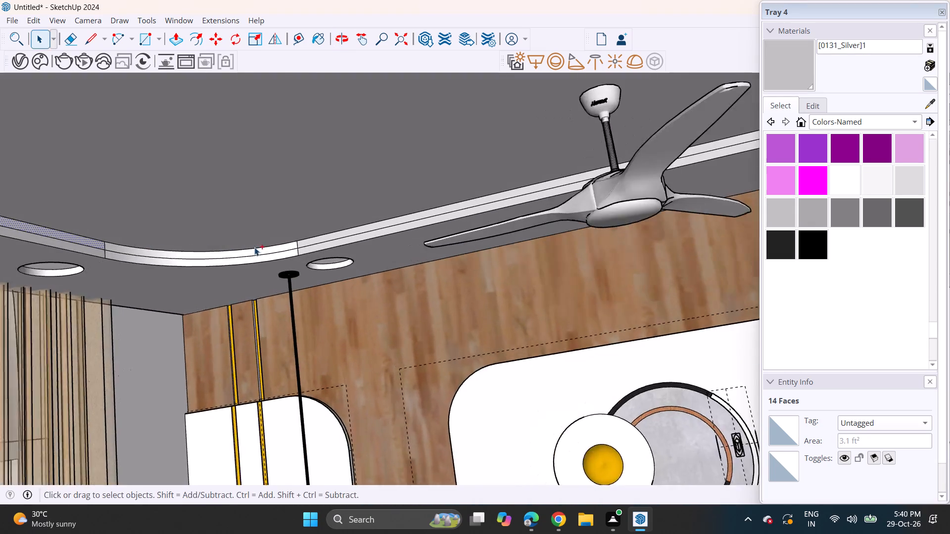
ctrl+scroll(254, 247, up, 3)
ctrl+click(267, 249)
ctrl+click(334, 239)
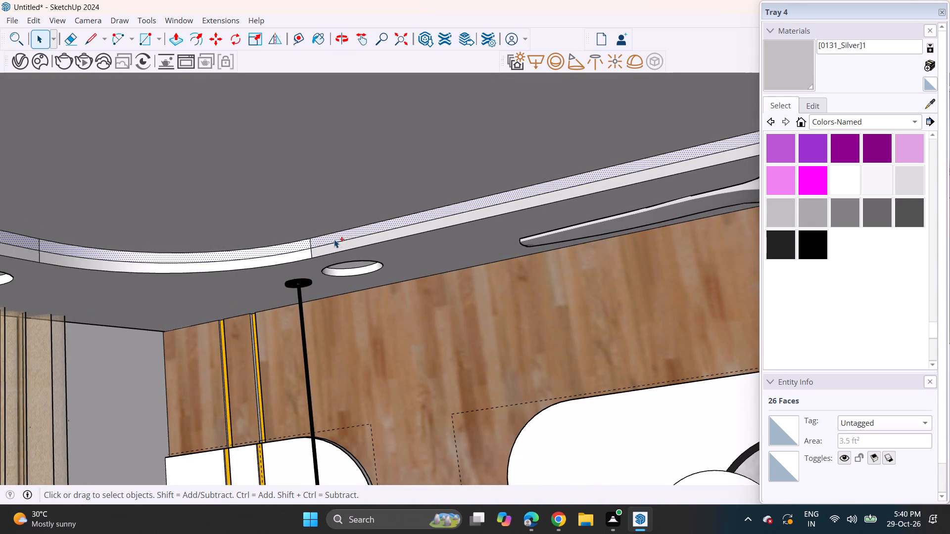
ctrl+middle_drag(404, 235, 94, 221)
ctrl+scroll(95, 212, down, 3)
ctrl+scroll(104, 215, up, 1)
ctrl+scroll(109, 219, down, 1)
ctrl+middle_drag(123, 245, 297, 227)
ctrl+shift+middle_drag(433, 247, 134, 246)
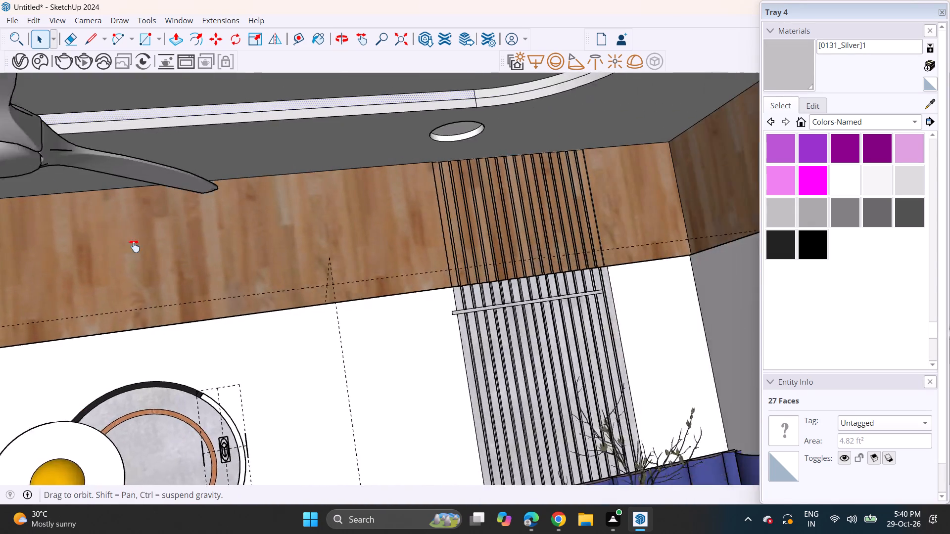
ctrl+shift+middle_drag(134, 246, 30, 265)
ctrl+middle_drag(317, 203, 493, 193)
ctrl+middle_drag(491, 173, 308, 329)
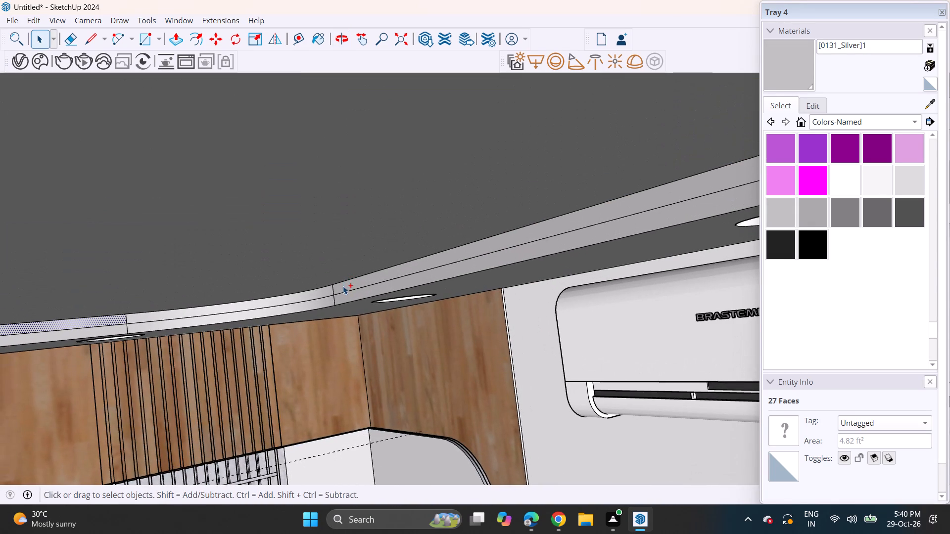
ctrl+click(343, 287)
ctrl+click(314, 293)
ctrl+middle_drag(326, 302, 240, 267)
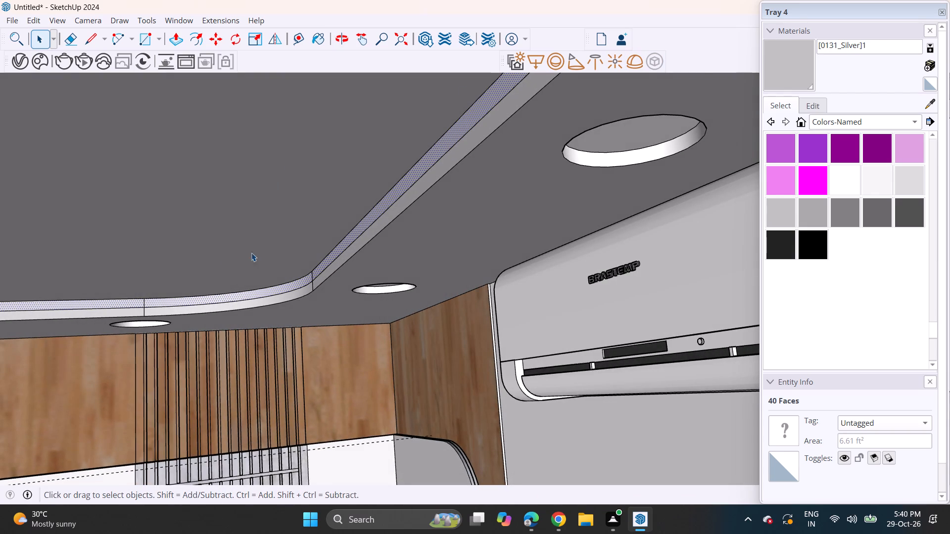
right_click(263, 291)
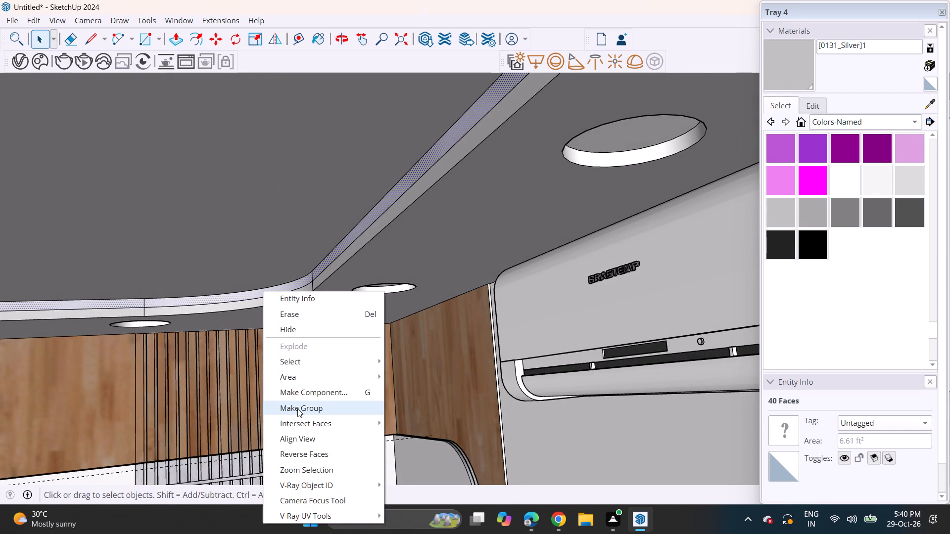
click(297, 409)
click(647, 62)
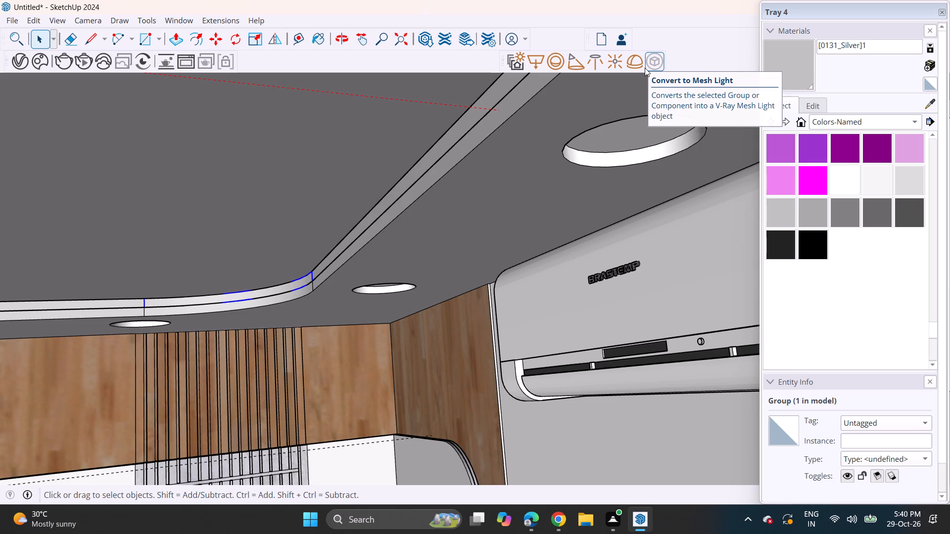
Select the inner circular faces of the two bed-wall ceiling downlights and the corner downlight near the air conditioner.
scroll(670, 12, down, 4)
scroll(670, 12, up, 1)
scroll(670, 12, down, 1)
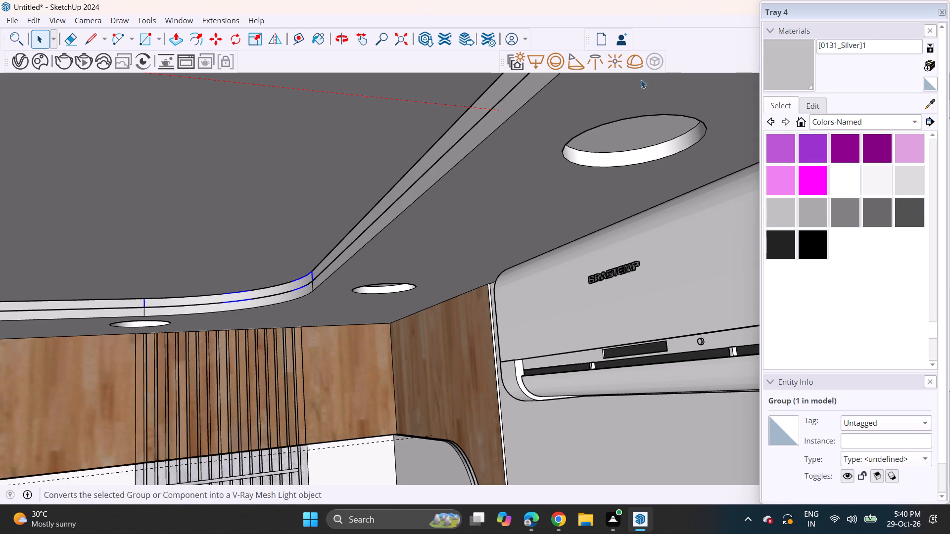
scroll(483, 201, down, 3)
middle_drag(428, 254, 536, 147)
middle_drag(508, 184, 427, 176)
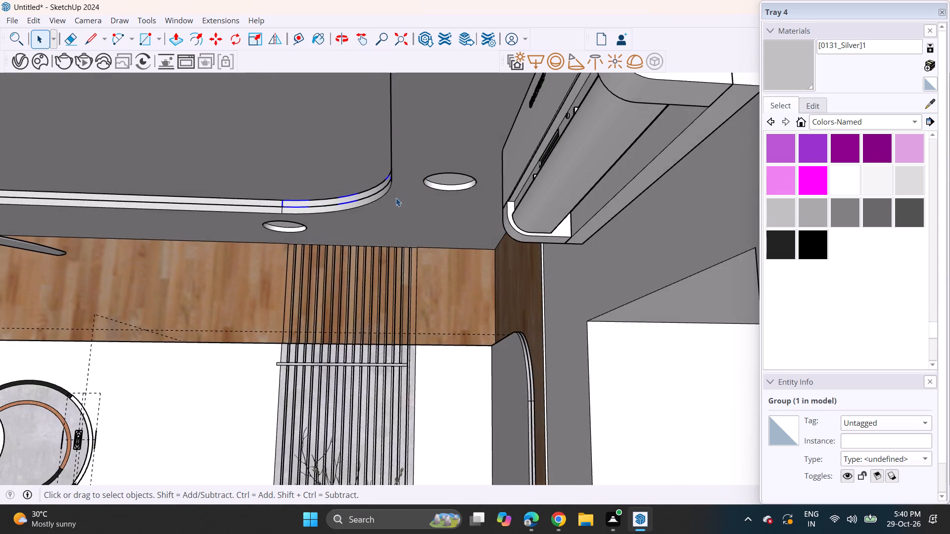
scroll(395, 199, down, 1)
scroll(394, 203, up, 1)
scroll(393, 207, down, 1)
shift+middle_drag(331, 238, 593, 209)
scroll(581, 187, down, 5)
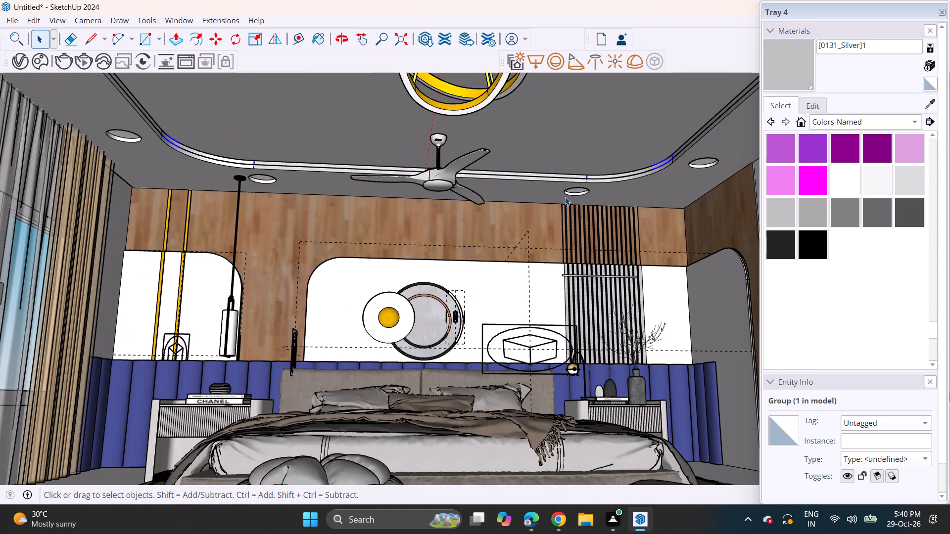
middle_drag(554, 200, 543, 177)
scroll(559, 188, up, 1)
middle_drag(557, 188, 554, 245)
shift+middle_drag(557, 208, 511, 361)
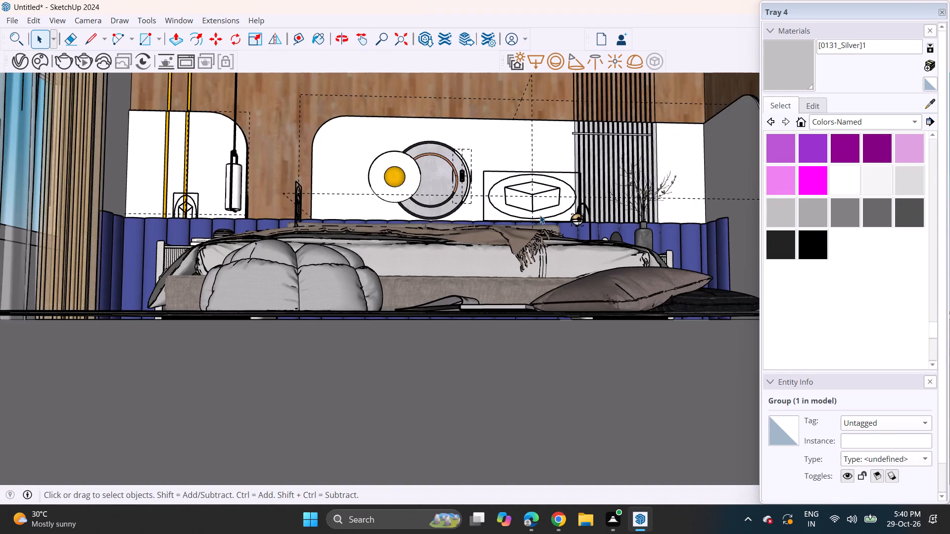
shift+middle_drag(540, 215, 527, 378)
scroll(583, 237, up, 1)
scroll(583, 237, down, 1)
scroll(583, 237, up, 3)
middle_drag(578, 246, 593, 165)
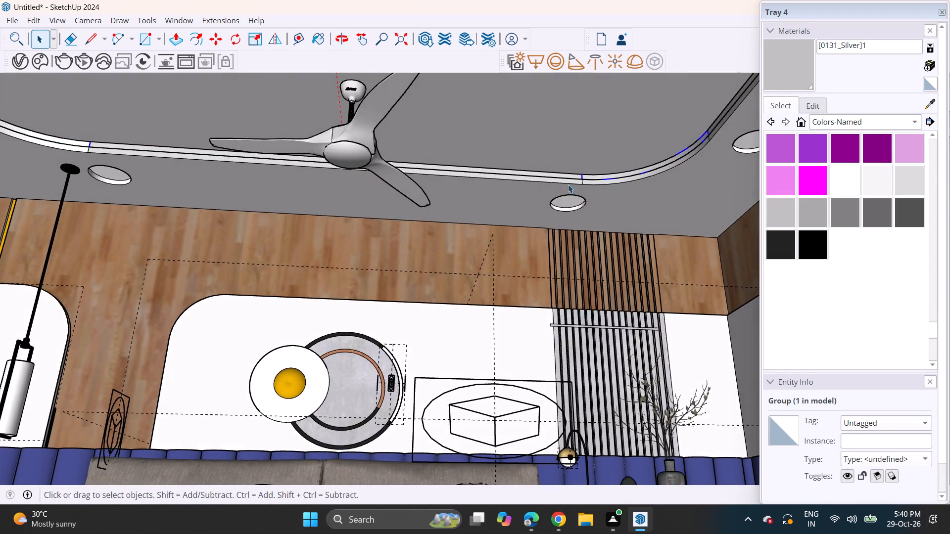
scroll(569, 199, up, 3)
click(570, 201)
ctrl+scroll(465, 208, down, 5)
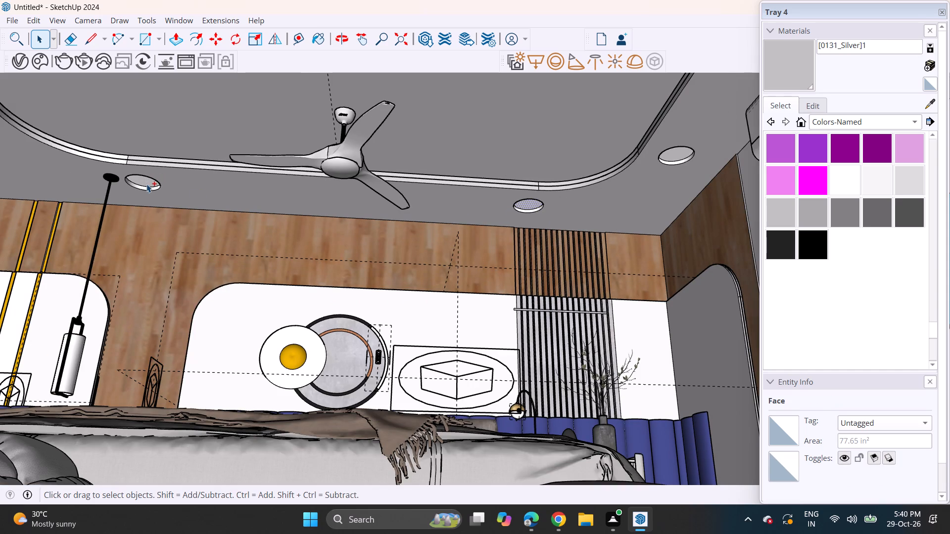
ctrl+click(146, 184)
ctrl+scroll(831, 209, up, 3)
ctrl+click(677, 154)
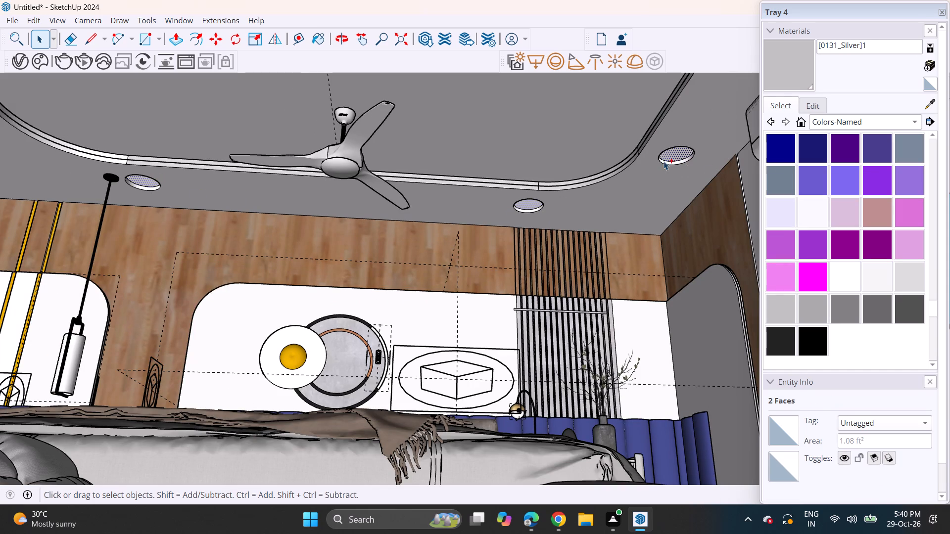
Add the inner face of the next ceiling downlight along the air-conditioner side to the selection.
ctrl+scroll(664, 161, down, 5)
ctrl+shift+middle_drag(633, 167, 645, 324)
ctrl+middle_drag(587, 238, 587, 319)
ctrl+scroll(575, 264, down, 1)
ctrl+scroll(575, 264, up, 1)
ctrl+scroll(575, 264, down, 5)
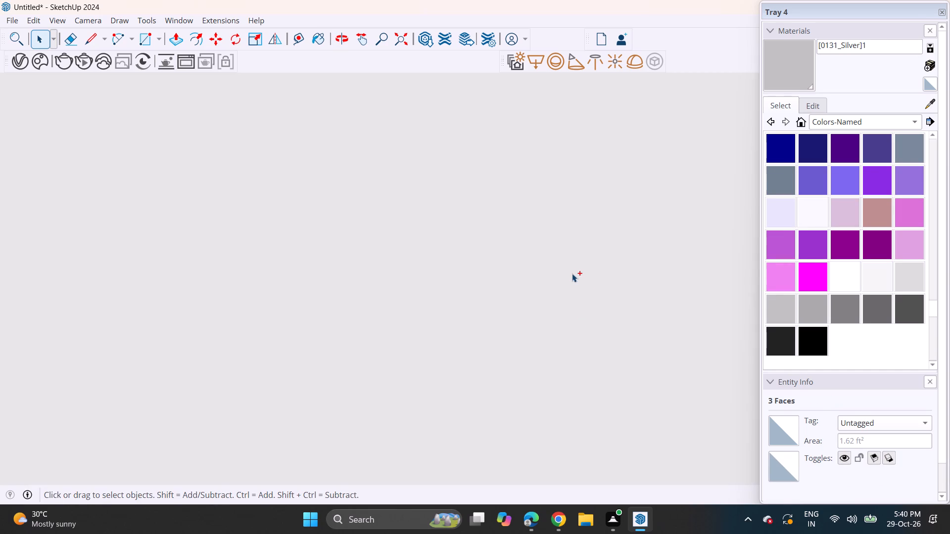
ctrl+scroll(572, 273, down, 9)
ctrl+scroll(570, 272, up, 1)
ctrl+scroll(570, 272, down, 2)
ctrl+scroll(570, 272, up, 20)
ctrl+scroll(570, 272, up, 18)
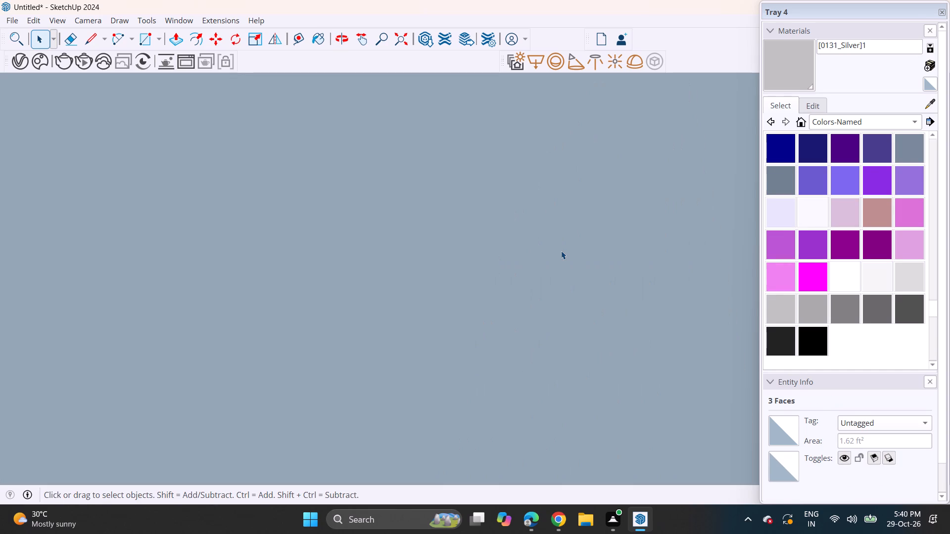
scroll(561, 251, up, 11)
scroll(561, 251, up, 16)
scroll(561, 251, up, 11)
scroll(561, 251, down, 2)
scroll(561, 251, up, 14)
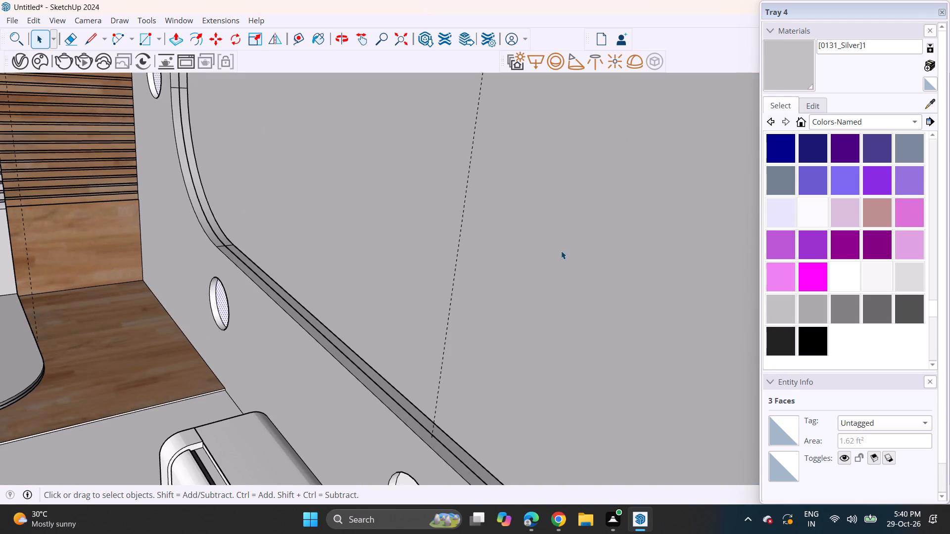
middle_drag(484, 185, 495, 238)
shift+middle_drag(498, 334, 532, 53)
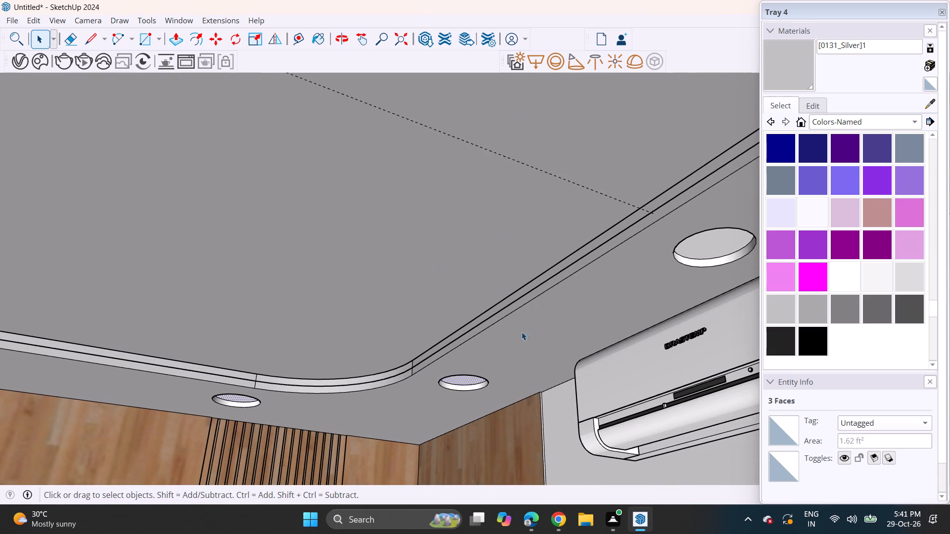
ctrl+click(717, 245)
Add the inner faces of the three curtain-side downlights and the first one opposite the bed wall to the selection.
ctrl+scroll(687, 256, down, 5)
ctrl+scroll(611, 274, down, 1)
ctrl+scroll(611, 274, up, 1)
ctrl+scroll(611, 274, down, 2)
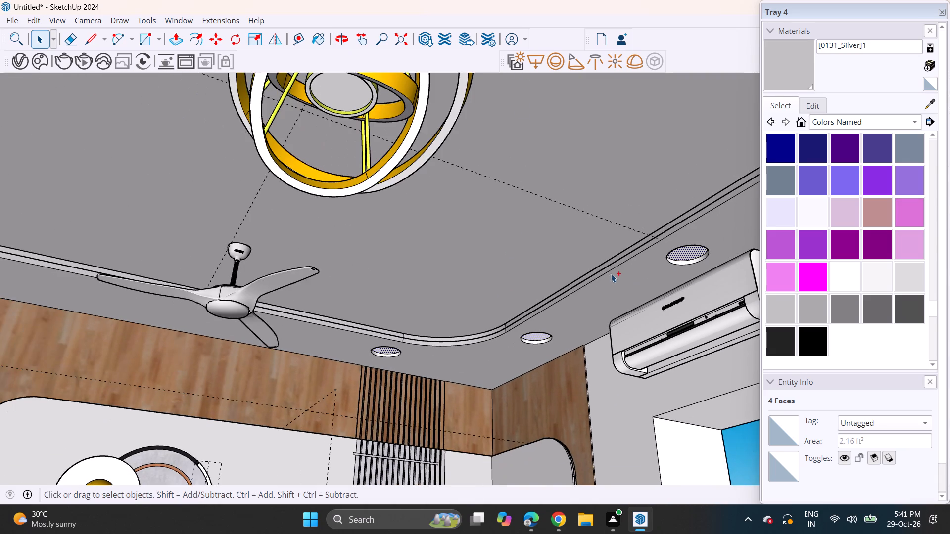
ctrl+middle_drag(632, 258, 577, 242)
ctrl+shift+middle_drag(518, 229, 852, 381)
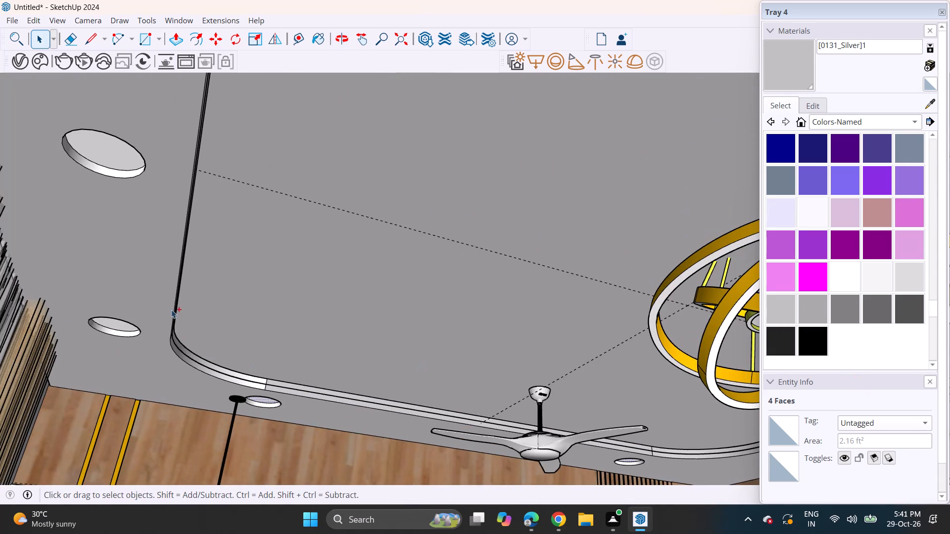
ctrl+click(108, 148)
ctrl+click(125, 323)
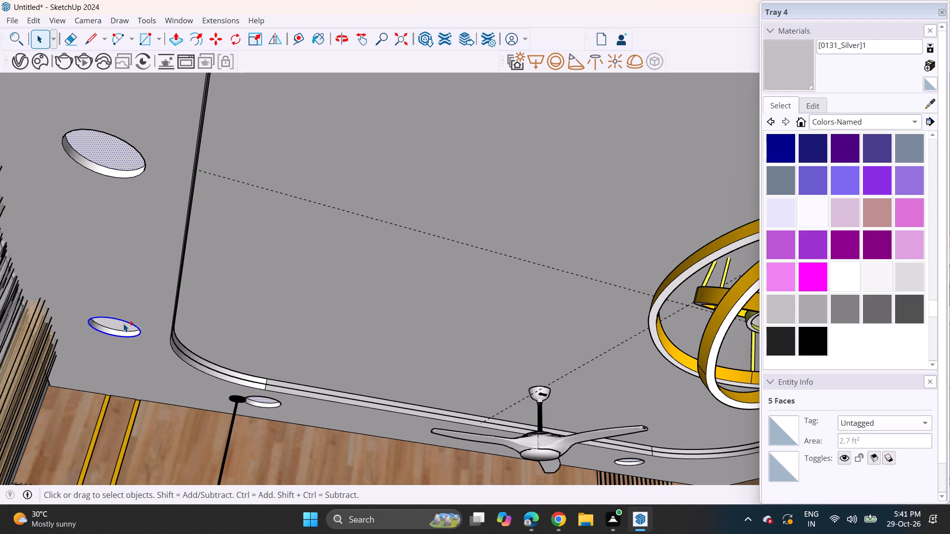
ctrl+shift+click(124, 321)
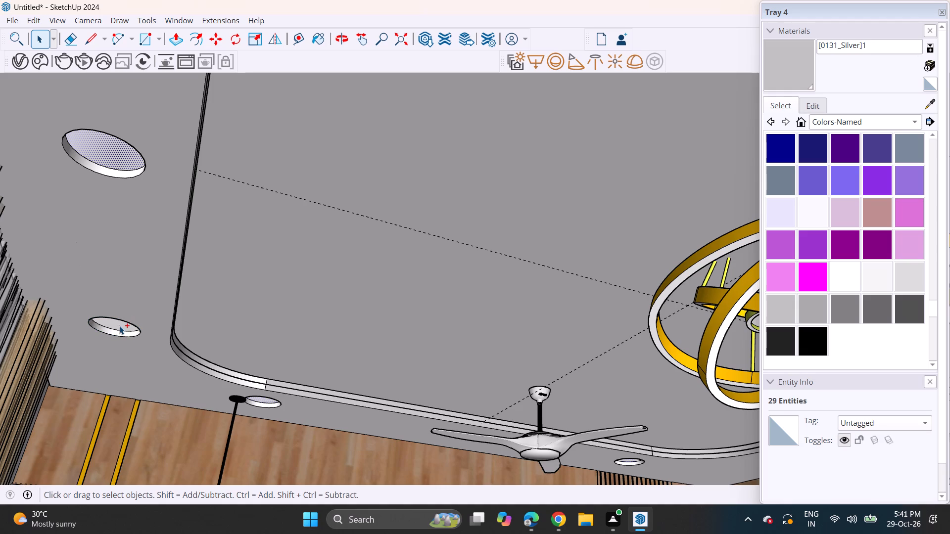
ctrl+click(119, 326)
ctrl+scroll(123, 311, down, 3)
ctrl+shift+middle_drag(169, 212, 154, 322)
ctrl+scroll(150, 275, down, 1)
ctrl+scroll(150, 275, up, 1)
ctrl+scroll(150, 275, down, 3)
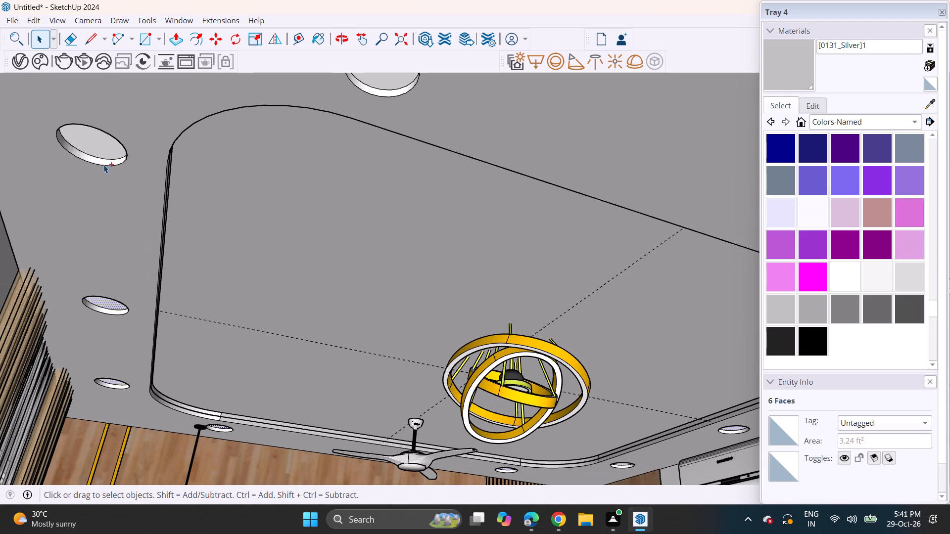
ctrl+click(94, 147)
ctrl+click(380, 84)
Add the inner faces of the last air-conditioner-side downlight and the neighbouring one opposite the bed wall to the selection.
ctrl+scroll(399, 150, down, 5)
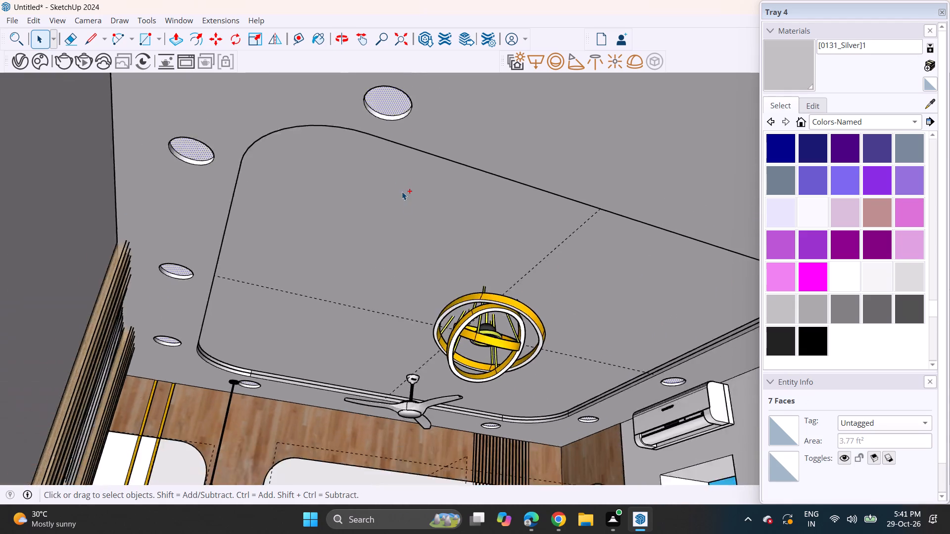
ctrl+middle_drag(457, 227, 203, 230)
ctrl+scroll(553, 253, up, 1)
ctrl+shift+middle_drag(554, 255, 125, 270)
ctrl+middle_drag(549, 281, 222, 288)
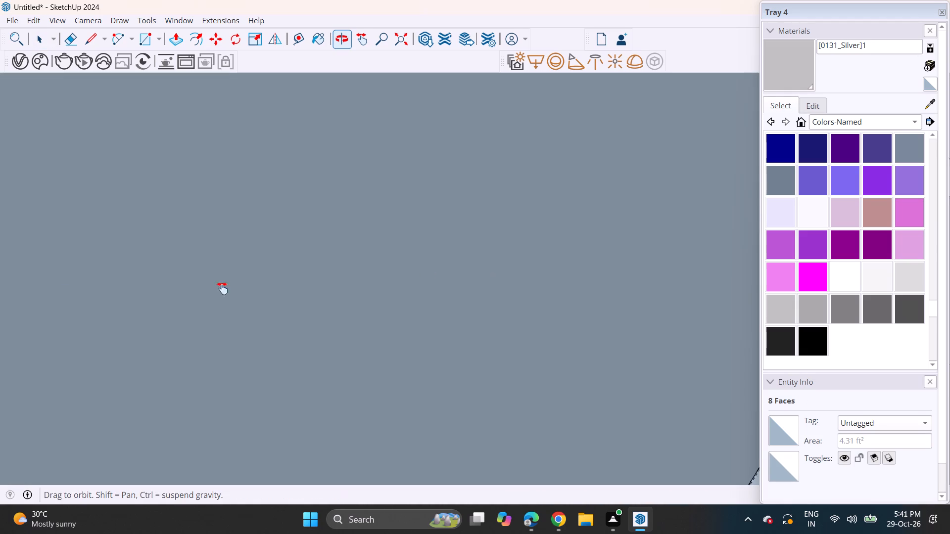
ctrl+middle_drag(222, 288, 0, 302)
ctrl+shift+middle_drag(504, 250, 0, 271)
ctrl+scroll(379, 252, down, 10)
ctrl+scroll(459, 293, up, 3)
ctrl+scroll(465, 308, down, 5)
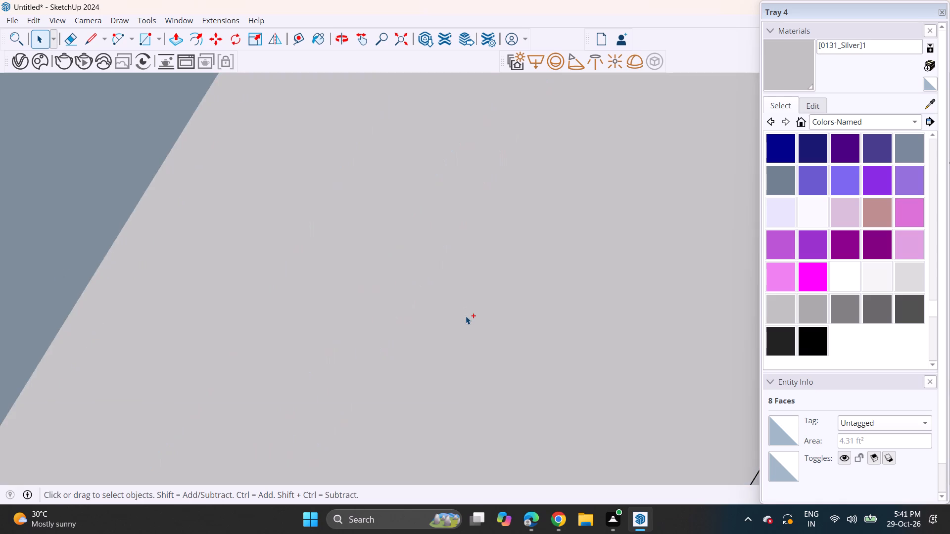
ctrl+scroll(466, 316, down, 8)
ctrl+click(407, 39)
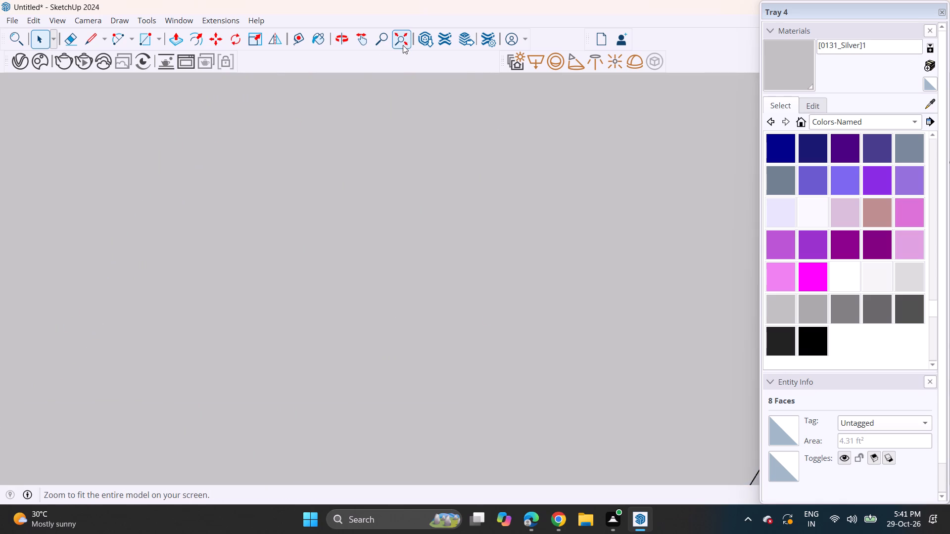
ctrl+middle_drag(450, 201, 579, 308)
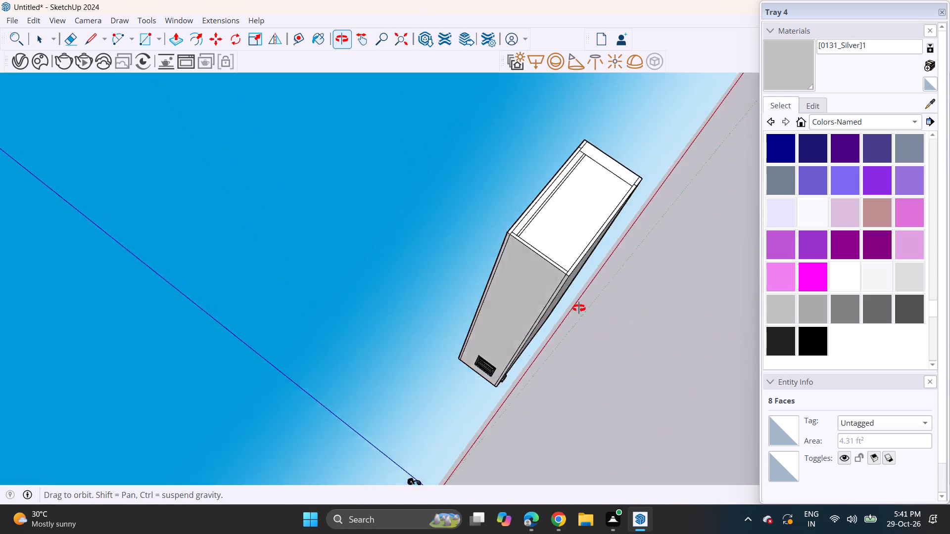
ctrl+middle_drag(579, 308, 380, 483)
ctrl+scroll(385, 475, down, 1)
ctrl+middle_drag(527, 198, 678, 243)
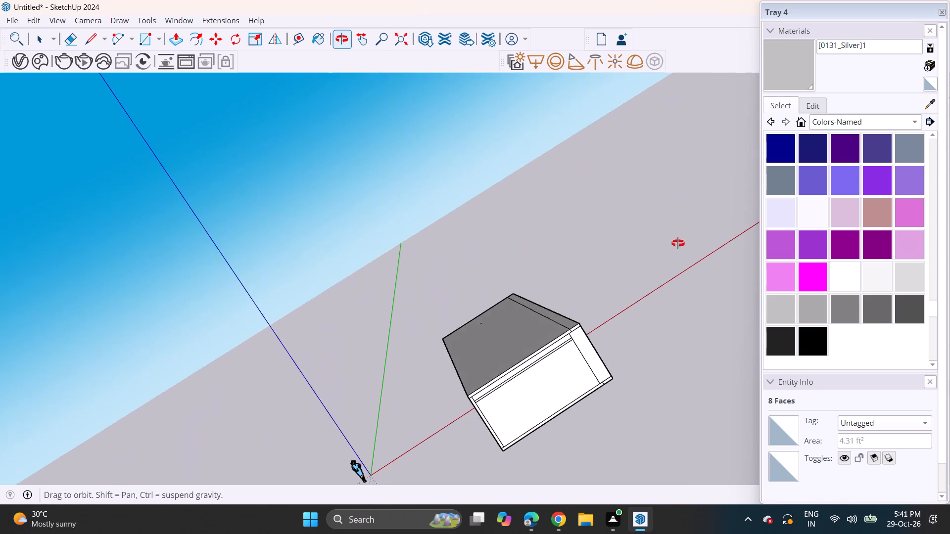
ctrl+middle_drag(678, 243, 678, 250)
ctrl+scroll(545, 430, up, 10)
ctrl+scroll(499, 377, up, 2)
ctrl+middle_drag(495, 377, 467, 321)
ctrl+scroll(480, 355, up, 4)
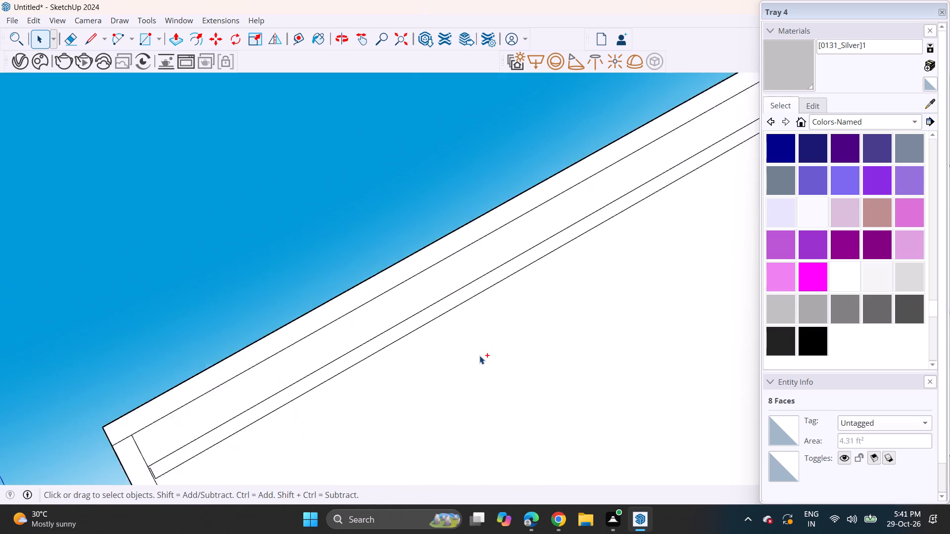
ctrl+scroll(479, 356, up, 20)
ctrl+scroll(479, 356, up, 3)
ctrl+scroll(479, 356, down, 1)
ctrl+scroll(479, 356, up, 14)
ctrl+scroll(479, 356, down, 1)
ctrl+scroll(479, 356, up, 7)
ctrl+scroll(479, 356, down, 2)
ctrl+scroll(479, 356, up, 10)
ctrl+scroll(479, 356, down, 1)
ctrl+scroll(479, 356, up, 2)
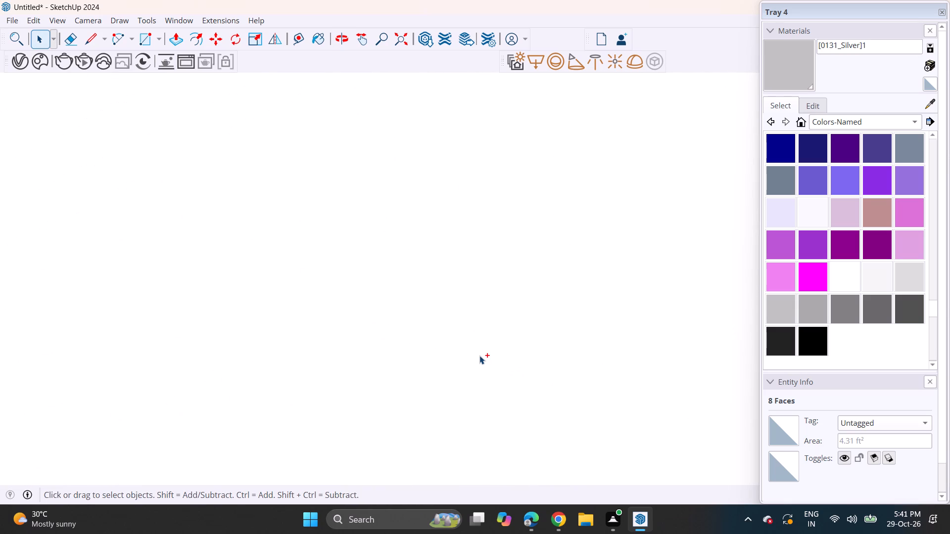
ctrl+scroll(479, 356, up, 20)
ctrl+scroll(479, 356, up, 1)
ctrl+scroll(479, 356, down, 1)
ctrl+scroll(479, 356, up, 3)
ctrl+scroll(479, 356, down, 1)
ctrl+scroll(479, 356, up, 12)
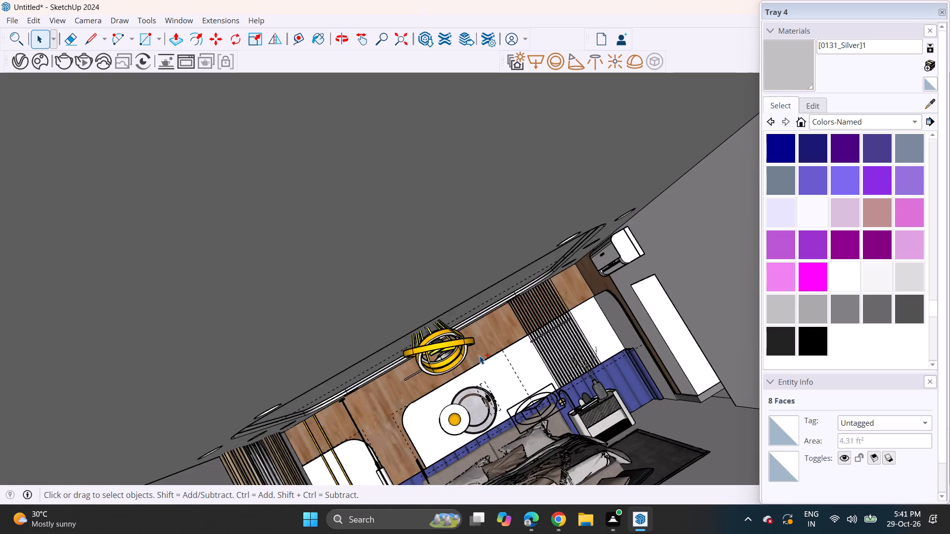
ctrl+scroll(479, 356, up, 4)
ctrl+middle_drag(479, 356, 417, 248)
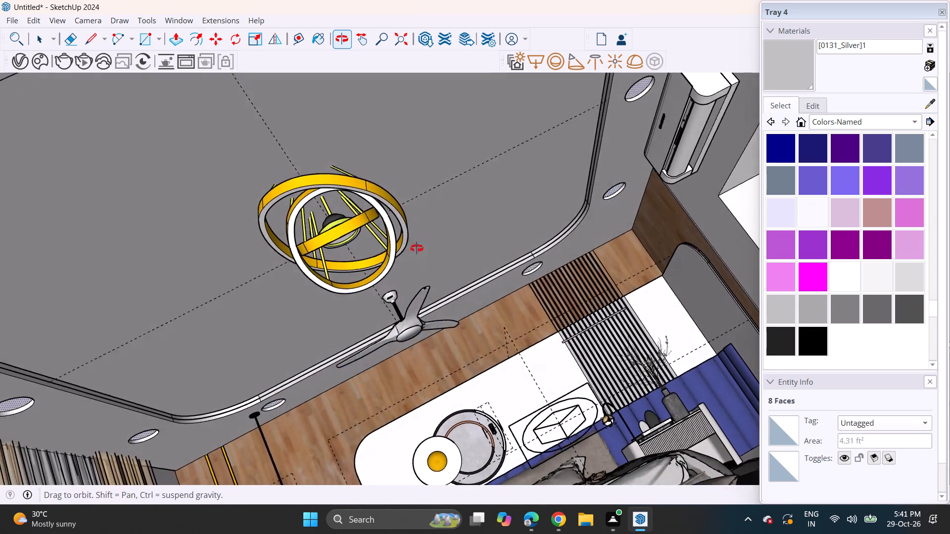
ctrl+middle_drag(417, 248, 421, 222)
ctrl+scroll(143, 377, up, 4)
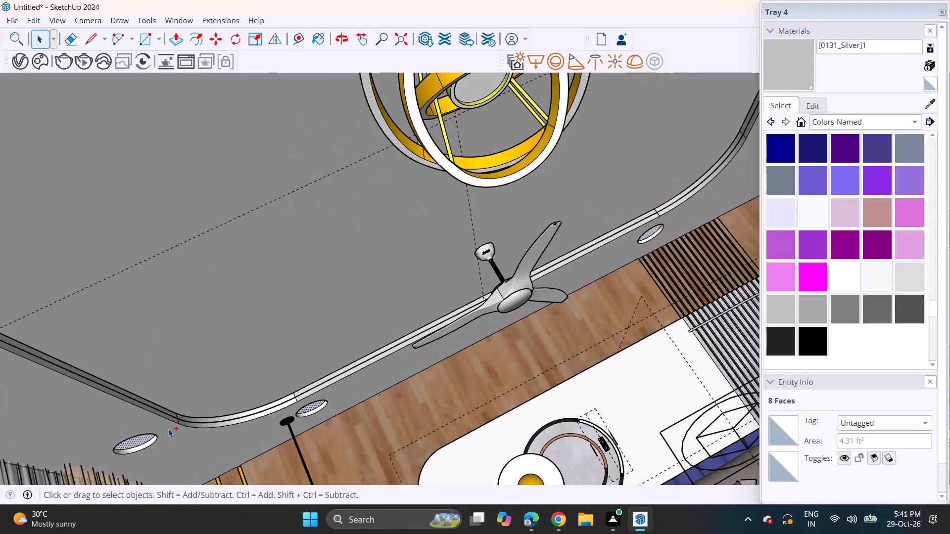
ctrl+middle_drag(558, 307, 342, 466)
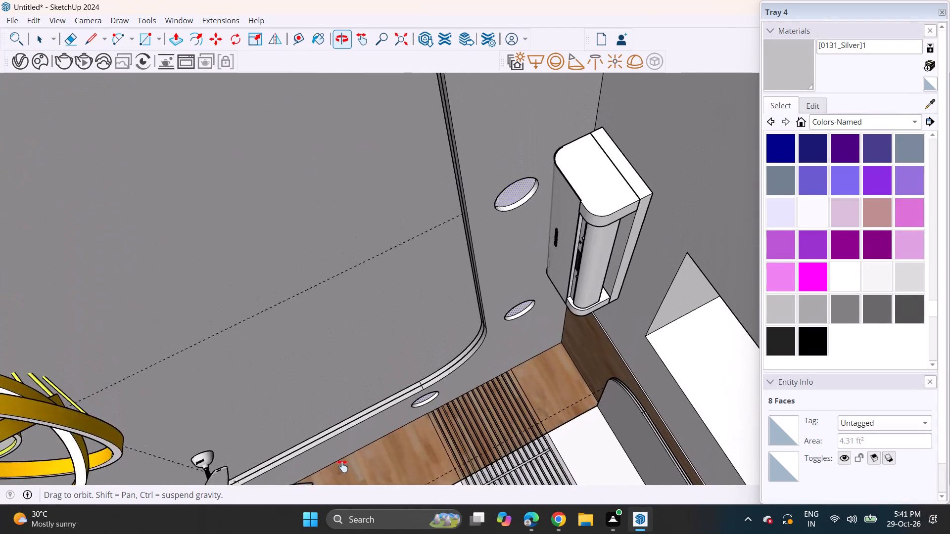
ctrl+middle_drag(342, 466, 346, 475)
ctrl+scroll(555, 274, up, 1)
ctrl+scroll(551, 228, down, 6)
ctrl+middle_drag(545, 233, 549, 276)
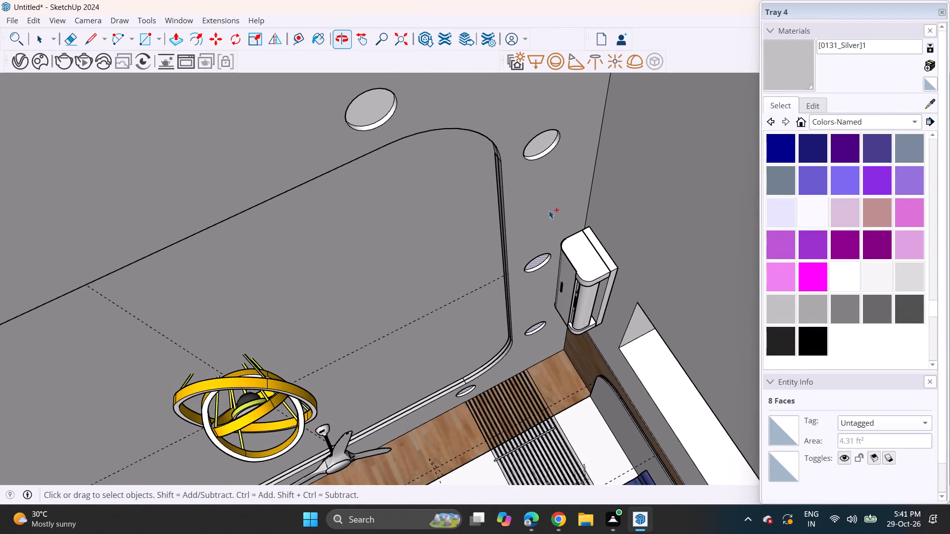
ctrl+scroll(544, 173, up, 3)
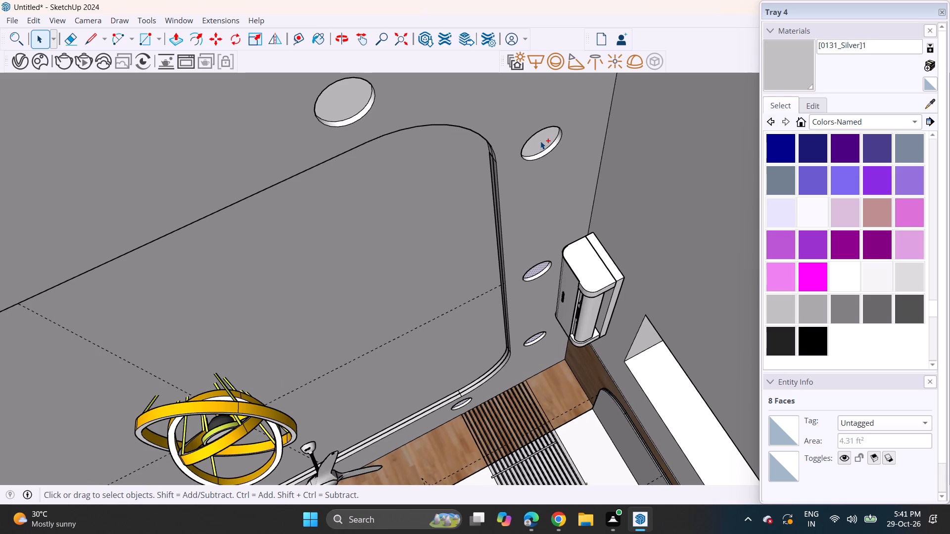
ctrl+click(540, 141)
ctrl+click(354, 106)
Group the selected inner faces of all the ceiling downlights and convert the group to a V-Ray mesh light.
ctrl+scroll(338, 107, down, 4)
ctrl+shift+middle_drag(293, 133, 350, 117)
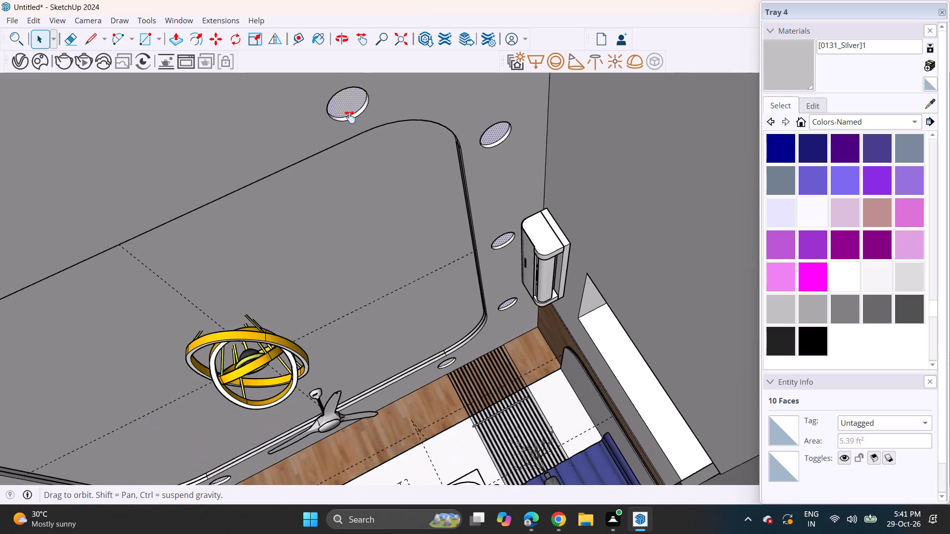
ctrl+shift+middle_drag(350, 117, 582, 46)
right_click(118, 257)
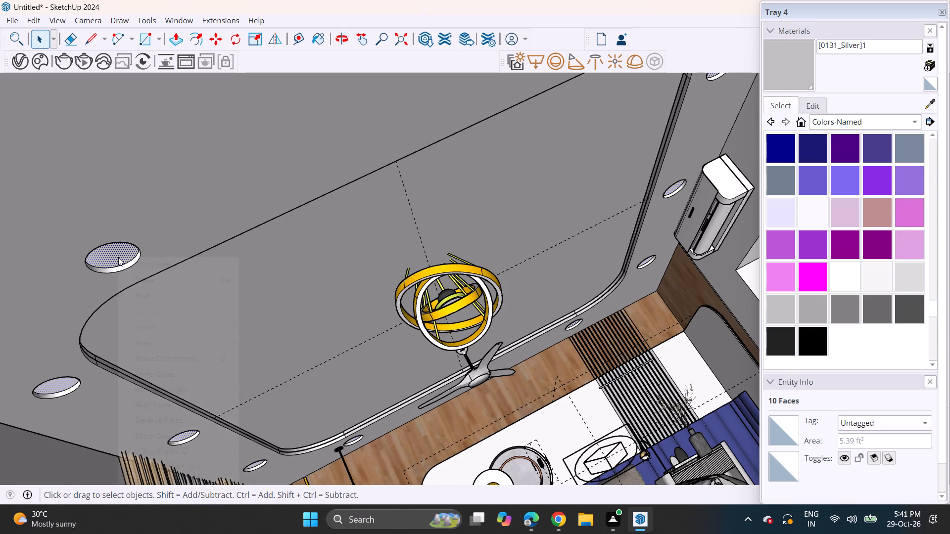
click(158, 374)
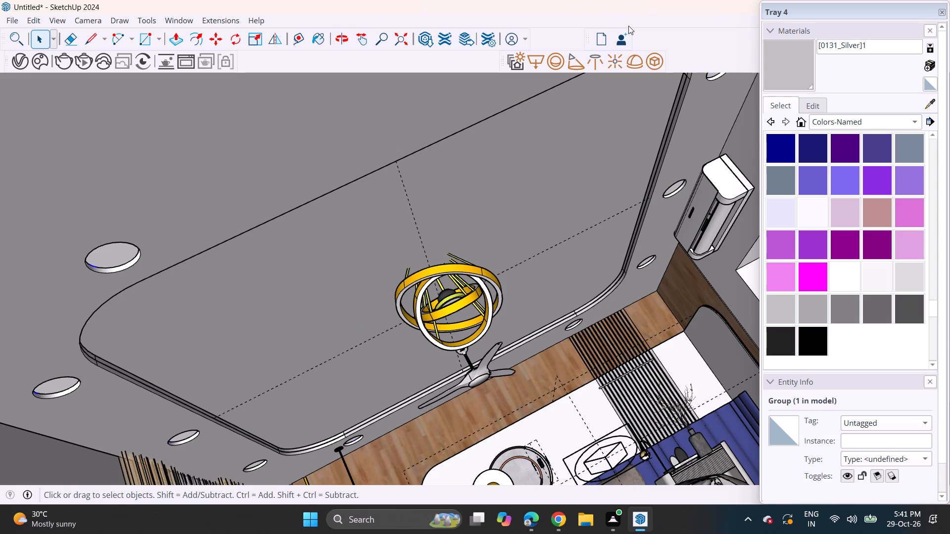
click(647, 64)
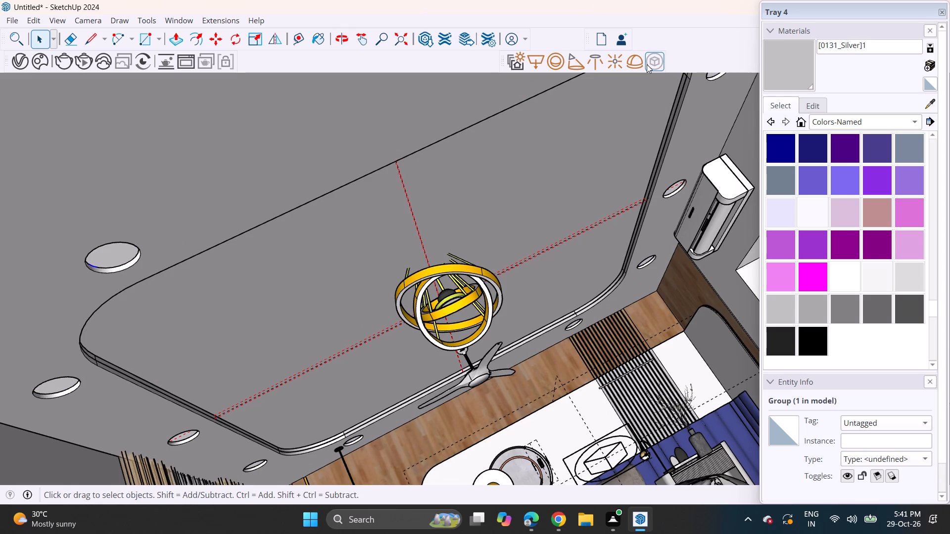
Examine the ceiling and downlights from inside the room, ending on a frontal view of the bed wall.
scroll(636, 64, down, 1)
shift+middle_drag(307, 270, 314, 186)
middle_drag(637, 196, 658, 220)
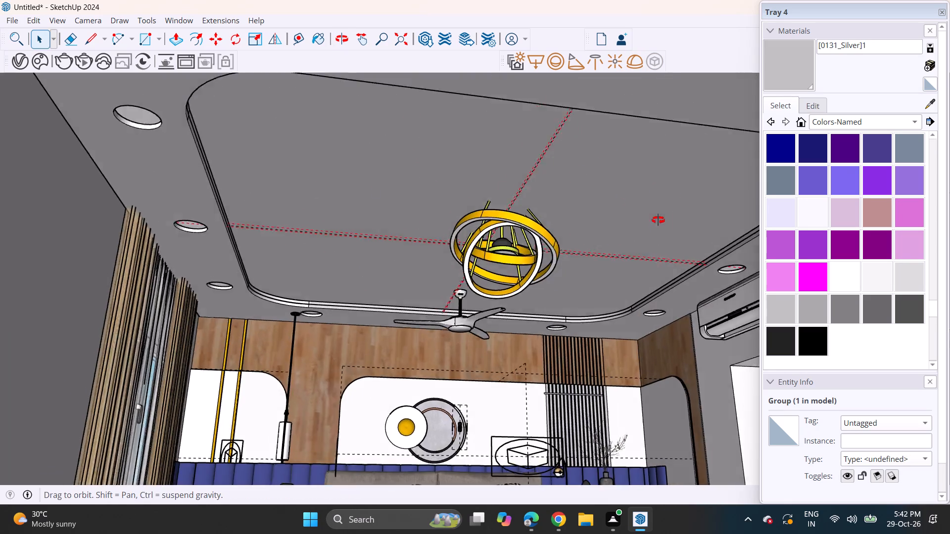
middle_drag(658, 220, 622, 219)
scroll(570, 257, down, 2)
scroll(467, 399, down, 2)
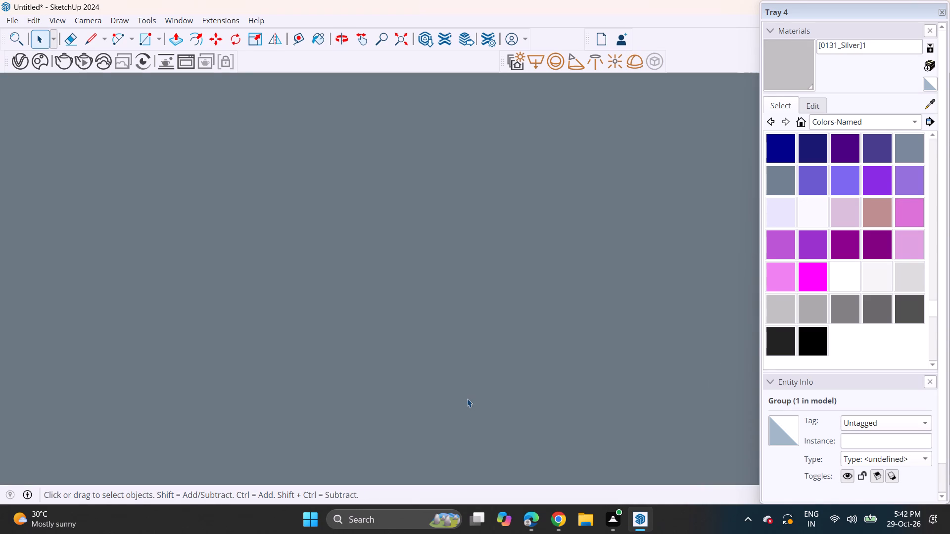
scroll(467, 399, up, 8)
scroll(466, 399, down, 1)
scroll(466, 399, up, 1)
scroll(466, 399, down, 1)
scroll(466, 399, up, 11)
scroll(466, 399, down, 1)
scroll(466, 399, up, 20)
scroll(466, 399, up, 2)
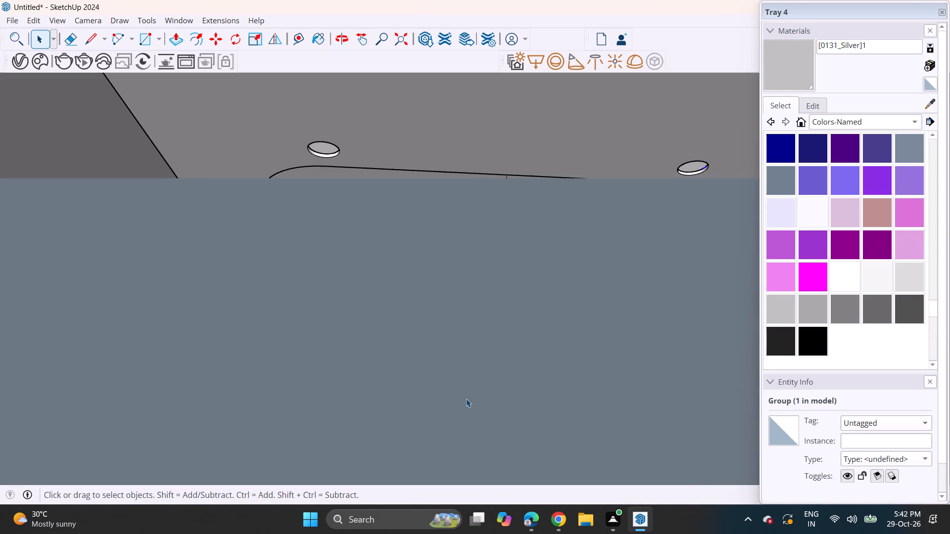
scroll(466, 399, up, 14)
middle_drag(466, 399, 458, 418)
shift+middle_drag(458, 424, 433, 312)
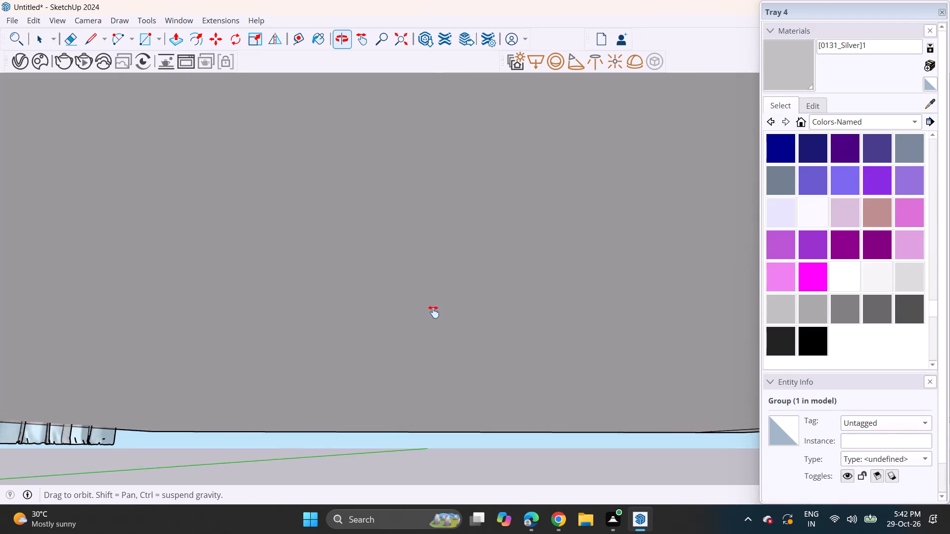
shift+middle_drag(433, 312, 442, 347)
middle_drag(442, 347, 421, 378)
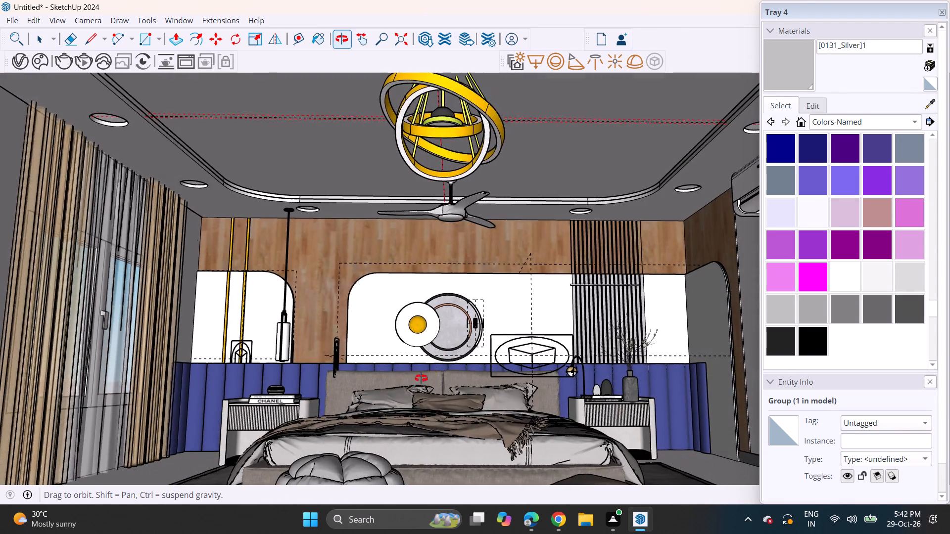
middle_drag(421, 378, 416, 384)
scroll(419, 383, down, 1)
shift+middle_drag(447, 383, 441, 365)
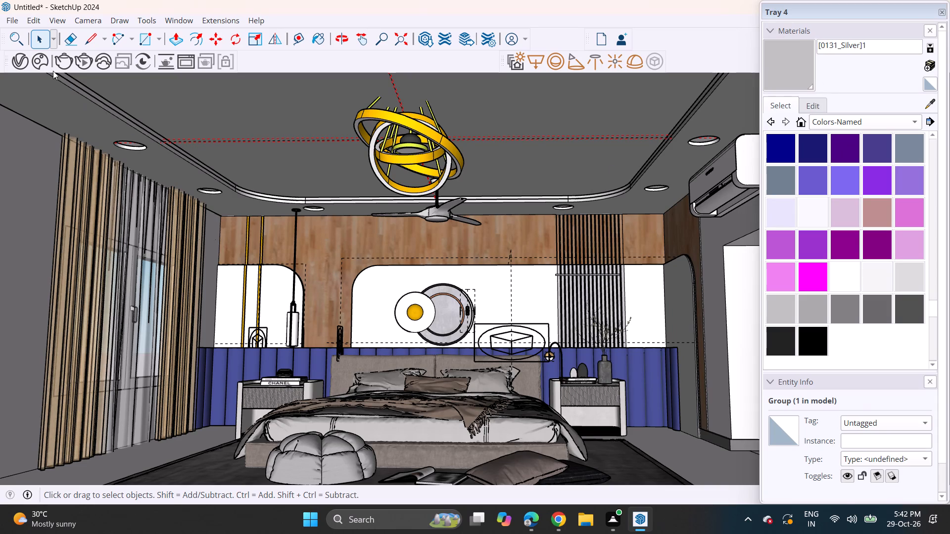
Browse the Downloads models available for import, looking for one with a suitable material for the wall art above the bed.
click(12, 21)
click(44, 189)
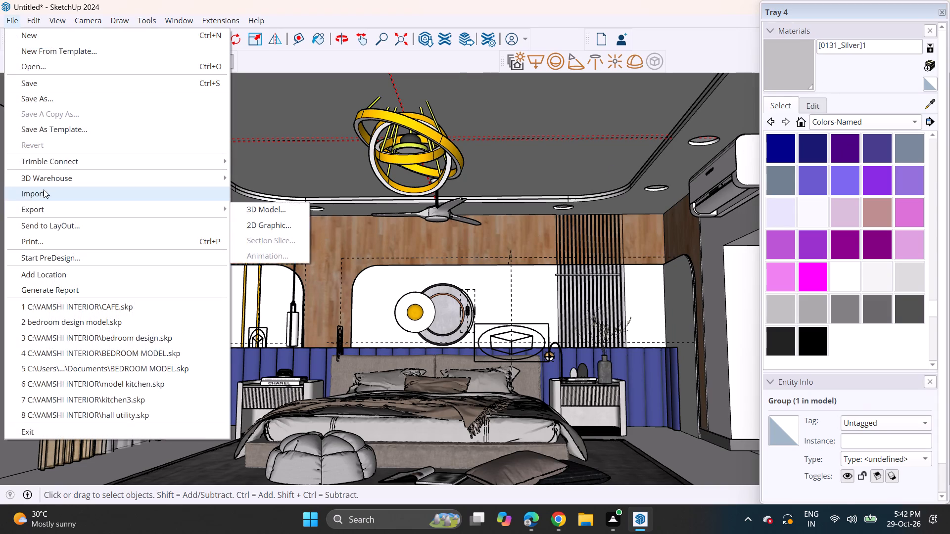
scroll(270, 199, down, 5)
scroll(271, 210, up, 1)
scroll(273, 210, down, 1)
scroll(273, 210, up, 1)
scroll(273, 210, down, 4)
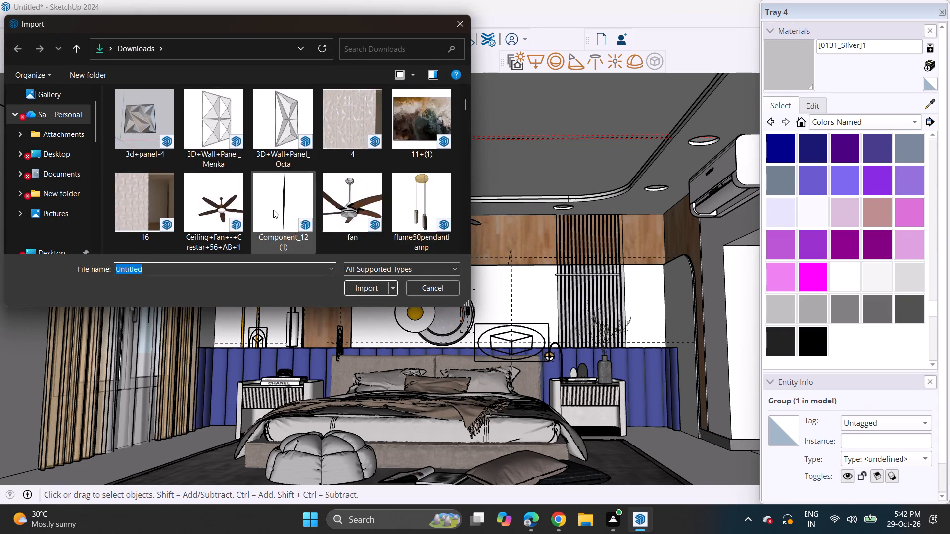
scroll(273, 210, down, 11)
scroll(271, 218, up, 1)
scroll(271, 218, down, 9)
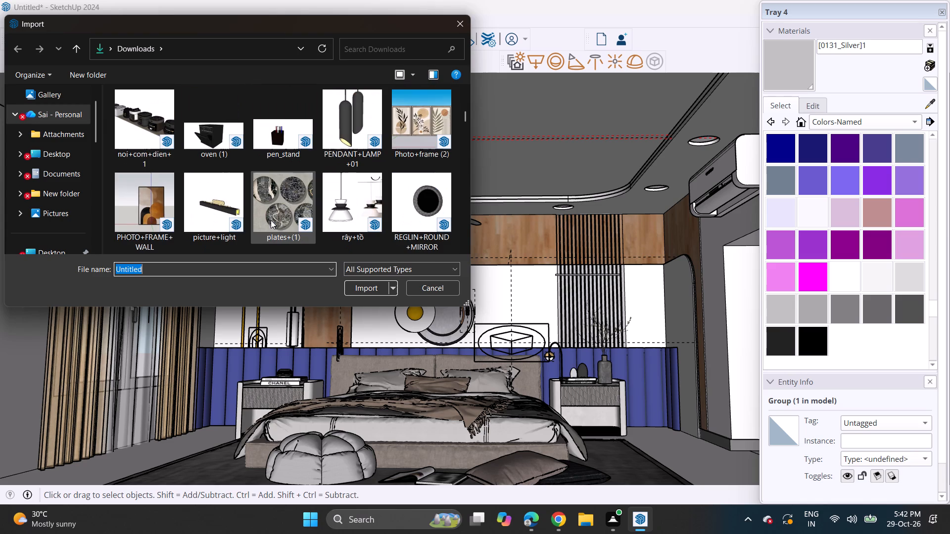
scroll(271, 220, down, 3)
scroll(295, 218, up, 1)
scroll(295, 218, down, 6)
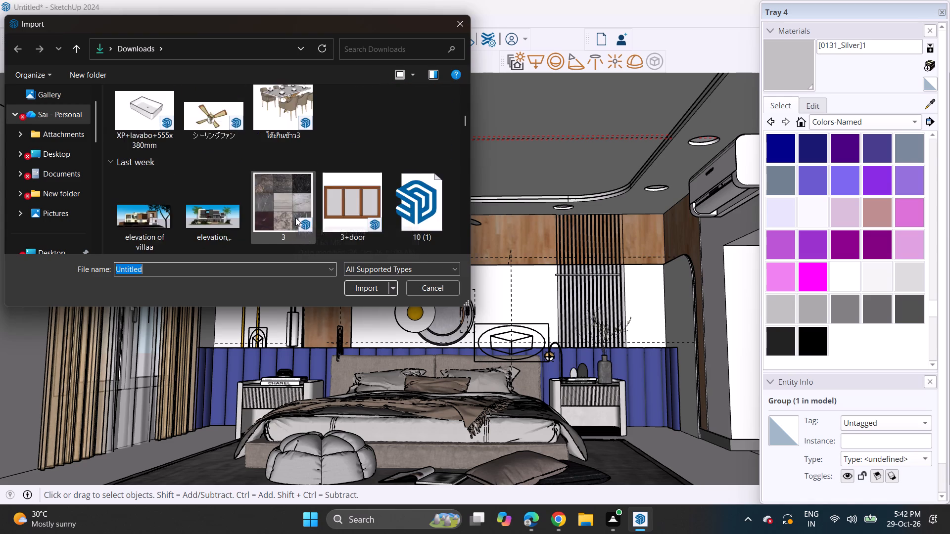
scroll(295, 218, down, 10)
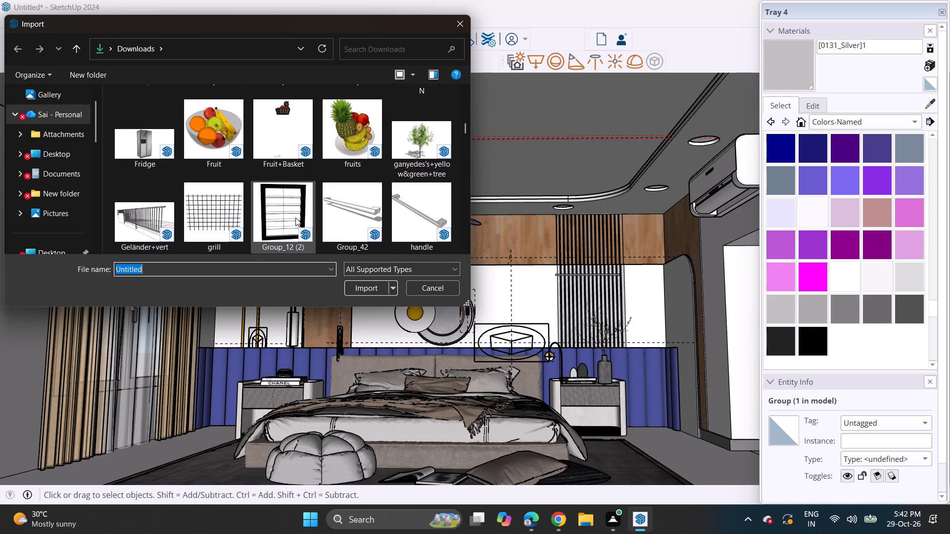
scroll(295, 218, up, 6)
scroll(394, 215, up, 7)
scroll(377, 208, down, 1)
scroll(377, 208, up, 4)
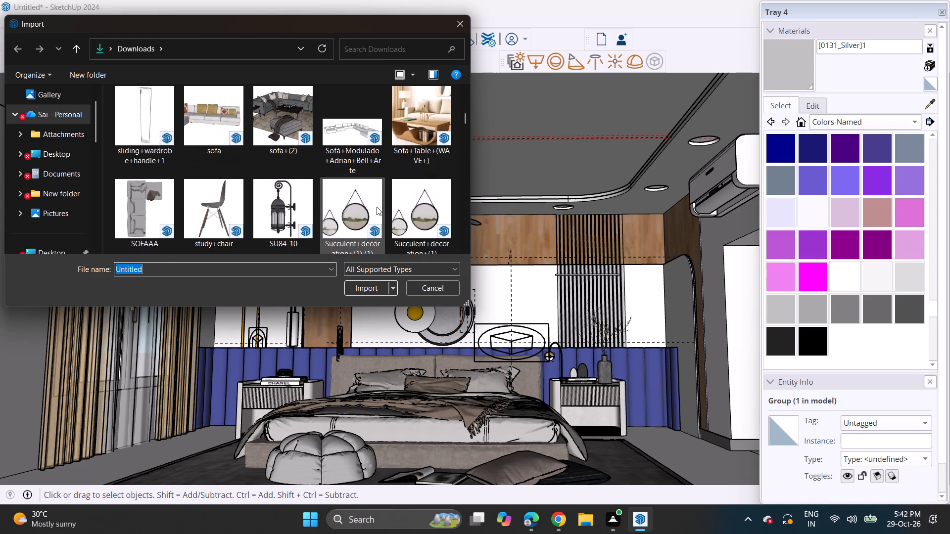
scroll(376, 207, up, 4)
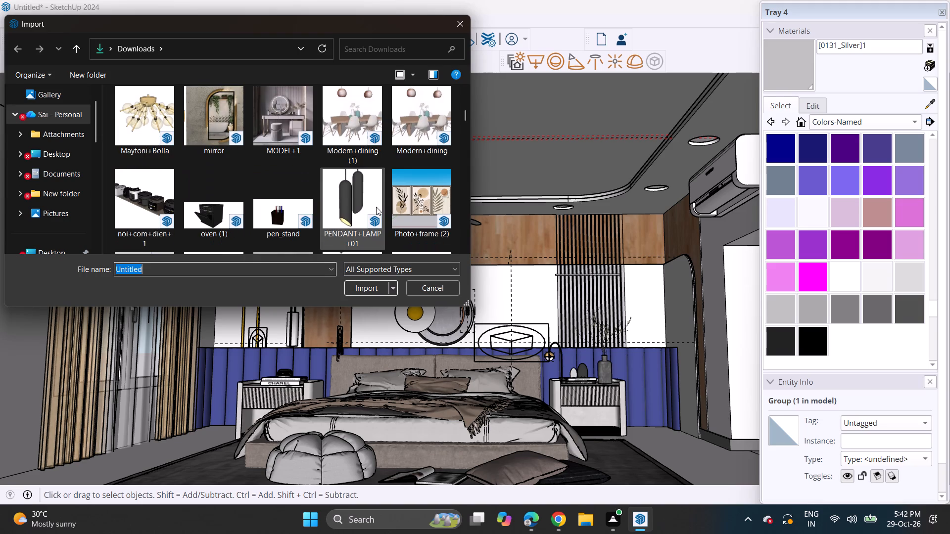
scroll(376, 207, down, 2)
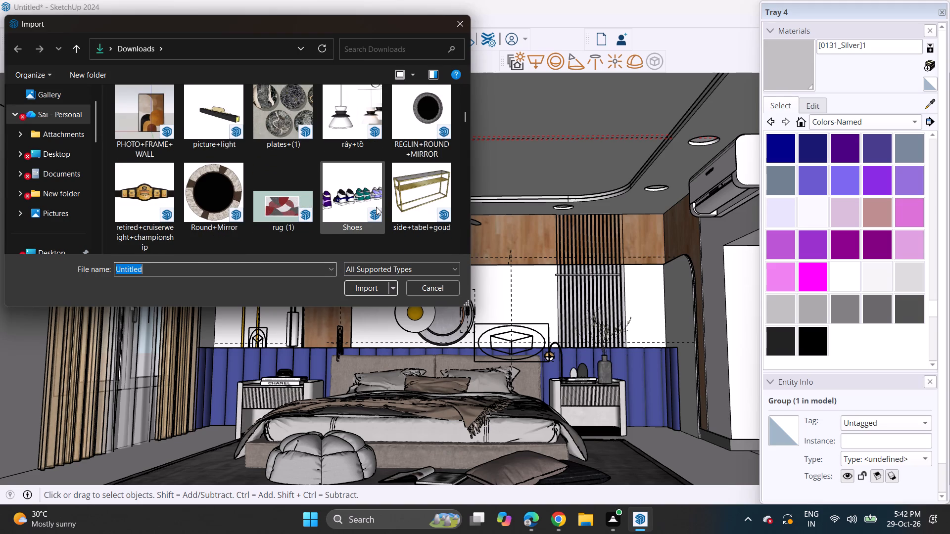
scroll(376, 207, up, 7)
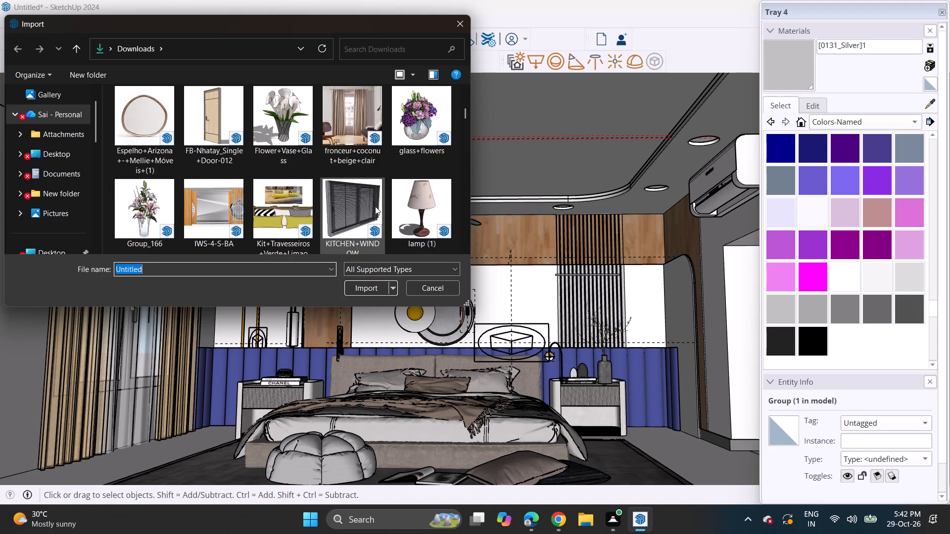
scroll(375, 206, up, 2)
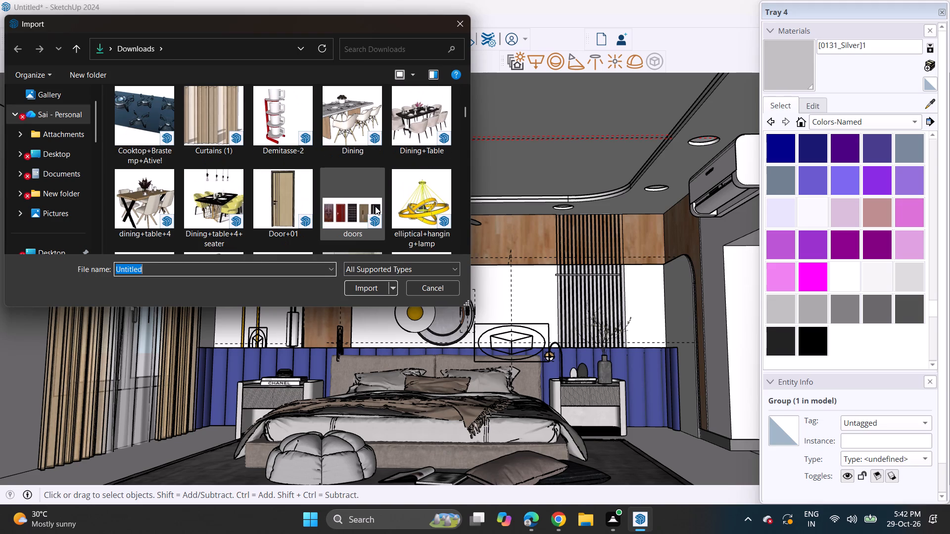
scroll(375, 206, up, 3)
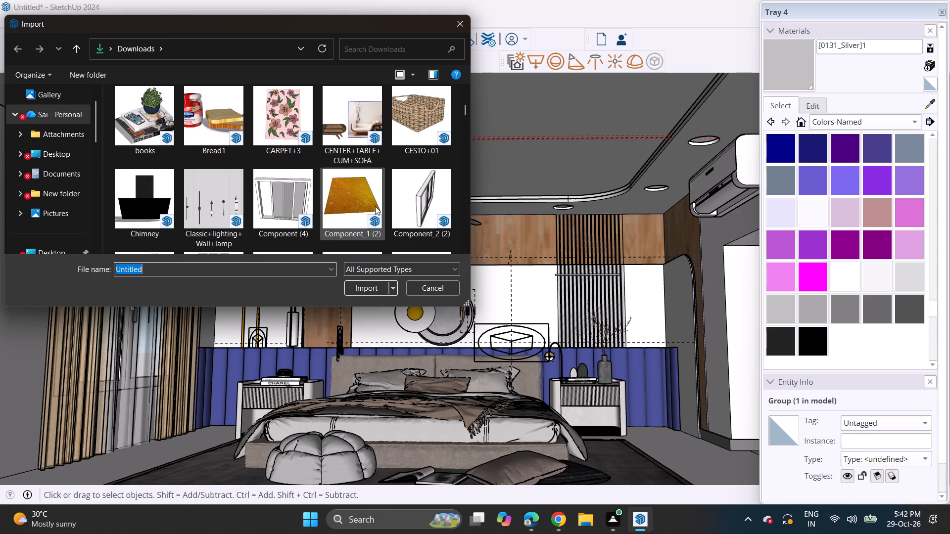
scroll(375, 206, up, 3)
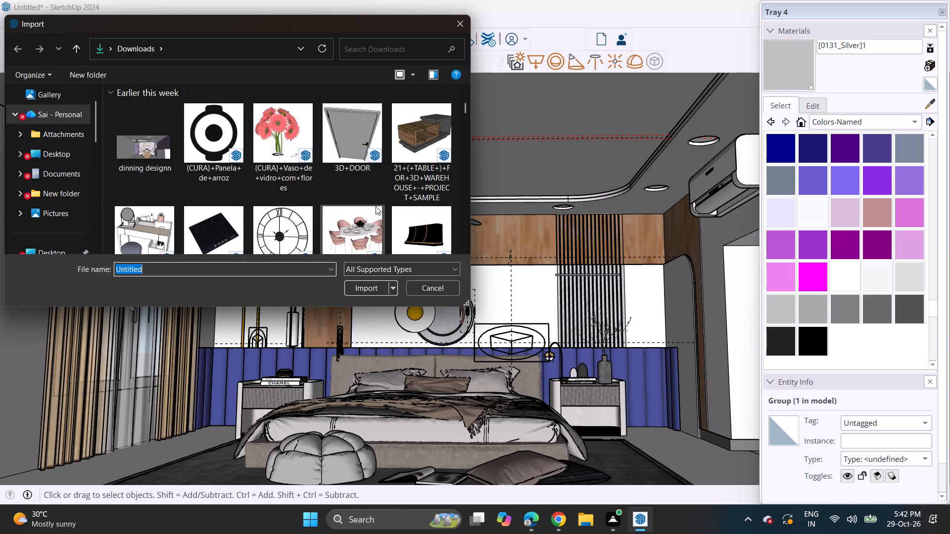
scroll(376, 206, down, 1)
scroll(376, 206, up, 2)
scroll(376, 206, down, 6)
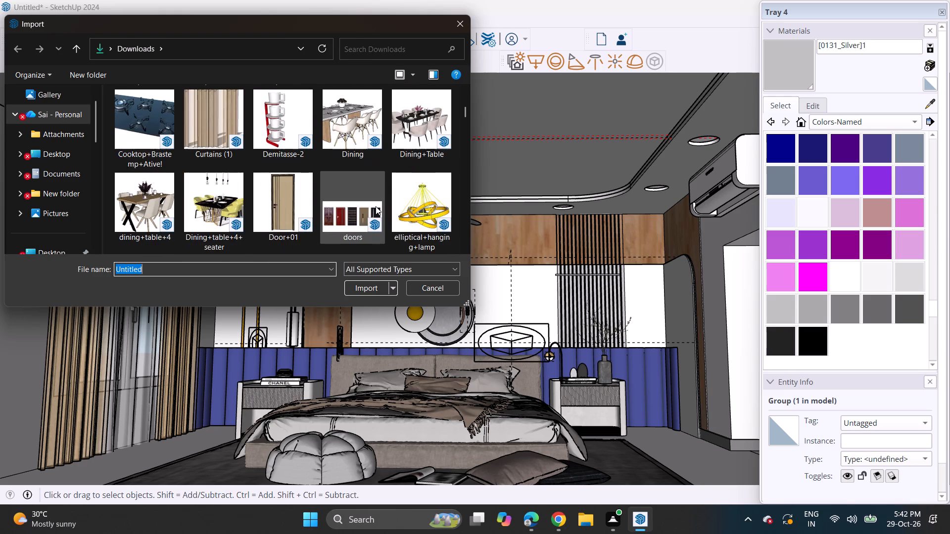
scroll(376, 206, down, 1)
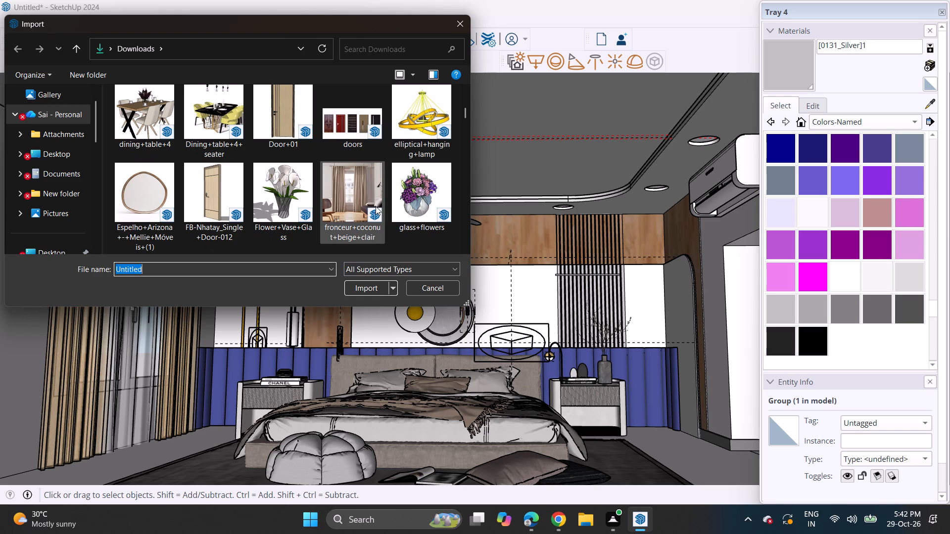
scroll(376, 206, down, 3)
scroll(376, 206, up, 1)
scroll(376, 206, down, 1)
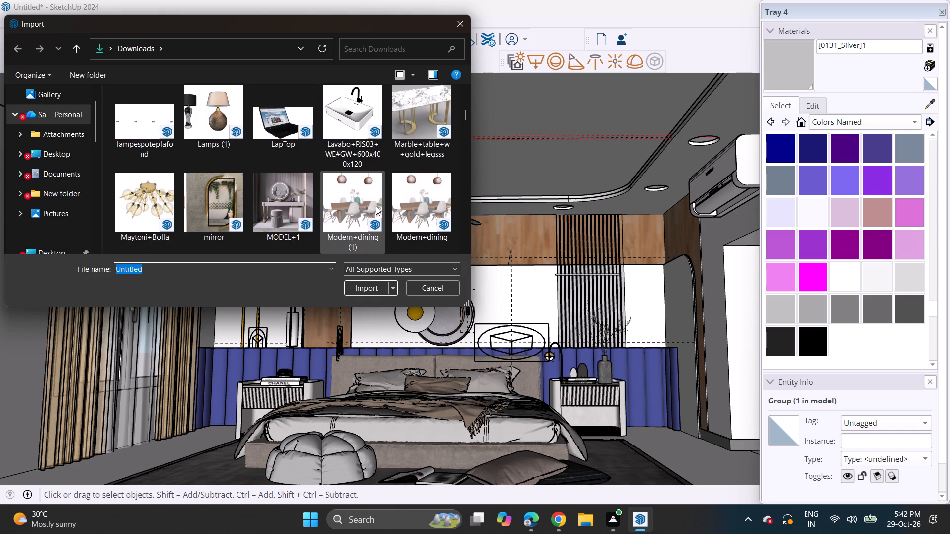
scroll(376, 206, down, 3)
scroll(376, 206, up, 1)
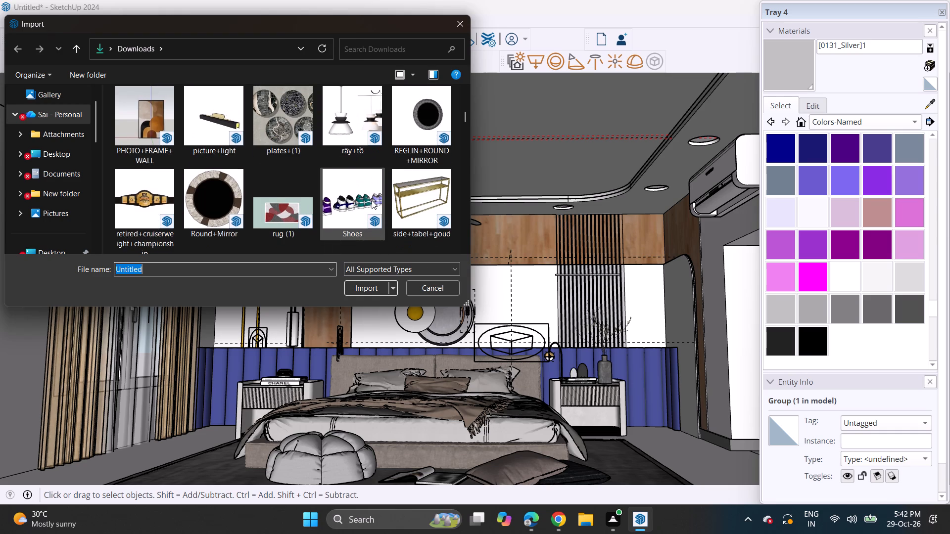
Import the plates+(1) model and place it in front of the bed wall.
click(295, 125)
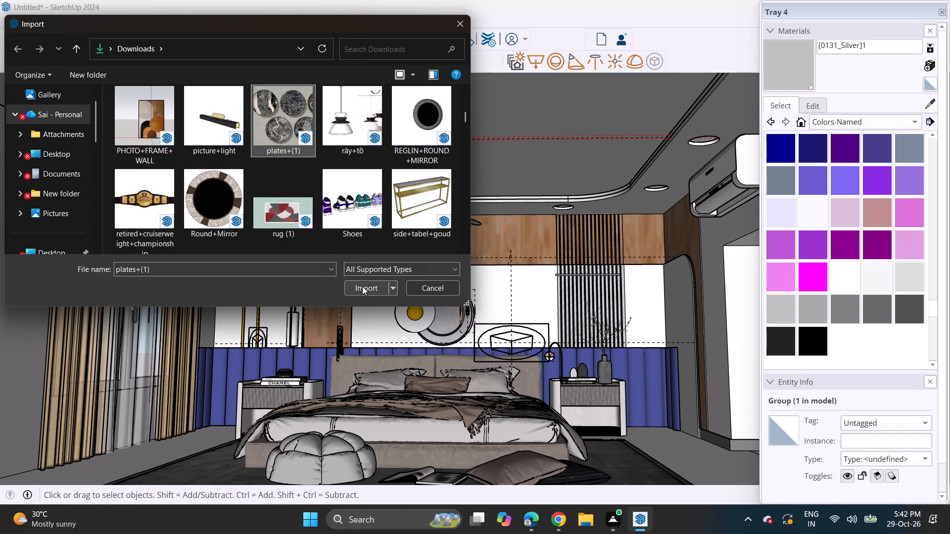
click(362, 286)
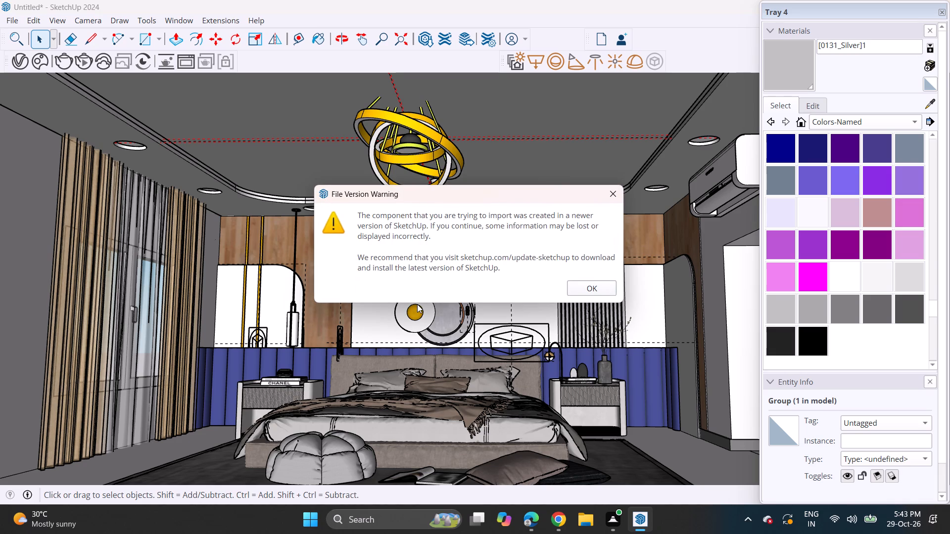
click(593, 288)
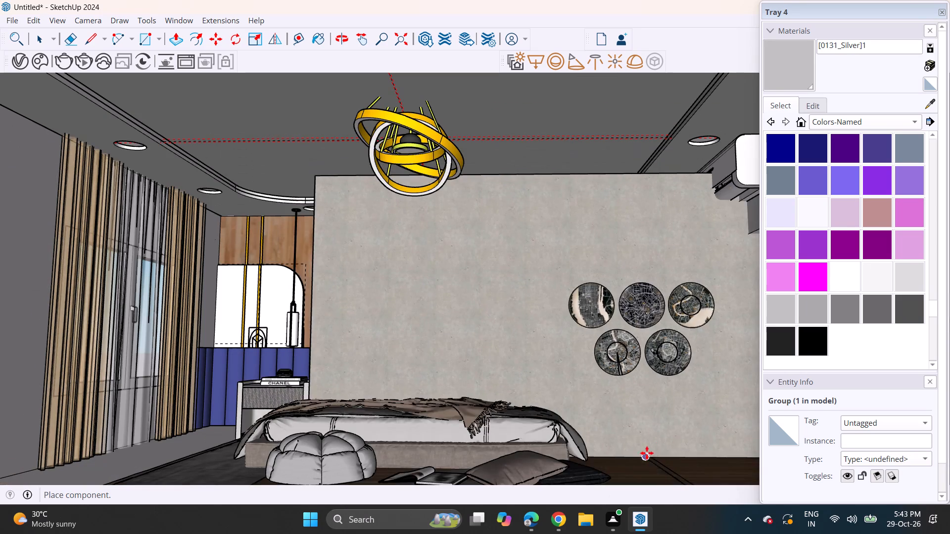
click(681, 469)
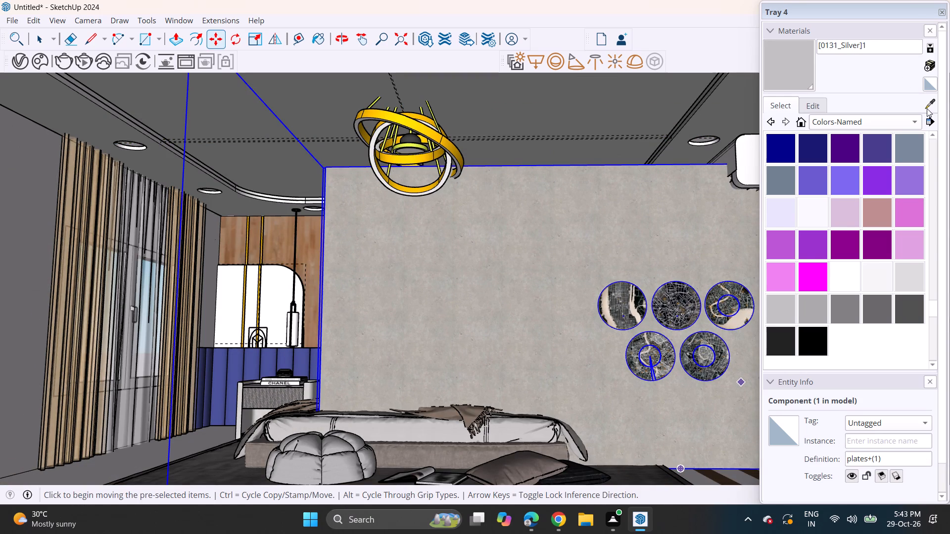
Sample the dark crackled Material10 from the upper middle plate and delete the imported plates component.
click(927, 108)
click(691, 311)
middle_drag(368, 279, 392, 284)
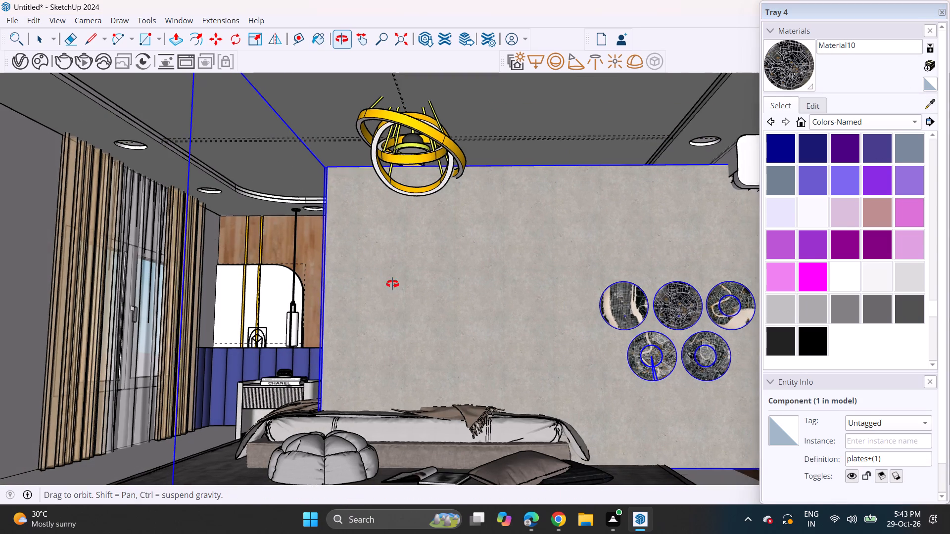
middle_drag(392, 284, 419, 299)
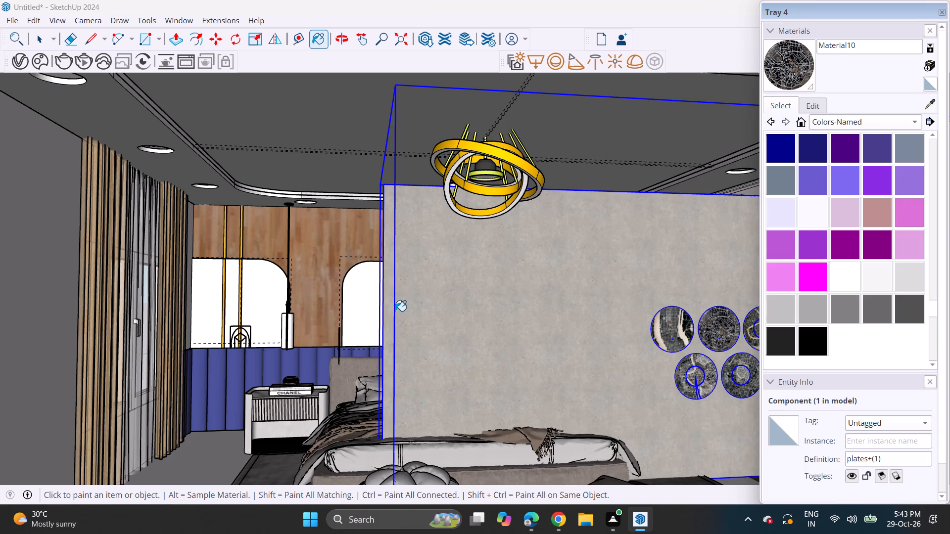
key(Delete)
Paint the white disc behind the gold centre of the wall art above the bed with Material10.
click(412, 302)
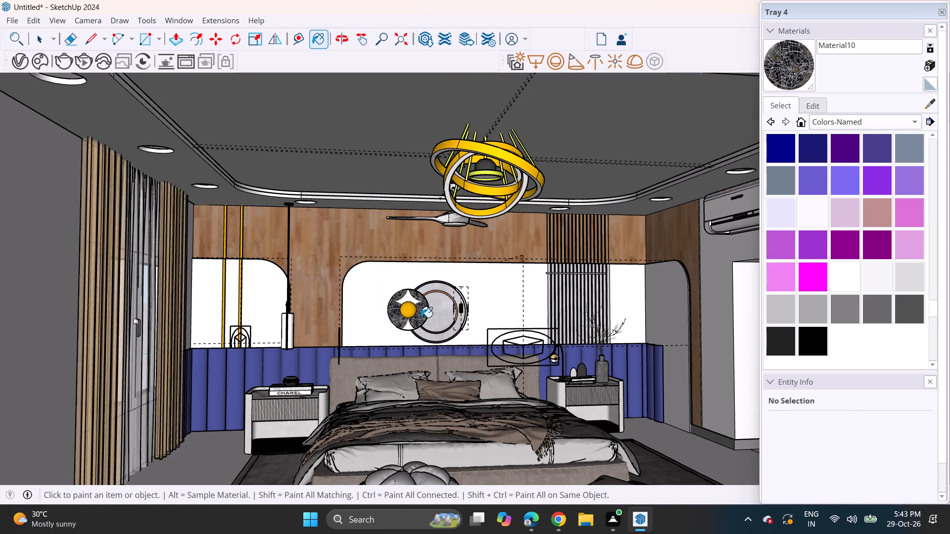
scroll(417, 294, up, 7)
click(411, 303)
middle_drag(425, 330, 412, 328)
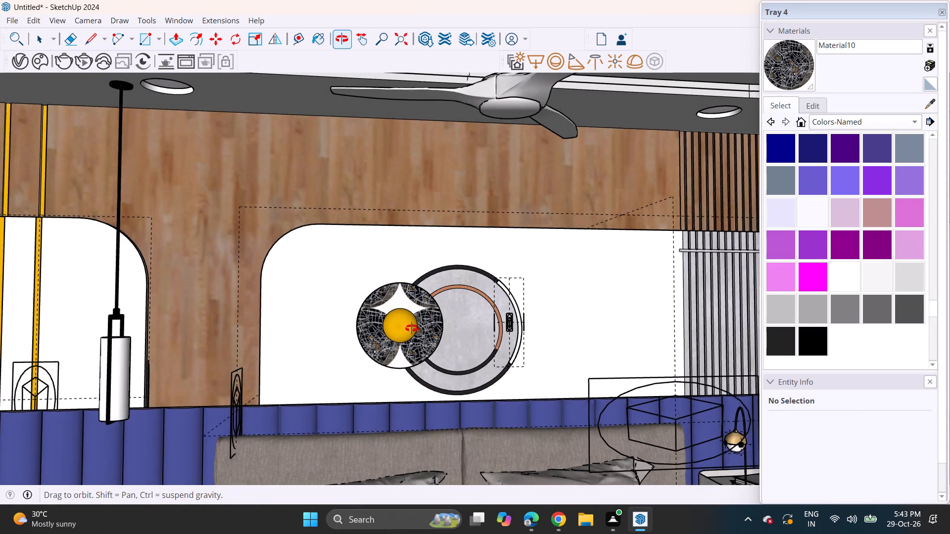
middle_drag(412, 328, 390, 323)
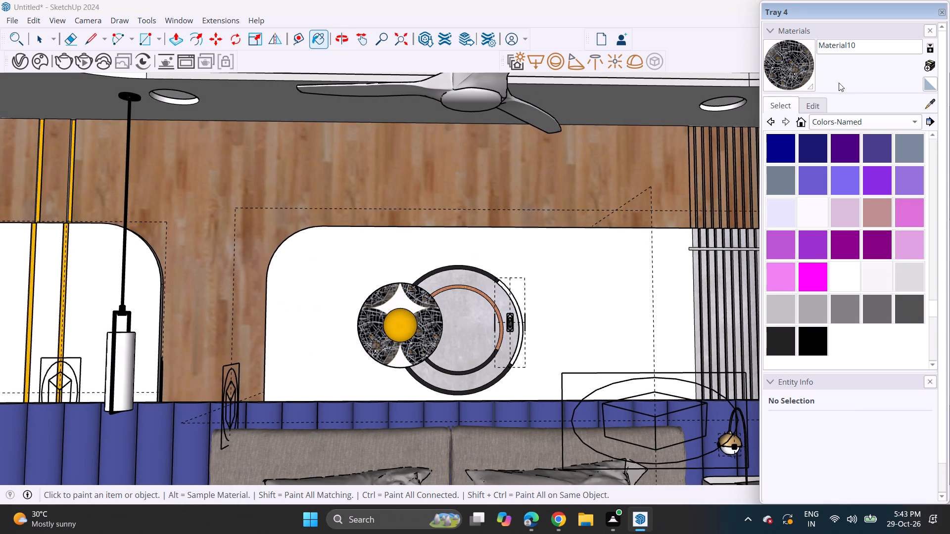
Import the 11+(1) abstract painting from Downloads and place it in front of the slat panel beside the bed.
click(14, 19)
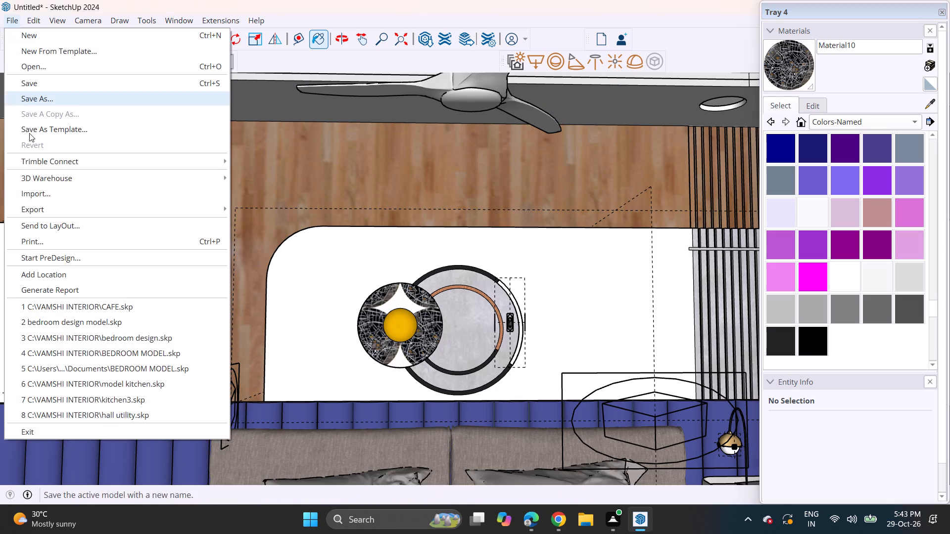
click(37, 186)
scroll(285, 190, down, 3)
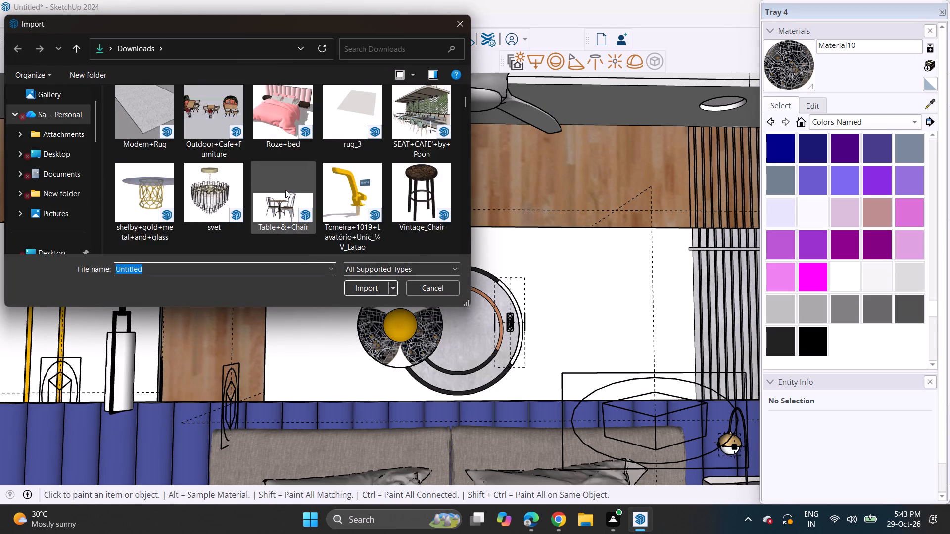
scroll(285, 190, down, 5)
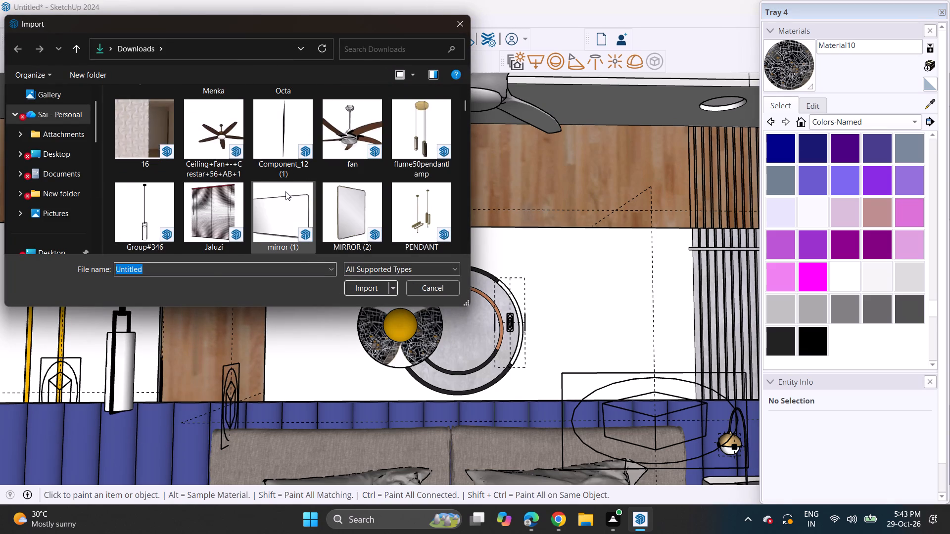
scroll(285, 191, up, 2)
scroll(285, 191, down, 3)
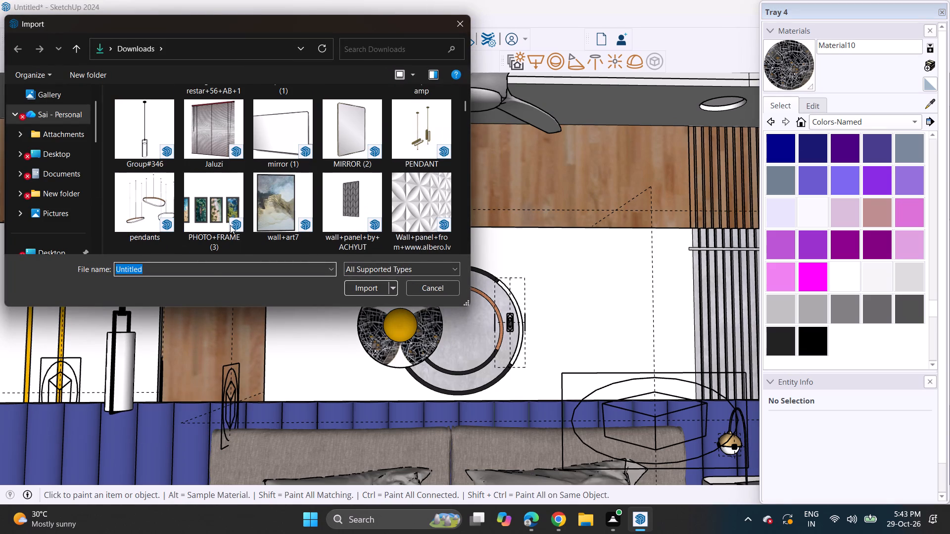
scroll(335, 190, up, 2)
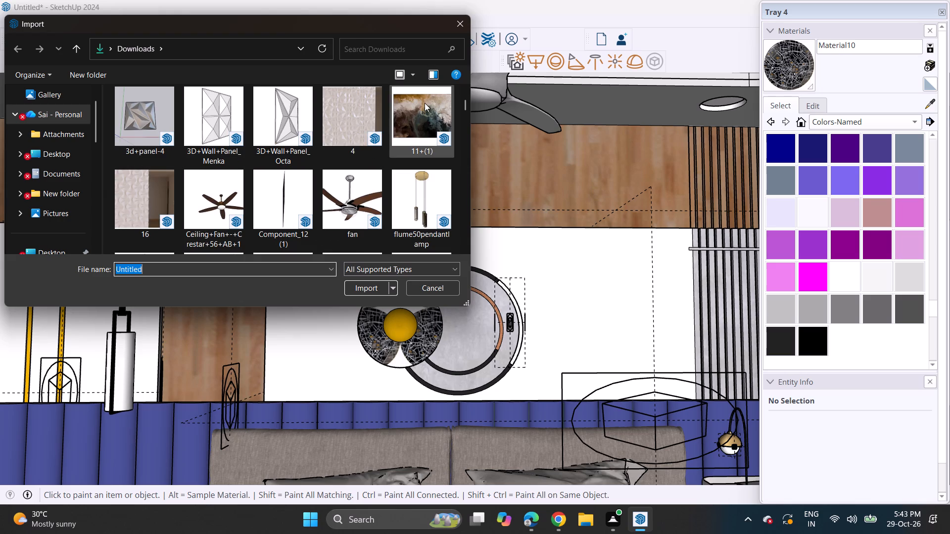
click(425, 103)
click(369, 282)
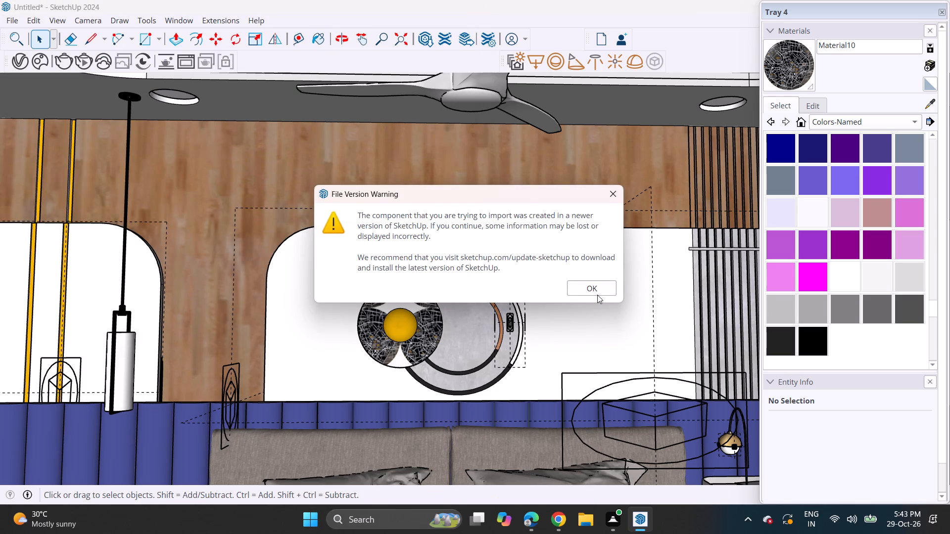
click(592, 289)
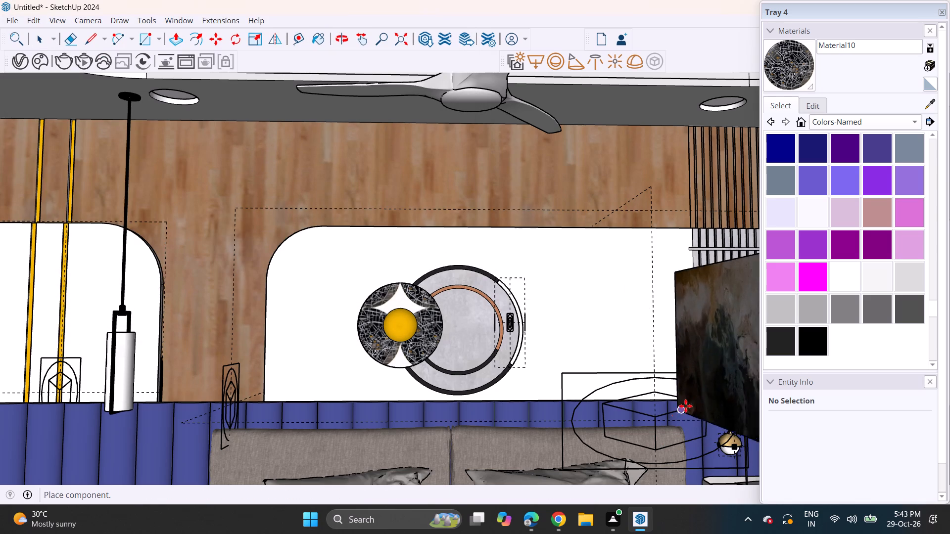
click(692, 391)
Sample the abstract painting's material from the 11+(1) component and paint it on the disc behind the gold centre of the wall art.
click(932, 102)
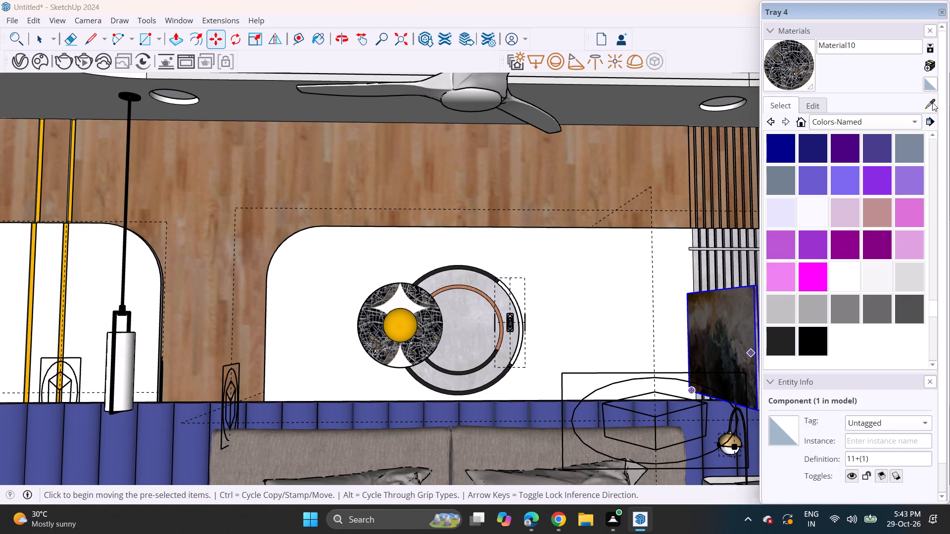
click(724, 356)
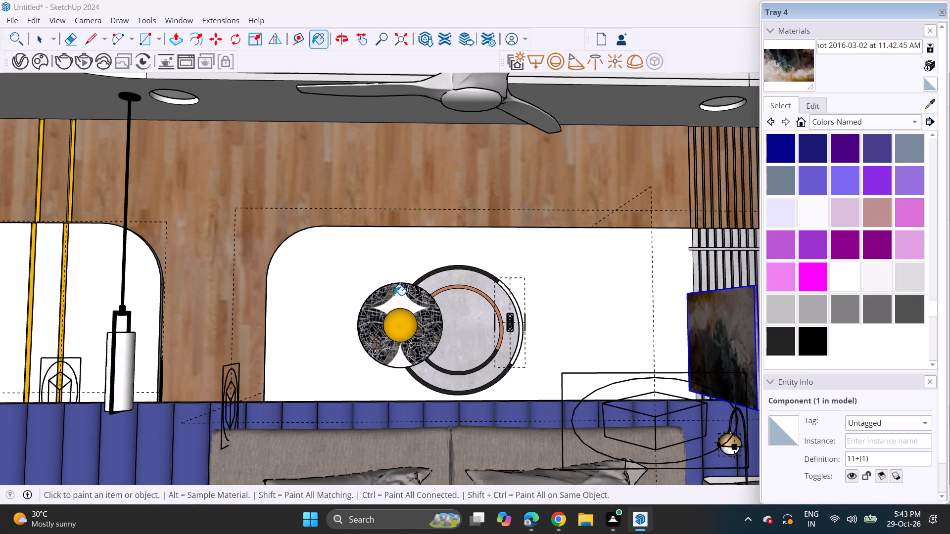
click(394, 295)
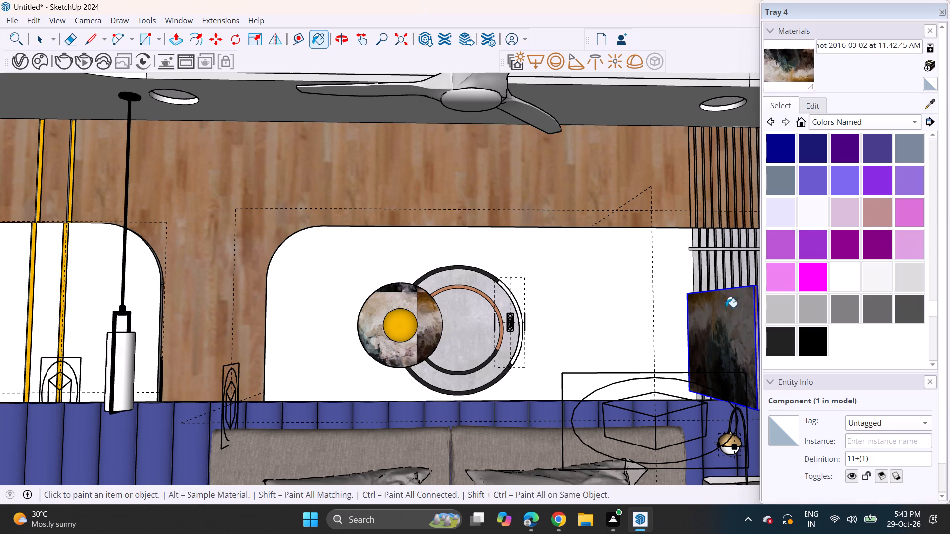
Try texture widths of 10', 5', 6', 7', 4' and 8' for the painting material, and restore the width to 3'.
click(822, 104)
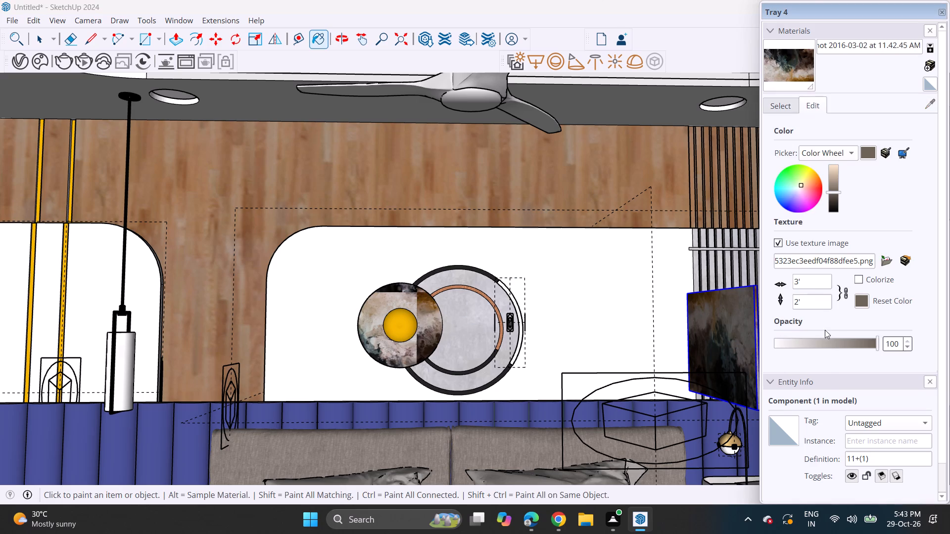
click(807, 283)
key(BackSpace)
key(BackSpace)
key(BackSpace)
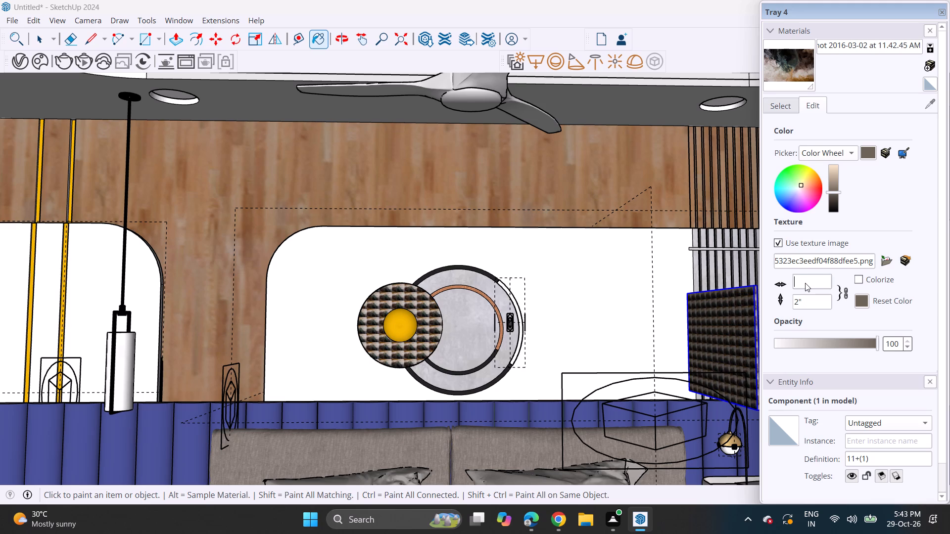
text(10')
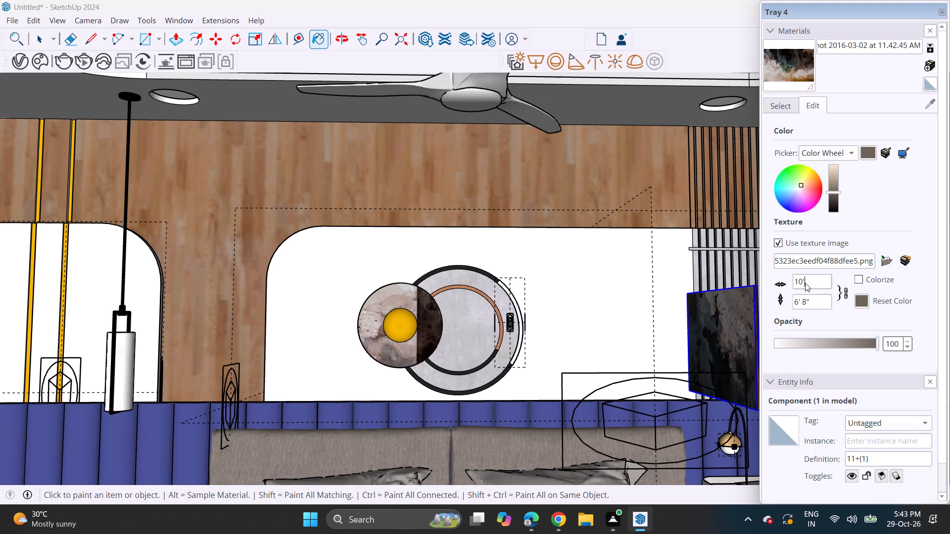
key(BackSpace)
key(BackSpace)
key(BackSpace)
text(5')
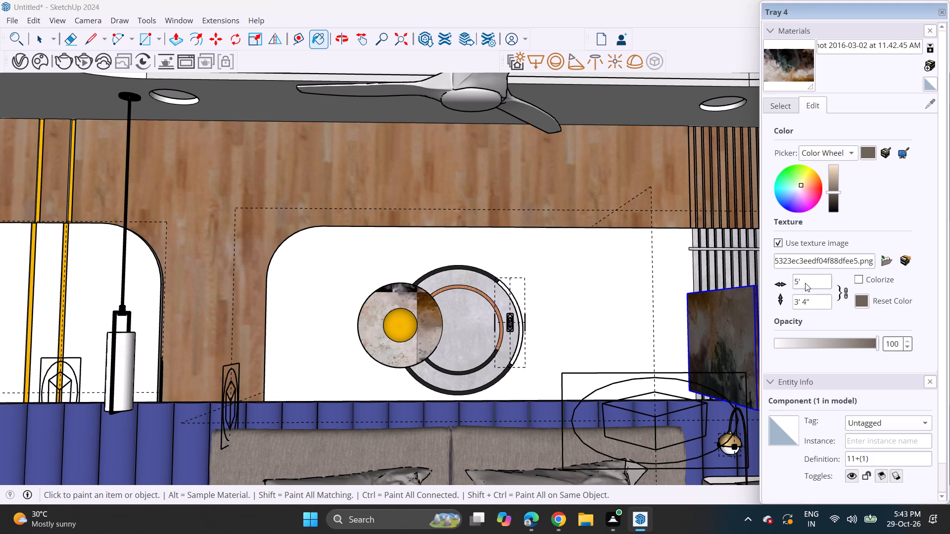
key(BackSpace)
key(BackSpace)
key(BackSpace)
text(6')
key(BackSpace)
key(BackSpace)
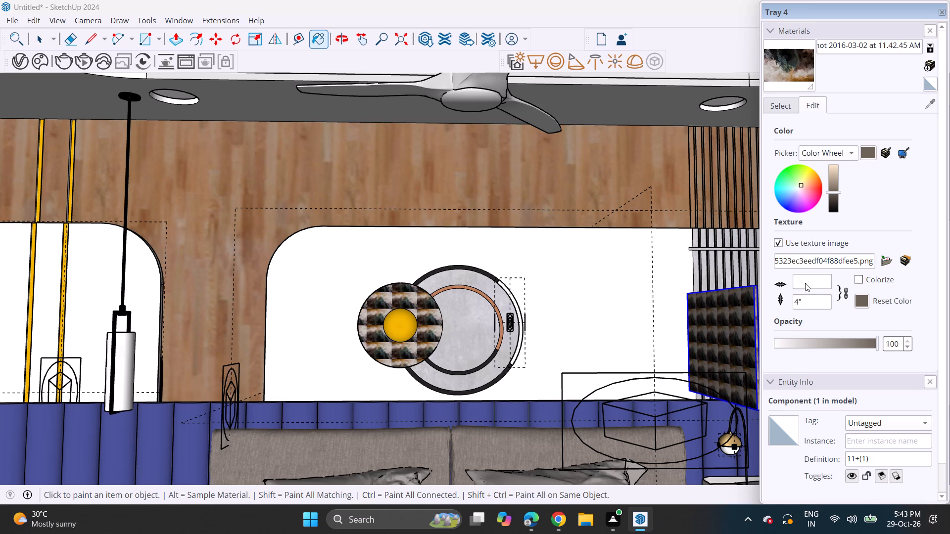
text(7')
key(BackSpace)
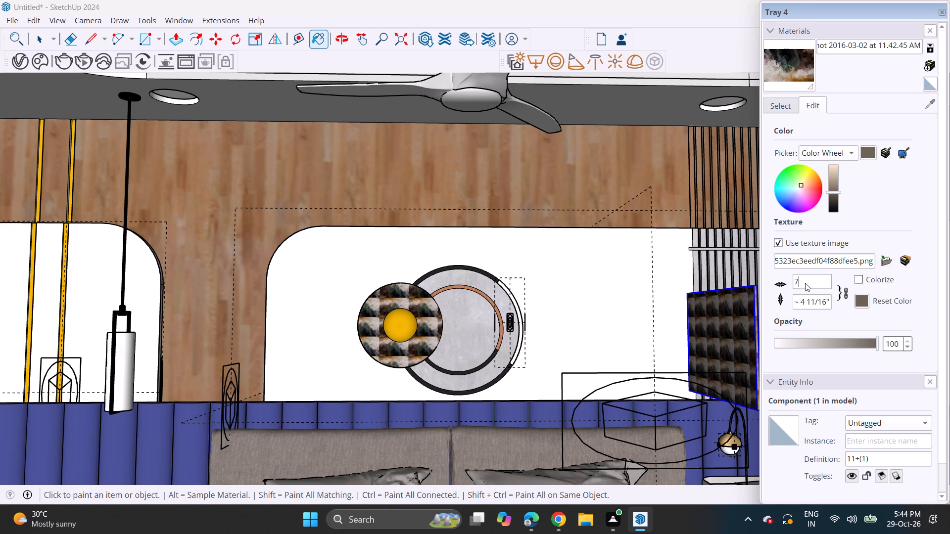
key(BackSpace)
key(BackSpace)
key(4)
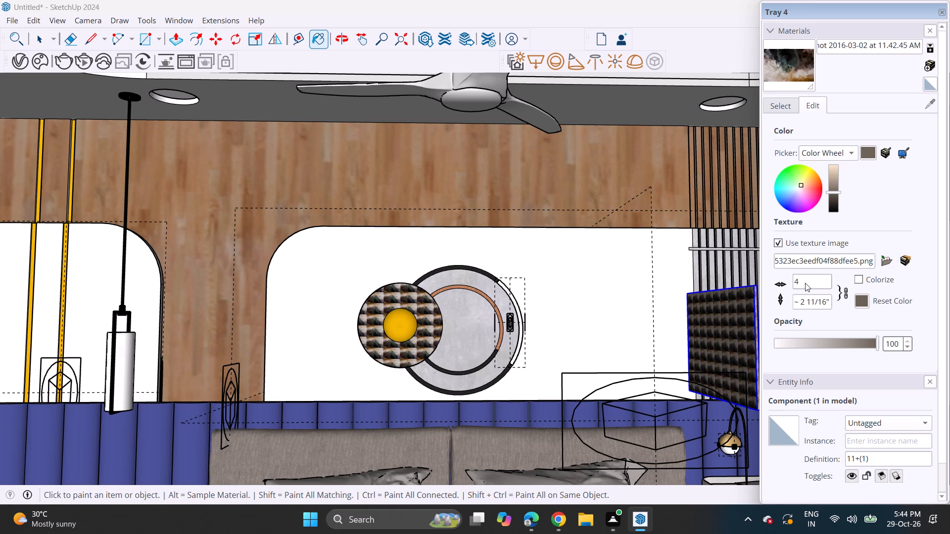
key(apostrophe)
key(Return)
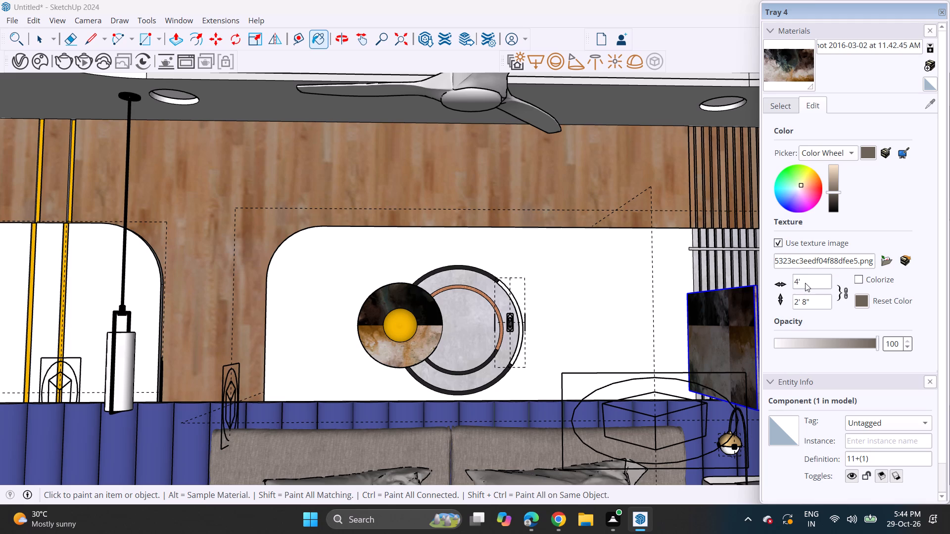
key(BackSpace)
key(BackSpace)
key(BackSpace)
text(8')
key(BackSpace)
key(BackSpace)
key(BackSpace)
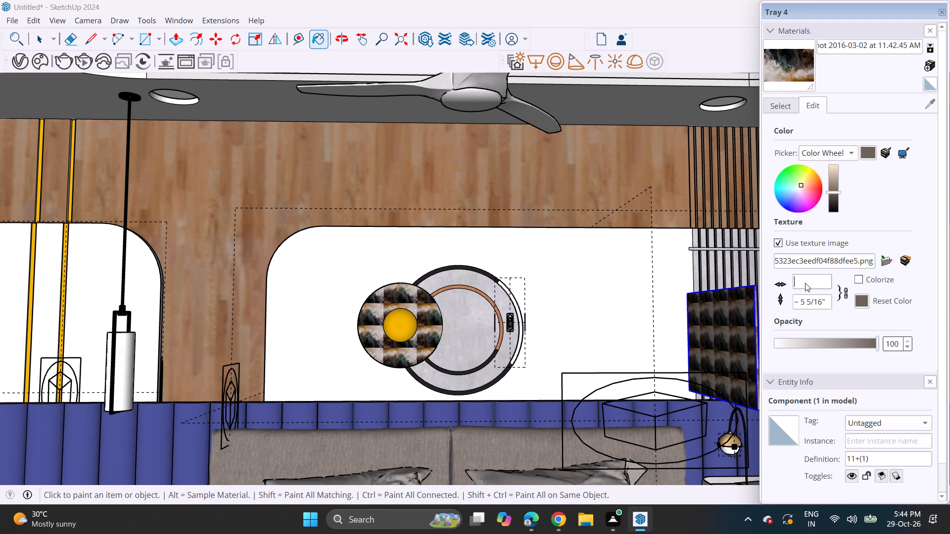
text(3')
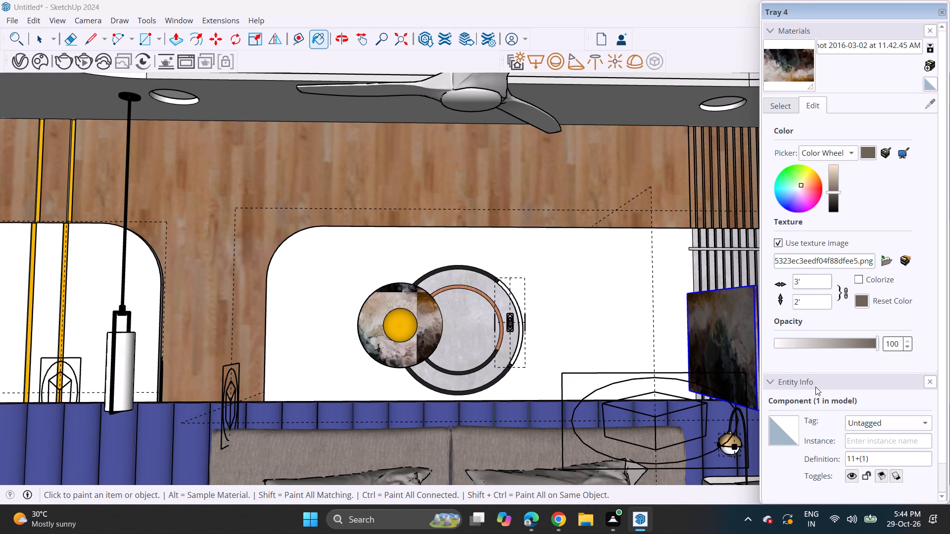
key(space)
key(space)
Reposition the painting texture on the disc behind the gold centre so a single tile covers the whole face without seams.
click(413, 358)
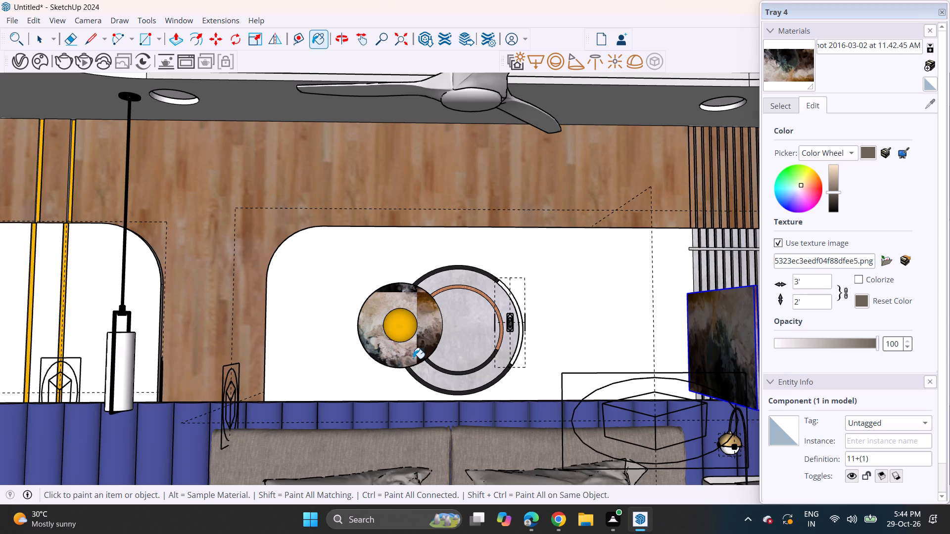
key(space)
key(space)
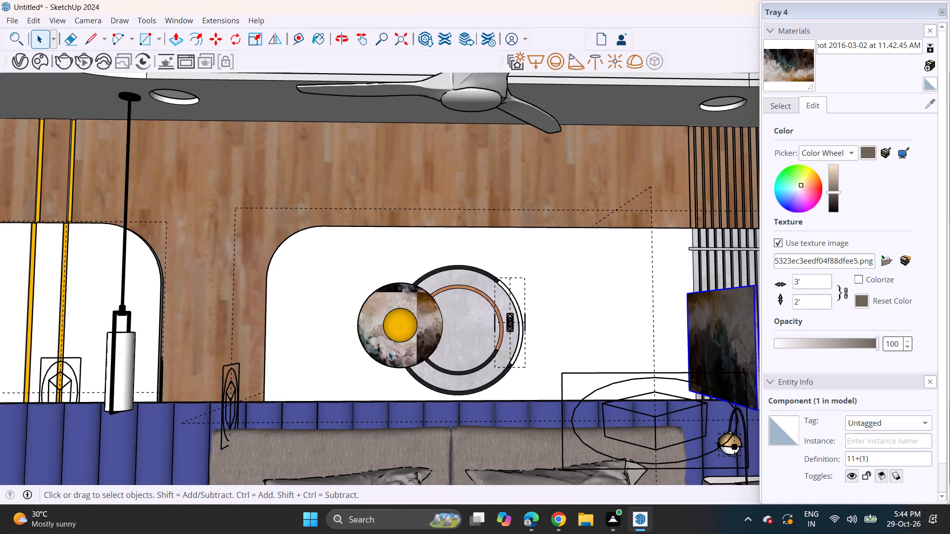
key(space)
click(388, 352)
right_click(378, 350)
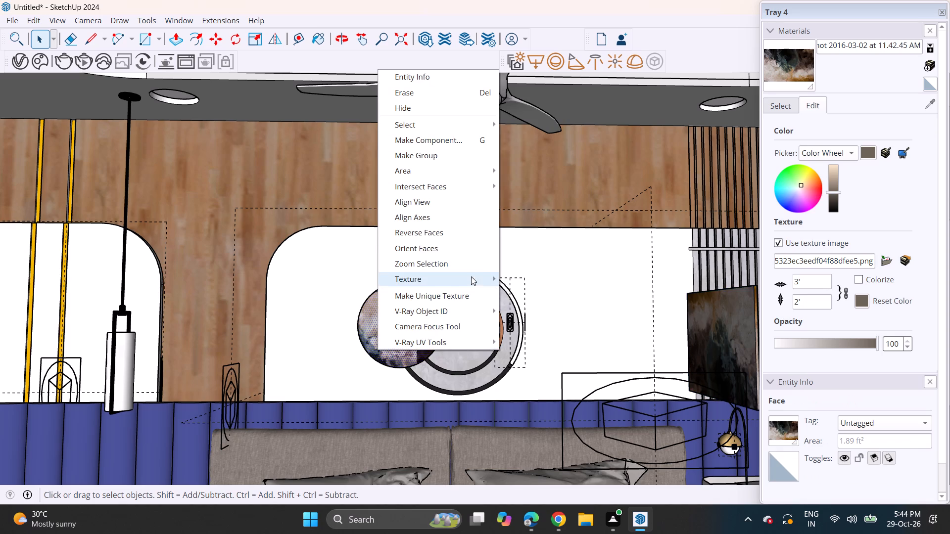
click(456, 280)
click(518, 286)
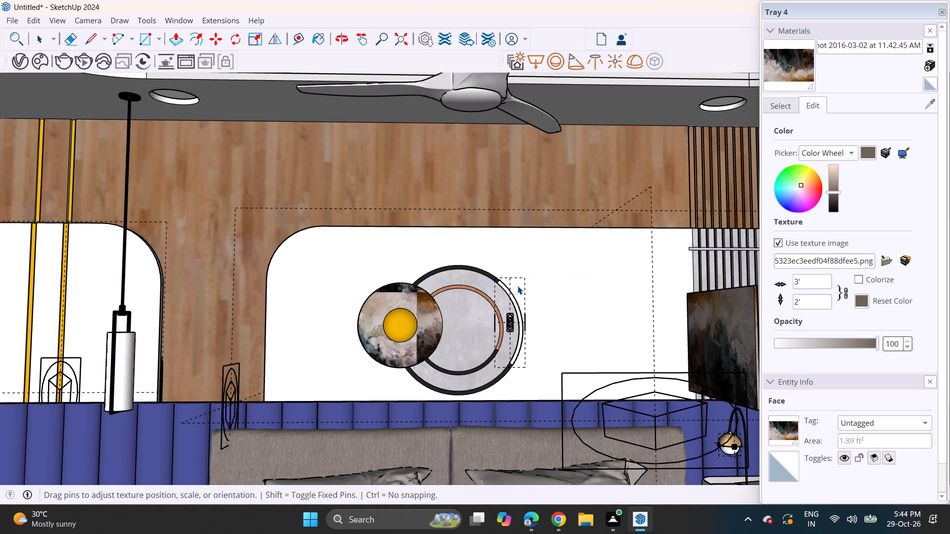
drag(422, 354, 470, 321)
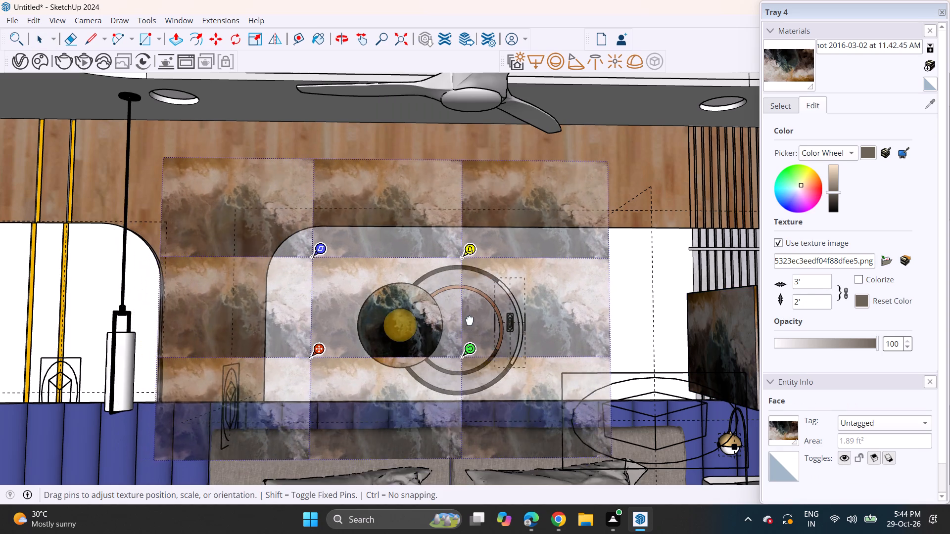
drag(470, 321, 464, 330)
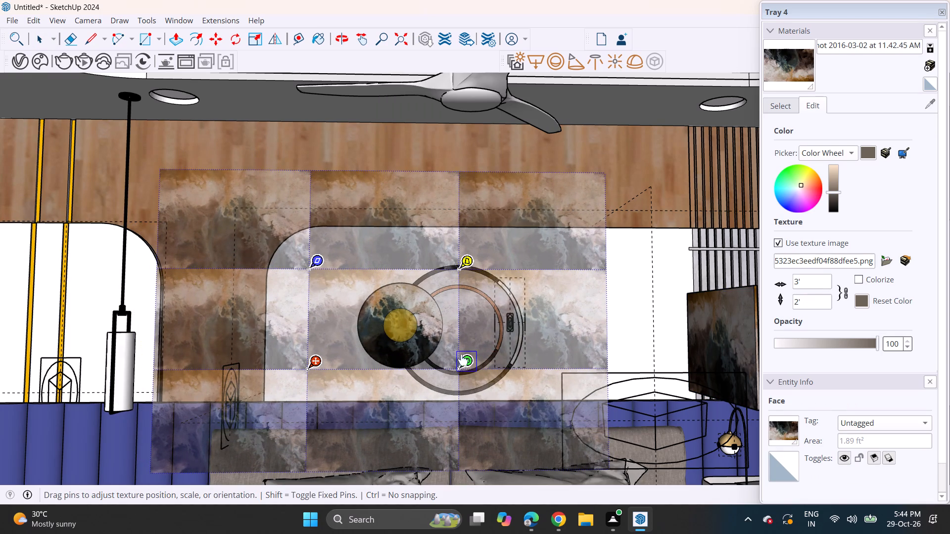
click(320, 371)
drag(350, 359, 357, 354)
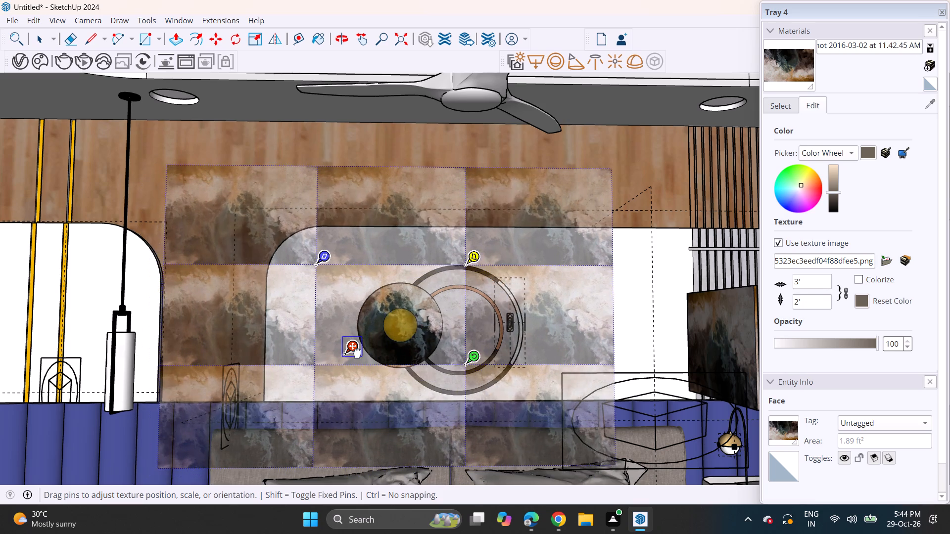
drag(357, 354, 356, 359)
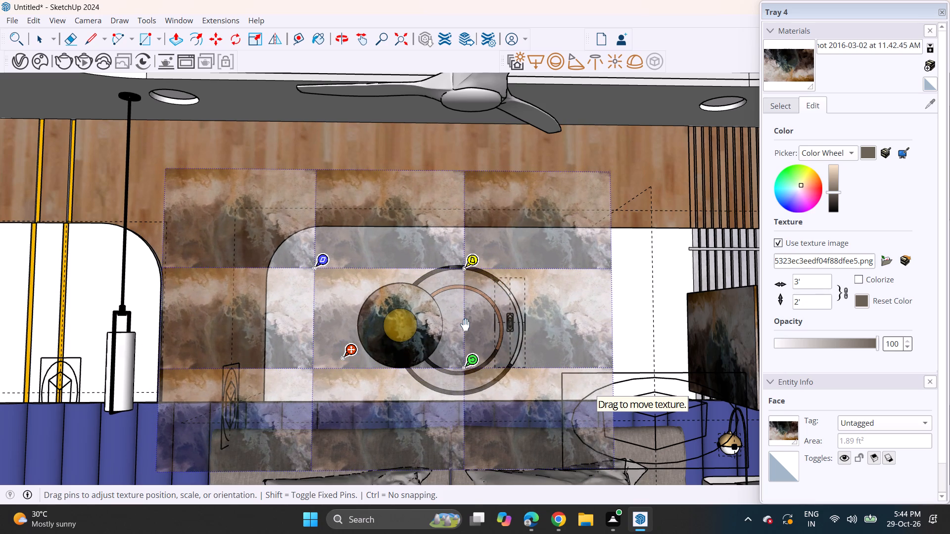
key(space)
click(397, 257)
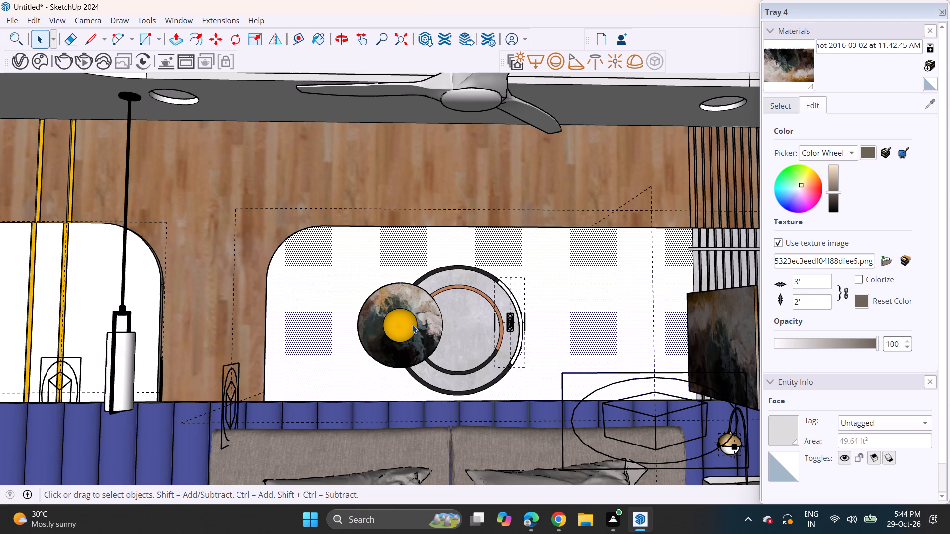
Sample 0130_Gainsboro from the wall panel above the bed and paint the large grey disc and its surrounding ring in the wall art.
scroll(412, 325, down, 4)
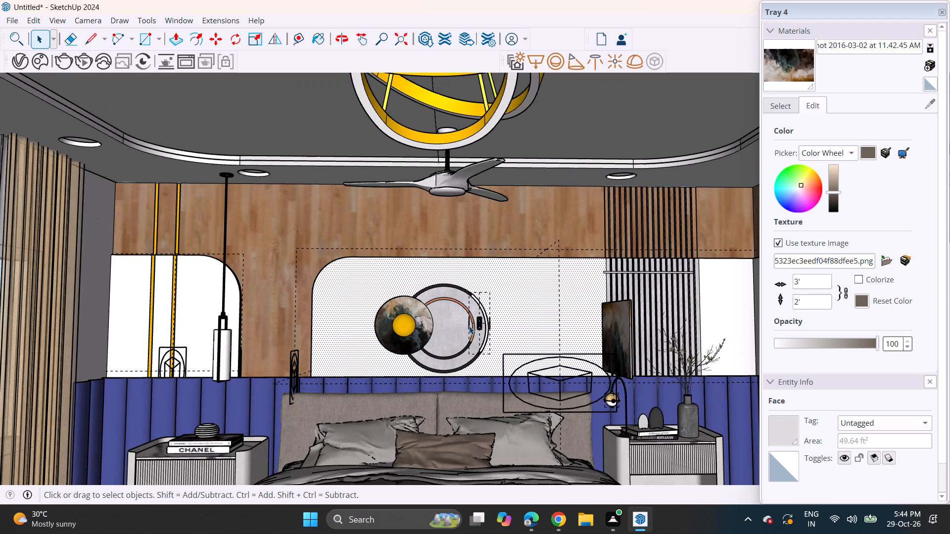
scroll(469, 328, down, 1)
middle_drag(468, 337, 458, 315)
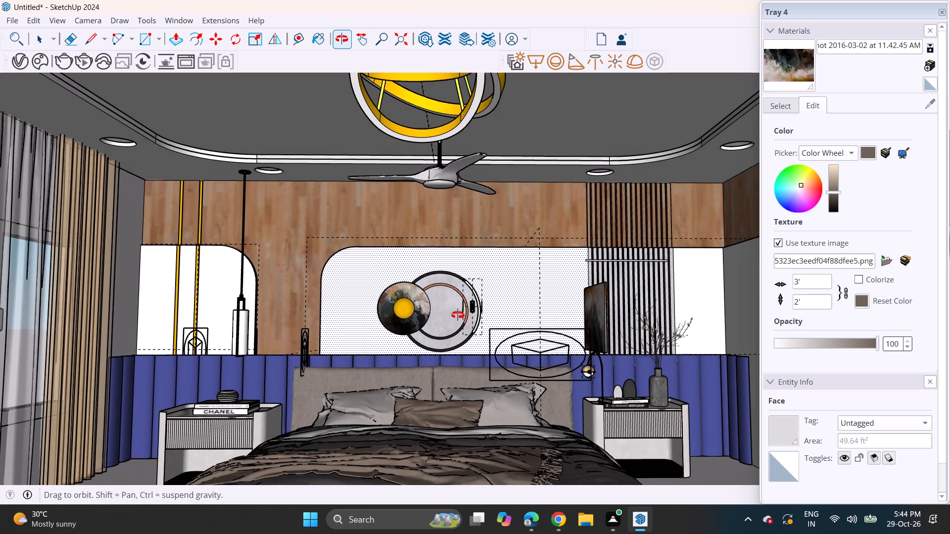
middle_drag(458, 315, 457, 315)
middle_drag(462, 315, 472, 322)
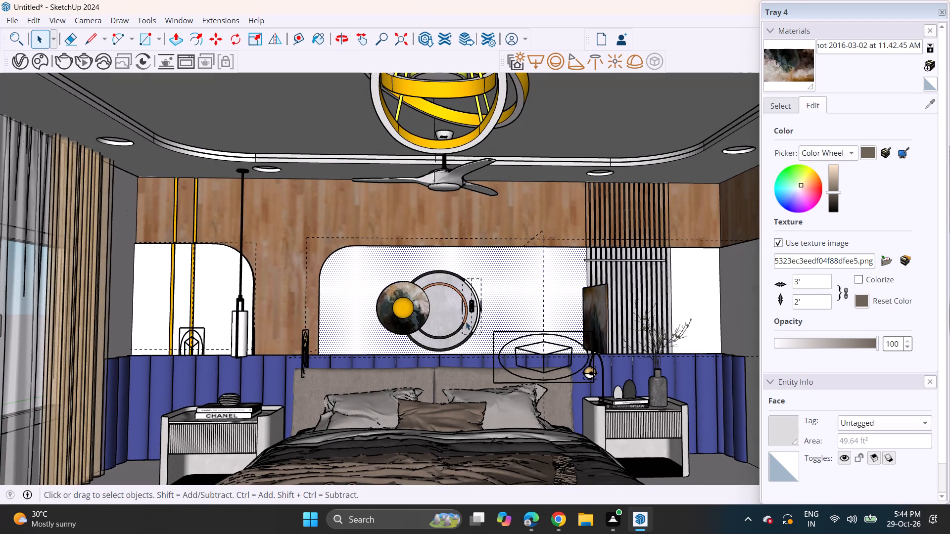
click(795, 105)
click(927, 108)
click(519, 275)
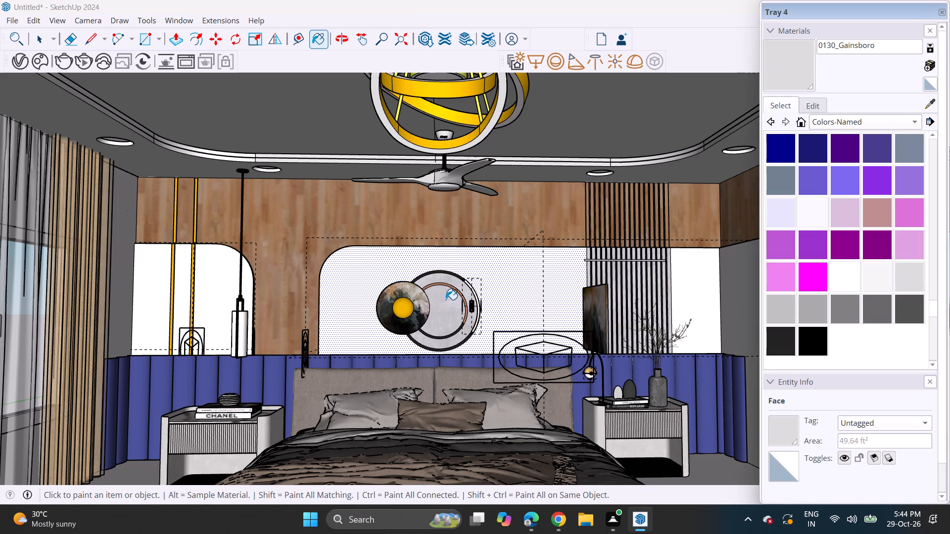
click(453, 304)
click(462, 287)
Create a new Generic V-Ray material and switch its preview scene to a flat surface.
scroll(455, 288, down, 2)
middle_drag(463, 306, 444, 292)
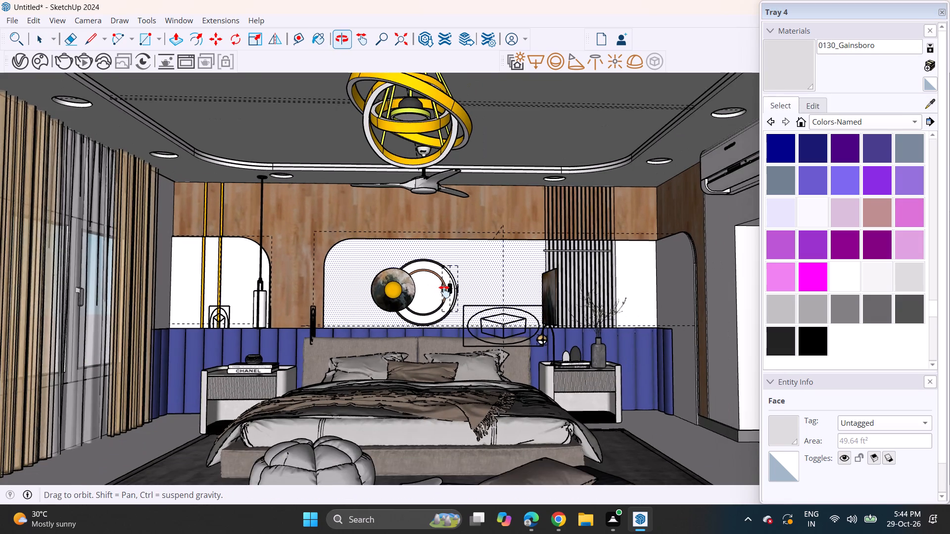
middle_drag(444, 292, 451, 292)
scroll(450, 289, down, 2)
scroll(450, 289, up, 2)
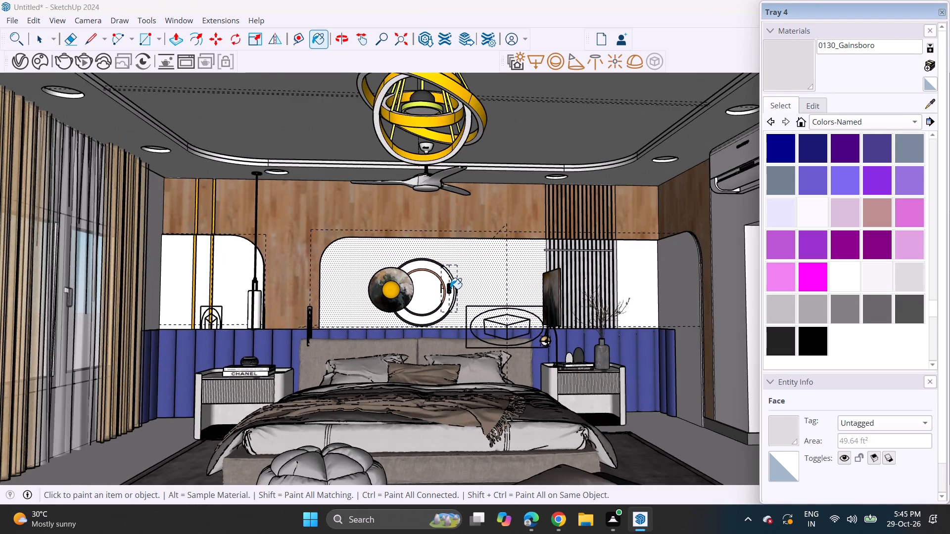
scroll(450, 289, down, 1)
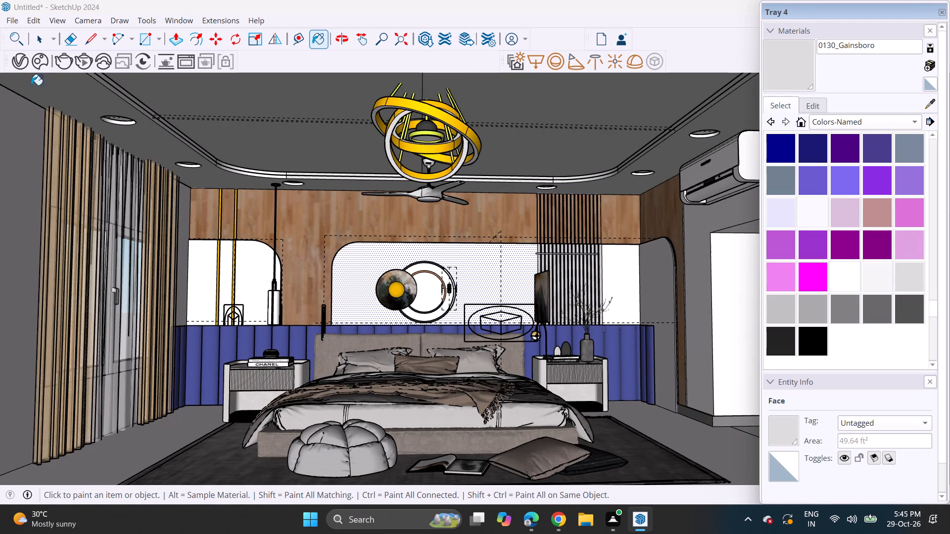
click(20, 64)
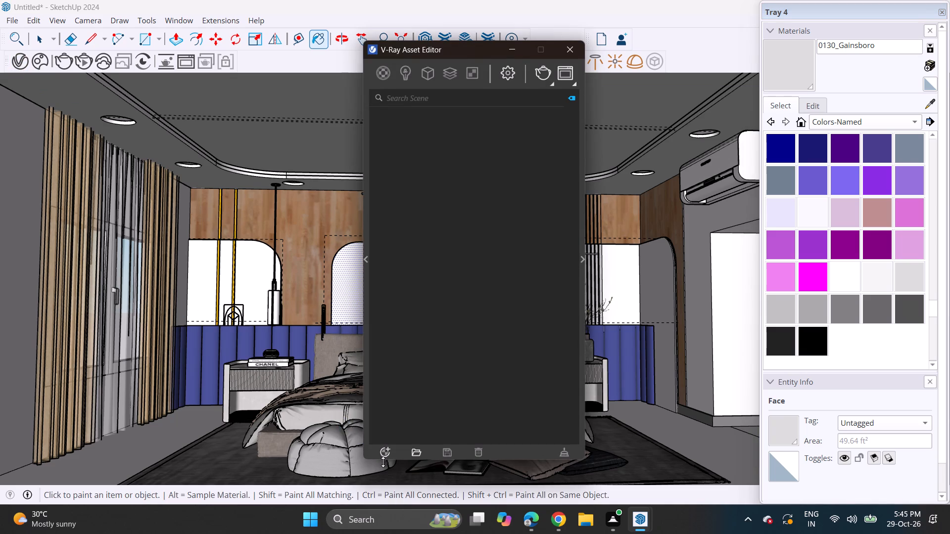
click(381, 453)
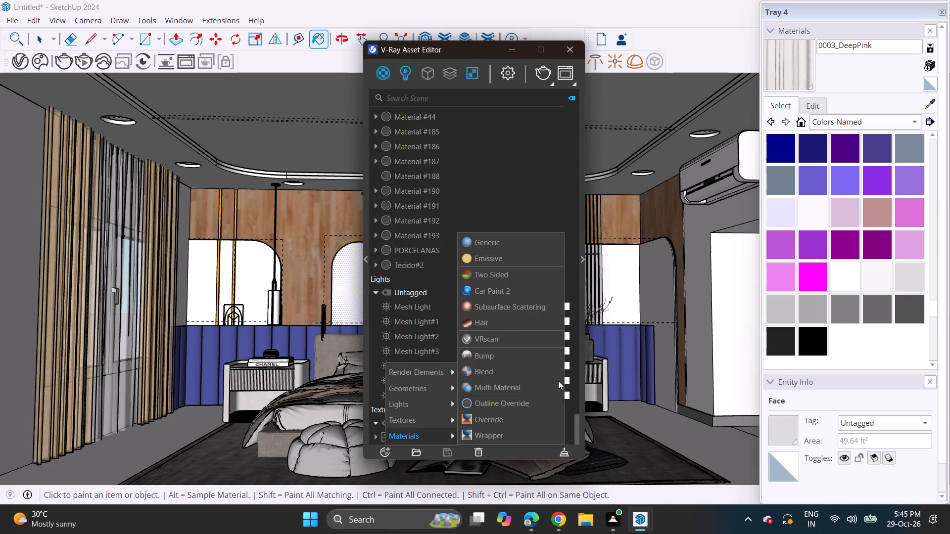
click(520, 240)
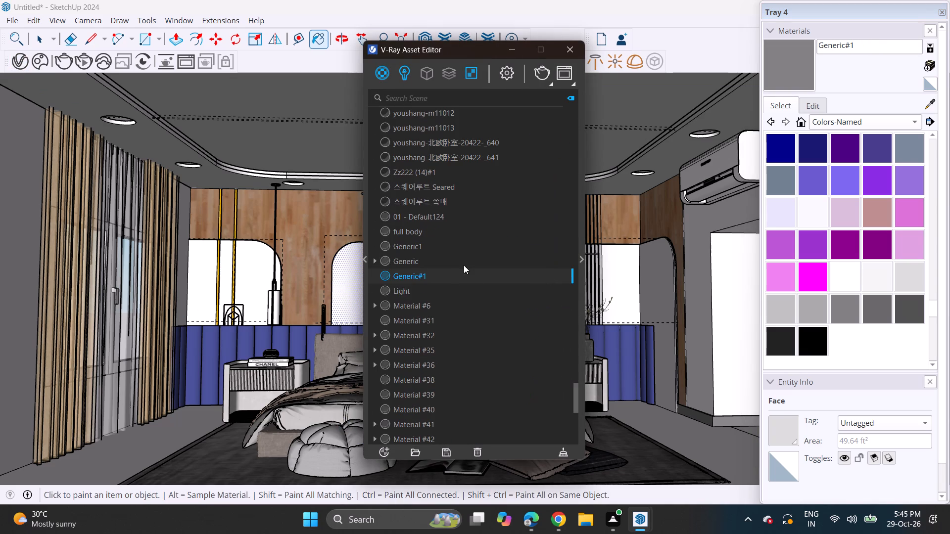
click(582, 258)
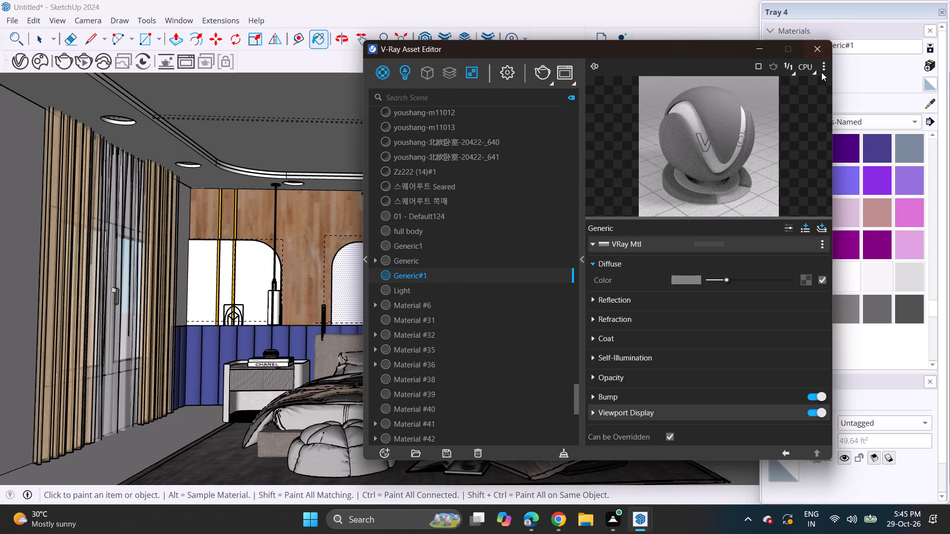
click(821, 72)
click(827, 64)
click(806, 117)
Lighten the Generic#1 material's diffuse to light grey, set its reflection color to mid grey, and close the Asset Editor.
click(740, 280)
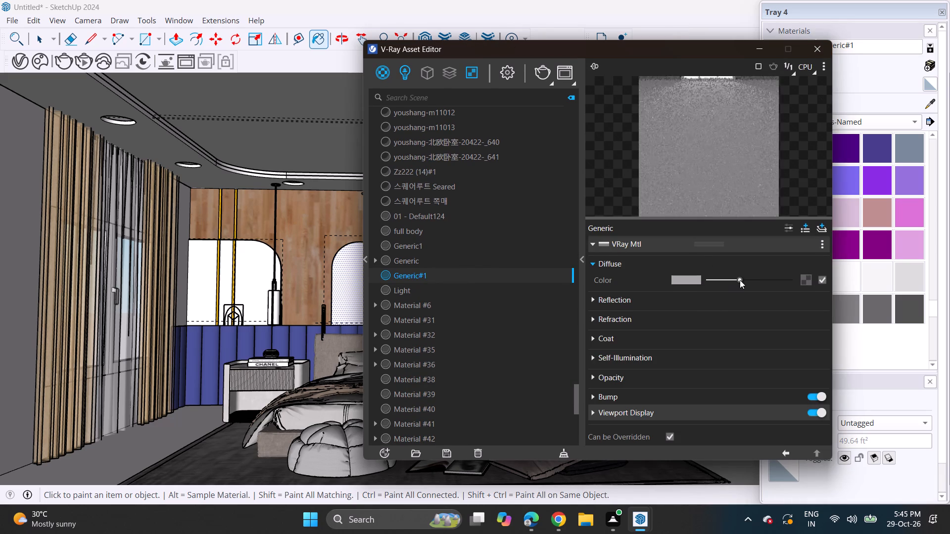
click(746, 279)
click(700, 304)
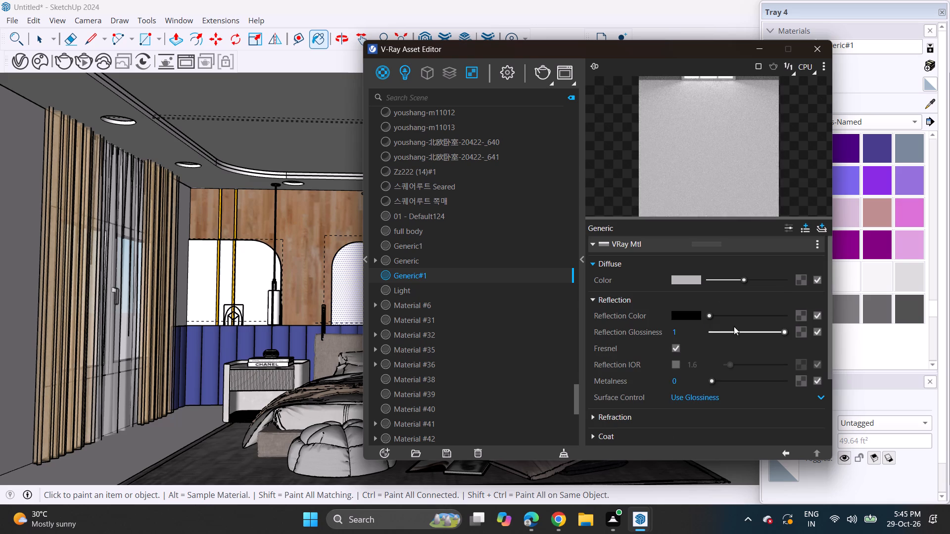
click(737, 316)
click(727, 315)
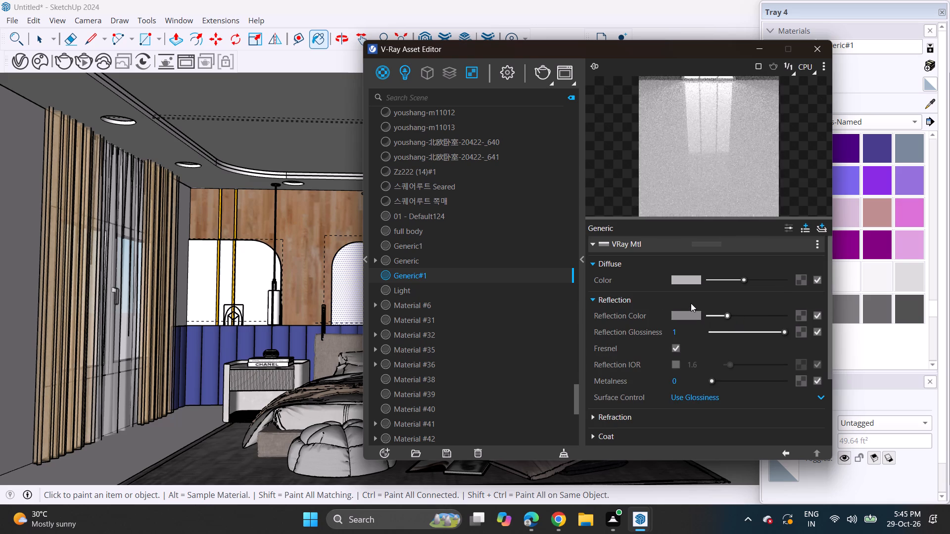
click(178, 437)
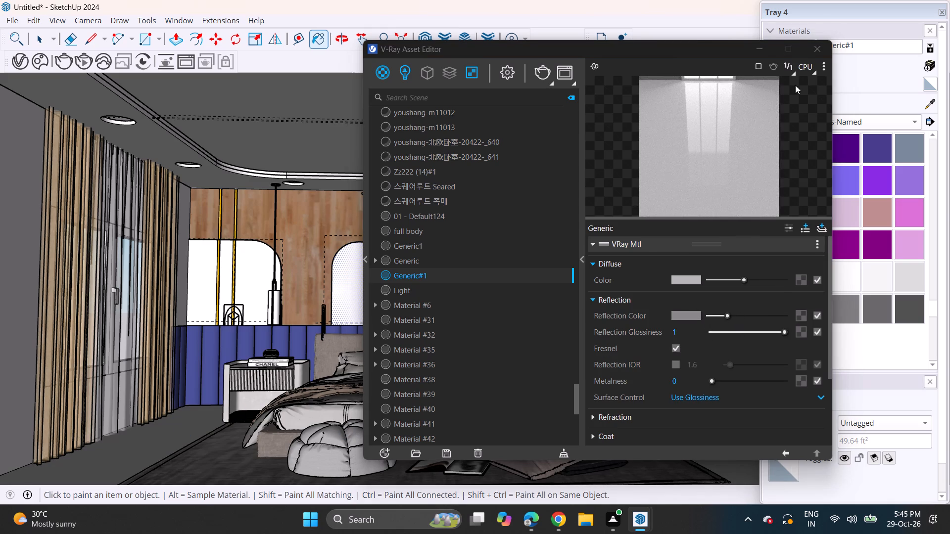
click(816, 53)
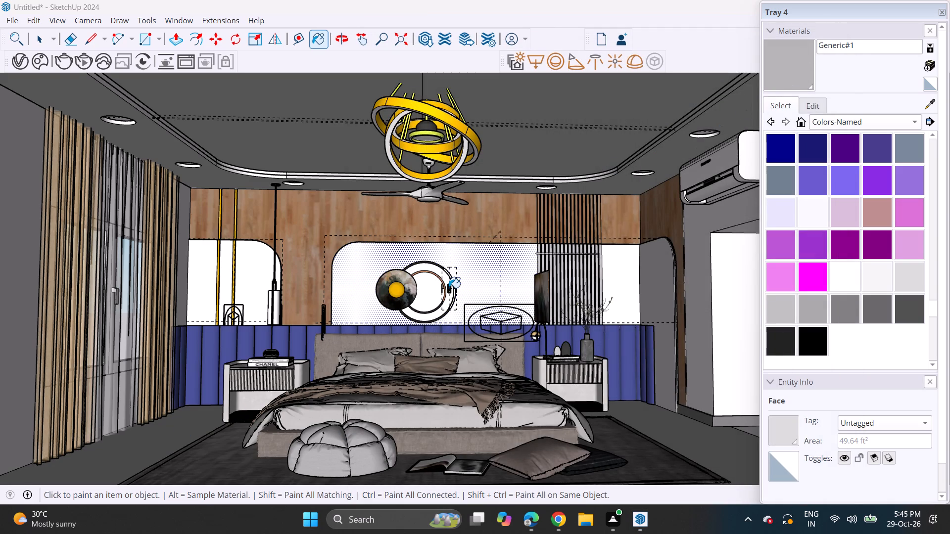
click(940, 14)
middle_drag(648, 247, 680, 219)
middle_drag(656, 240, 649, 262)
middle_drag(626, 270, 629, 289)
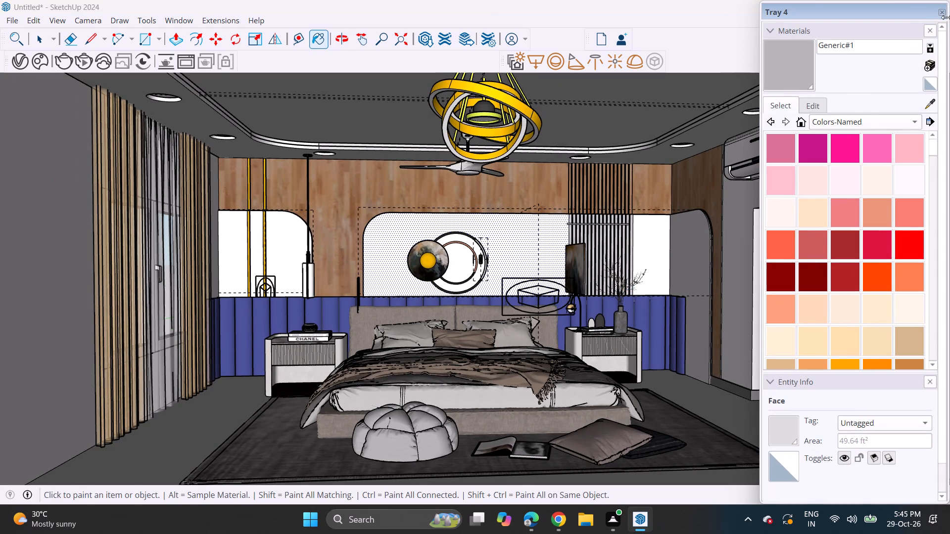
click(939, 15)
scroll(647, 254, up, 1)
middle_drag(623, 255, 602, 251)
Draw rectangles from the outside across the door opening in the wall opposite the bed to close it with faces.
shift+middle_drag(594, 259, 693, 253)
scroll(609, 198, down, 5)
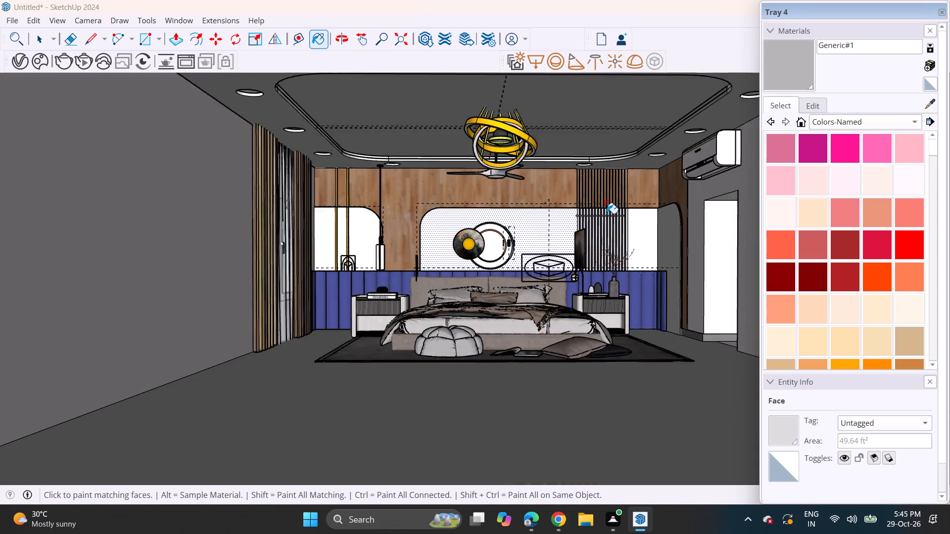
middle_drag(628, 231, 165, 288)
scroll(483, 212, down, 4)
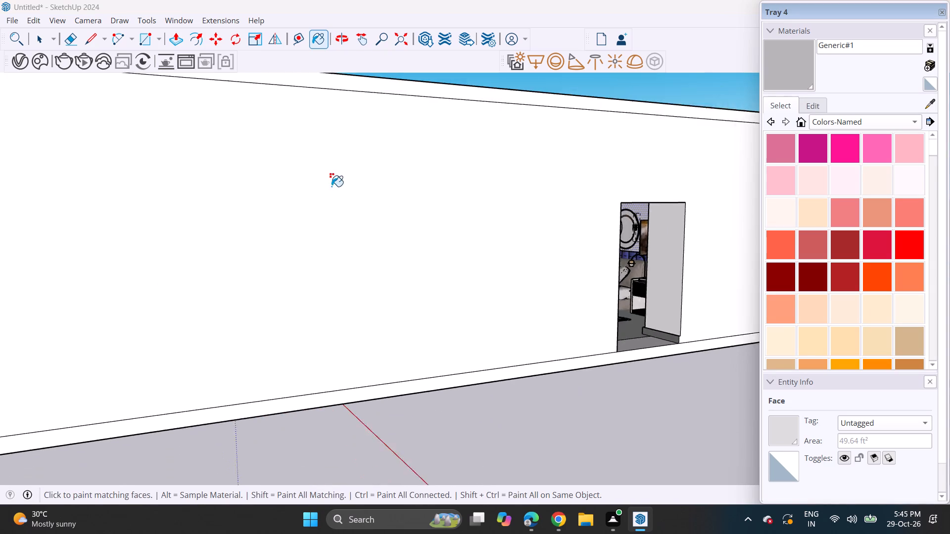
click(148, 36)
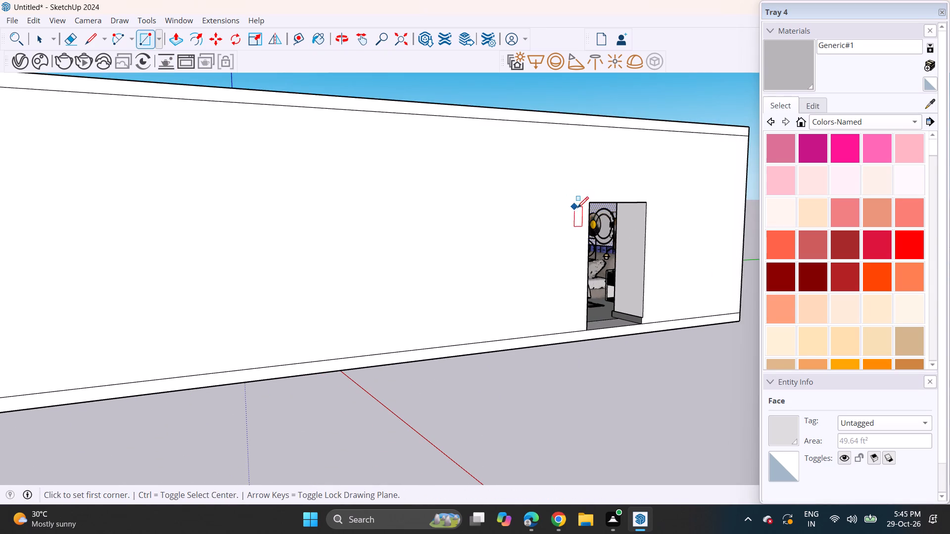
click(590, 201)
click(648, 324)
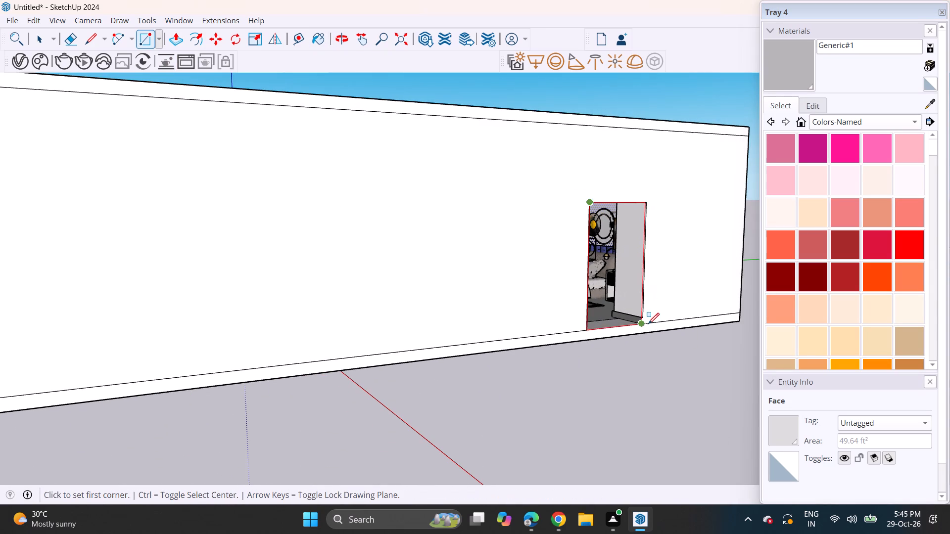
scroll(643, 318, up, 5)
click(643, 318)
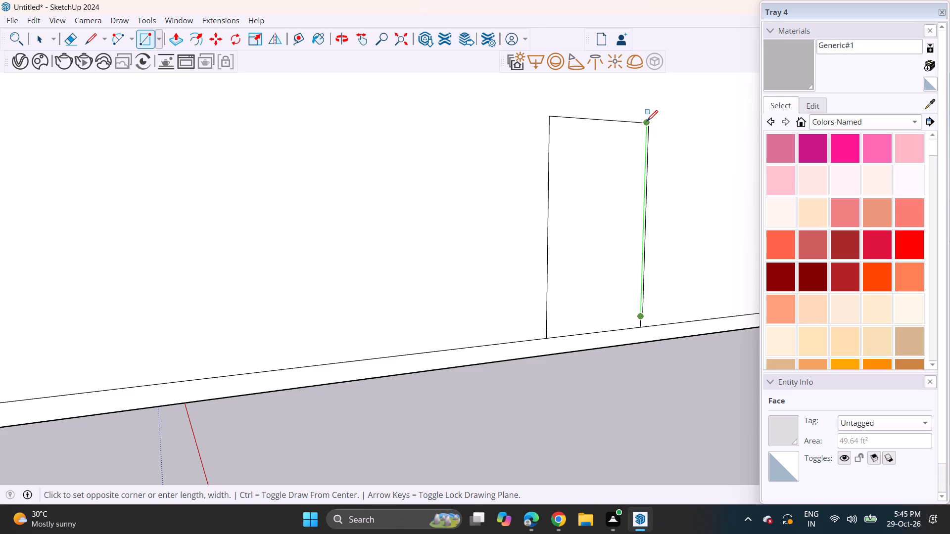
click(650, 120)
Return inside the bedroom facing the bed and hide the Materials and Entity Info tray.
middle_drag(483, 206, 734, 205)
shift+middle_drag(561, 222, 630, 244)
middle_drag(639, 239, 660, 236)
scroll(666, 241, up, 1)
shift+middle_drag(658, 240, 622, 252)
scroll(622, 252, up, 2)
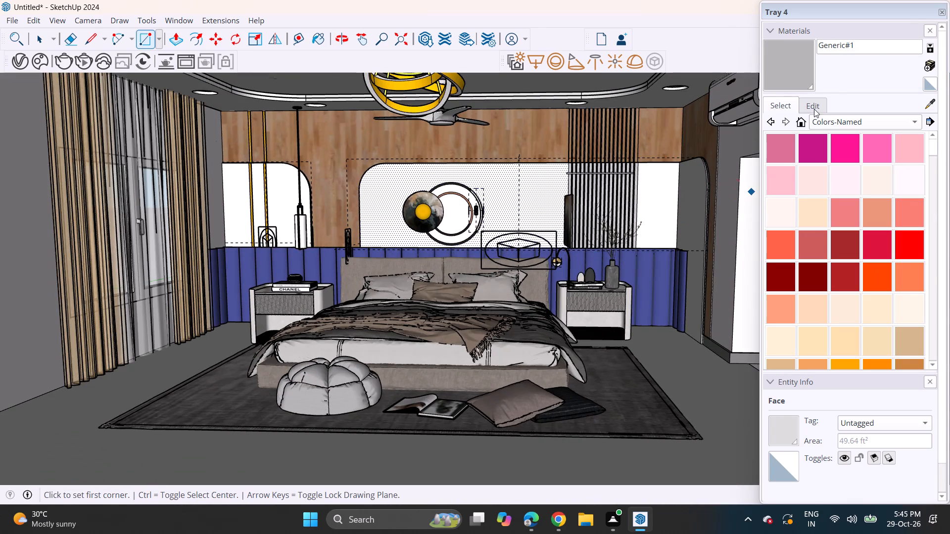
click(940, 13)
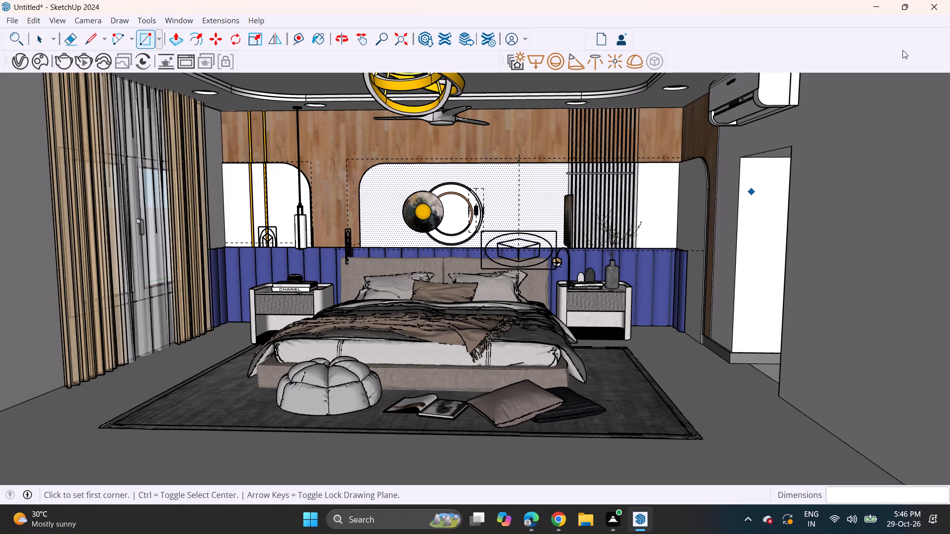
Frame a straight-on view of the bed wall for rendering, with the curtains, rug and air conditioner in view.
scroll(892, 46, down, 3)
key(space)
middle_drag(472, 207, 501, 193)
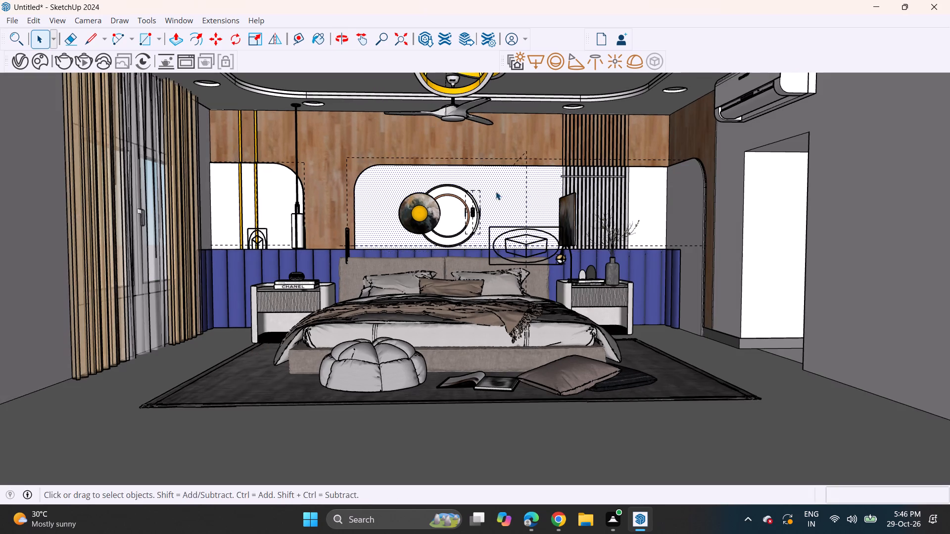
shift+middle_drag(498, 191, 522, 221)
scroll(516, 221, up, 1)
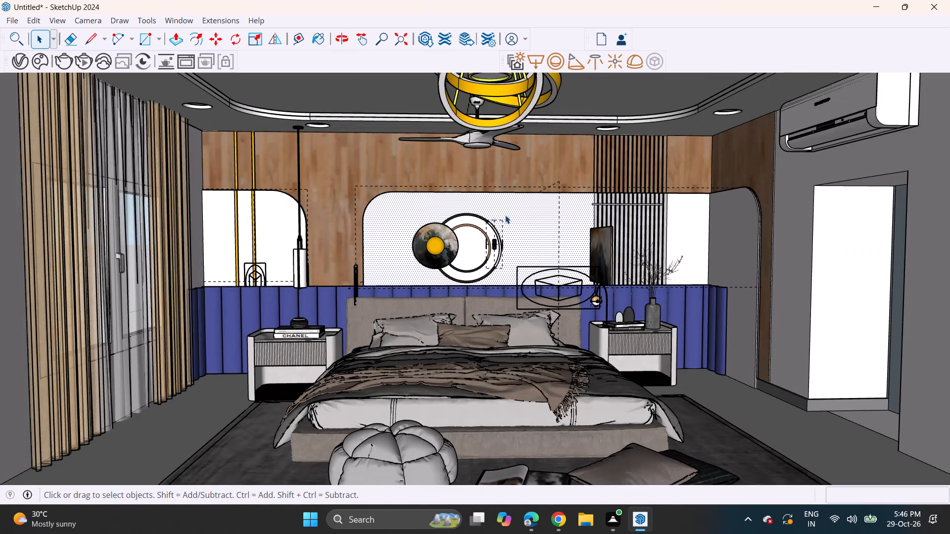
middle_drag(494, 213, 486, 210)
shift+middle_drag(494, 211, 518, 197)
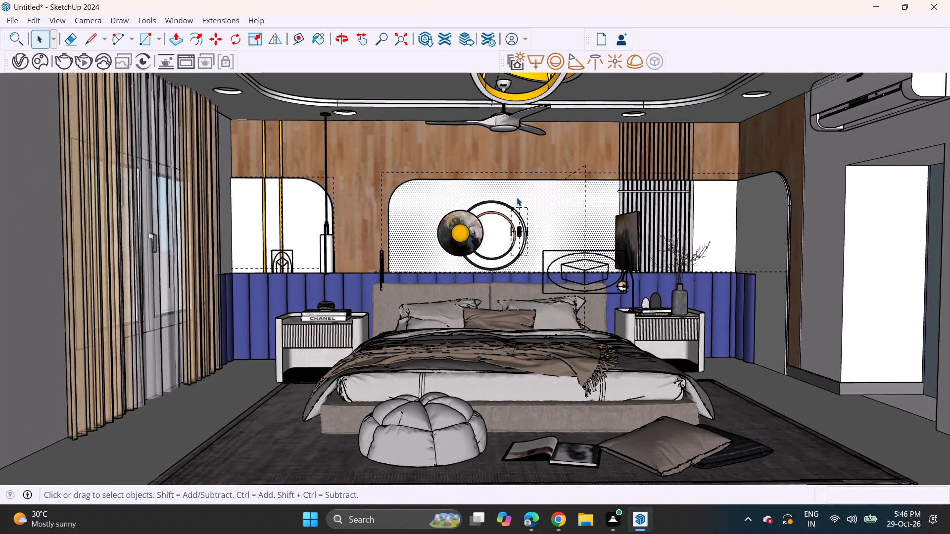
scroll(517, 197, down, 3)
scroll(512, 203, up, 1)
shift+middle_drag(512, 203, 490, 229)
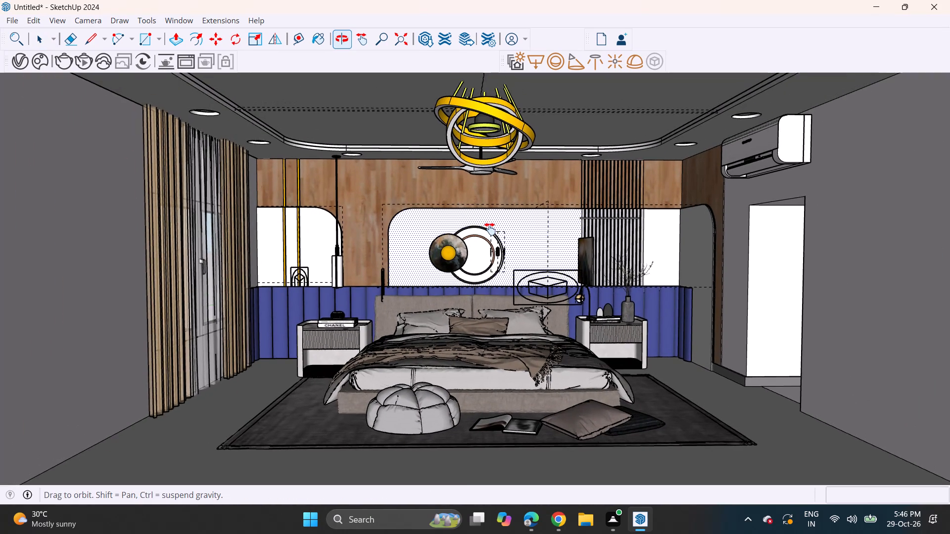
shift+middle_drag(490, 229, 480, 226)
scroll(480, 226, up, 1)
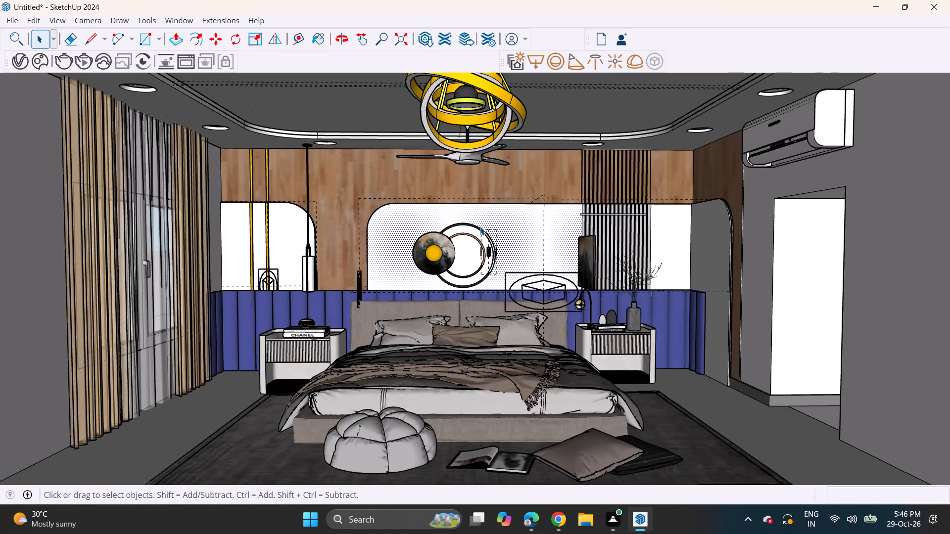
shift+middle_drag(480, 232, 478, 220)
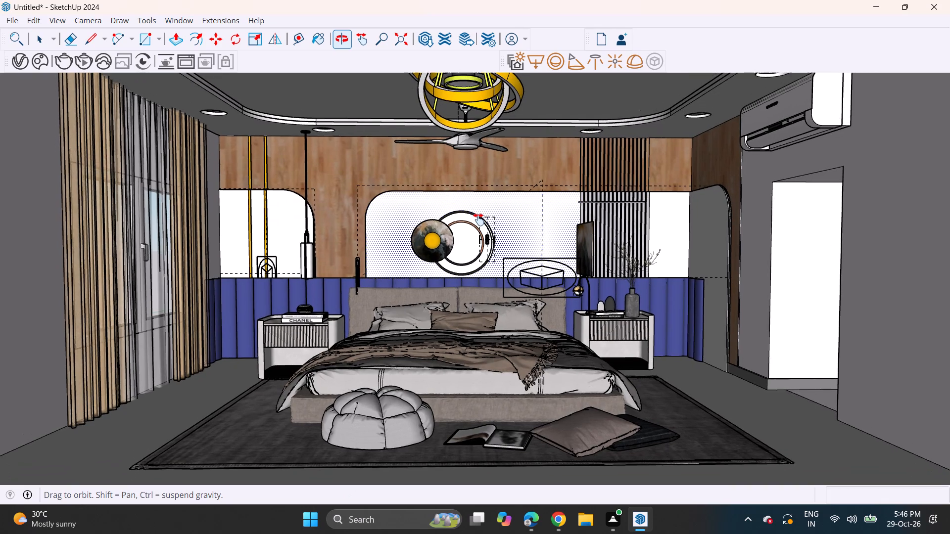
shift+middle_drag(478, 220, 478, 220)
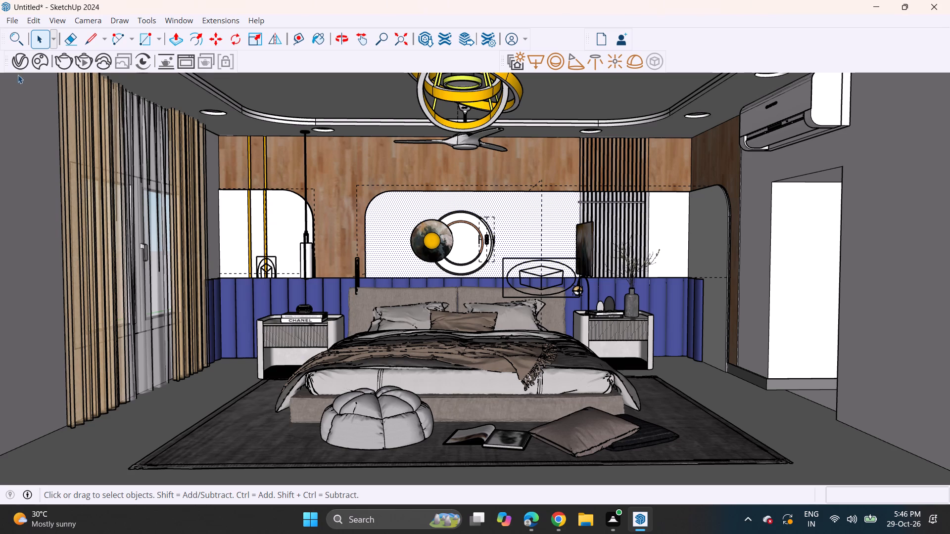
In the V-Ray render settings, set the quality to Medium+ and the camera exposure value to 14.
click(23, 63)
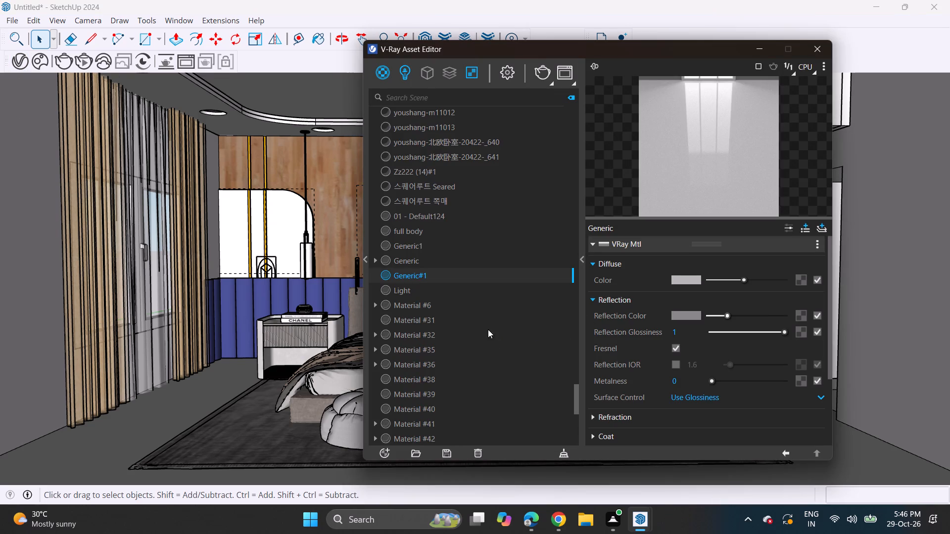
click(511, 68)
click(540, 148)
click(492, 199)
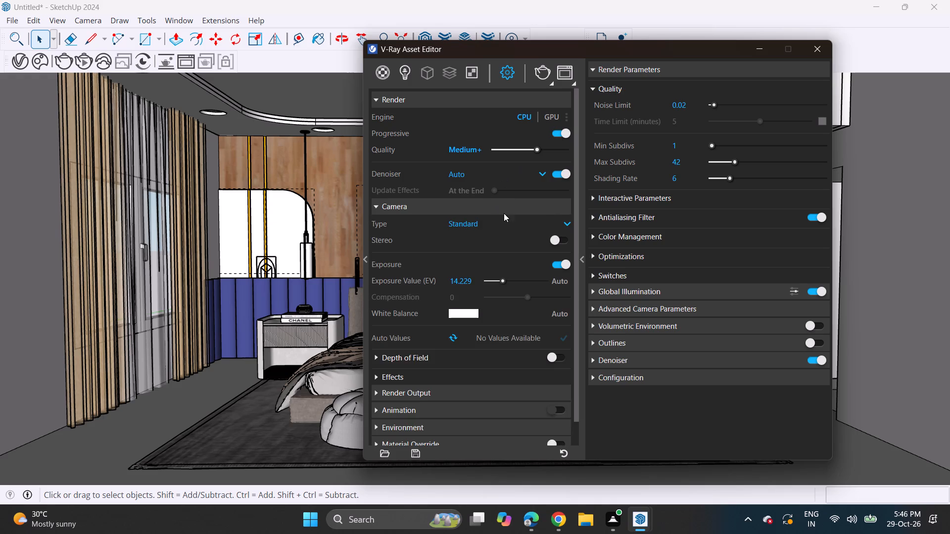
click(477, 283)
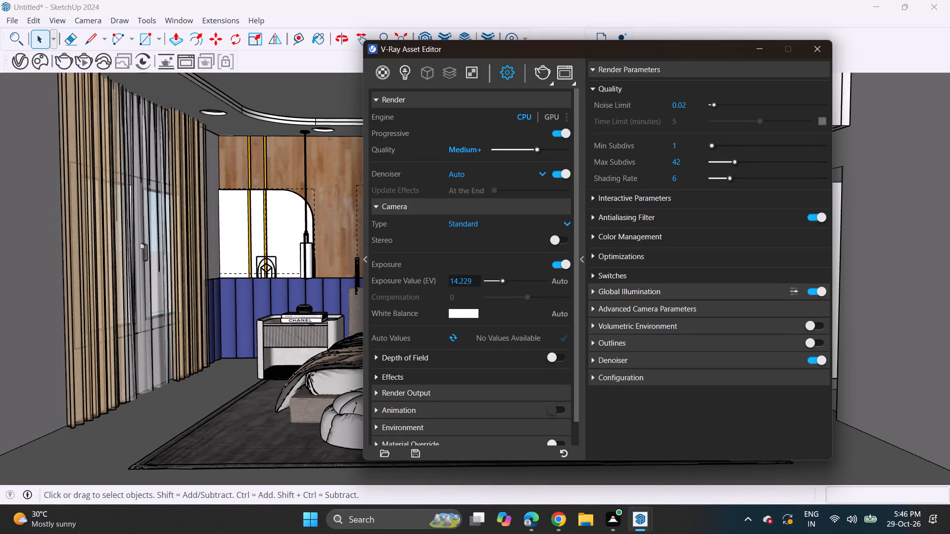
key(BackSpace)
key(BackSpace)
key(BackSpace)
key(BackSpace)
key(Return)
In the render output settings, enable Safe Frame and set the aspect ratio to 4:3 - Picture.
click(405, 386)
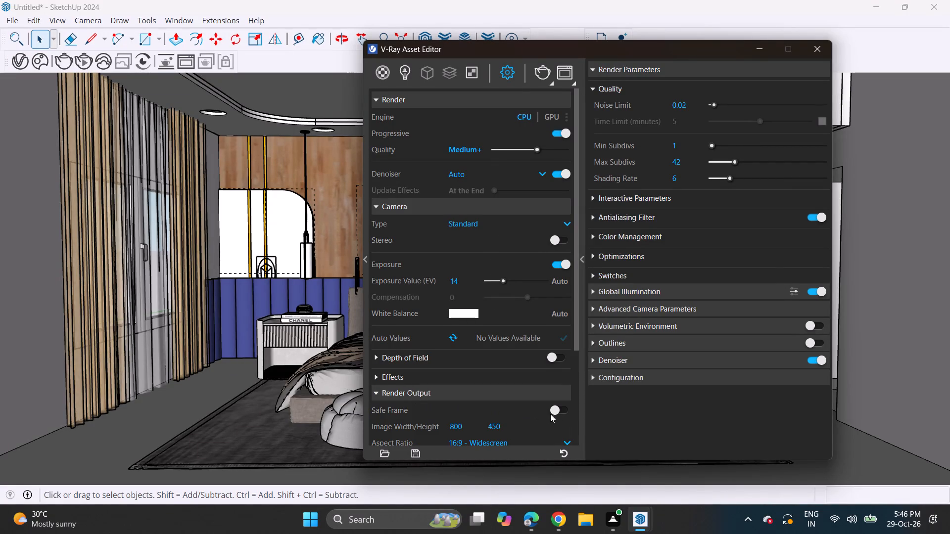
click(556, 414)
scroll(530, 410, down, 1)
click(514, 380)
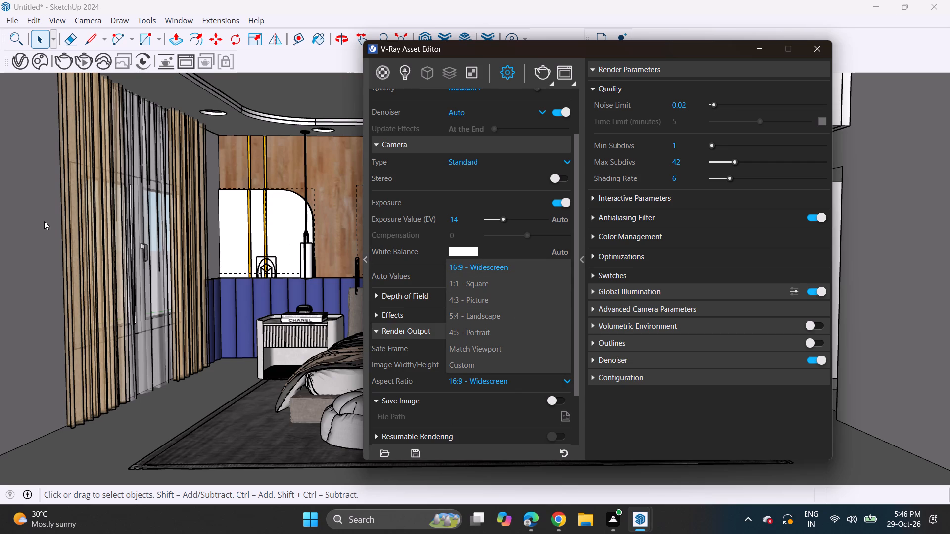
click(496, 293)
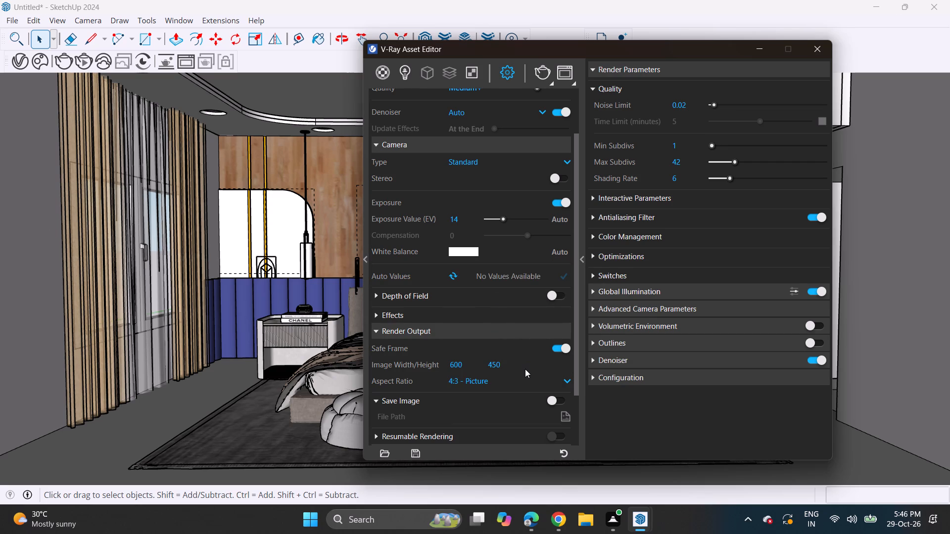
click(564, 348)
click(556, 348)
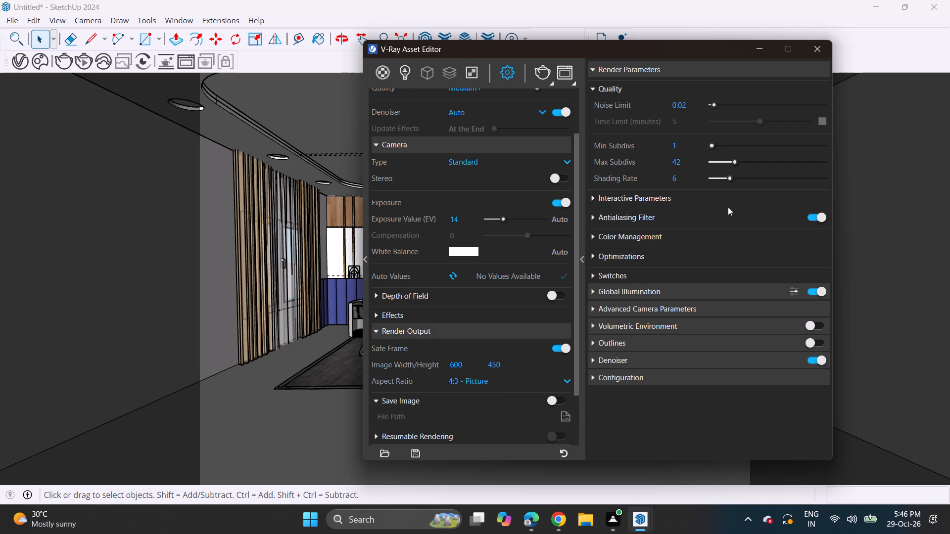
Set the global illumination primary rays to Irradiance map (deprecated) and close the render settings.
click(681, 295)
click(689, 307)
click(693, 323)
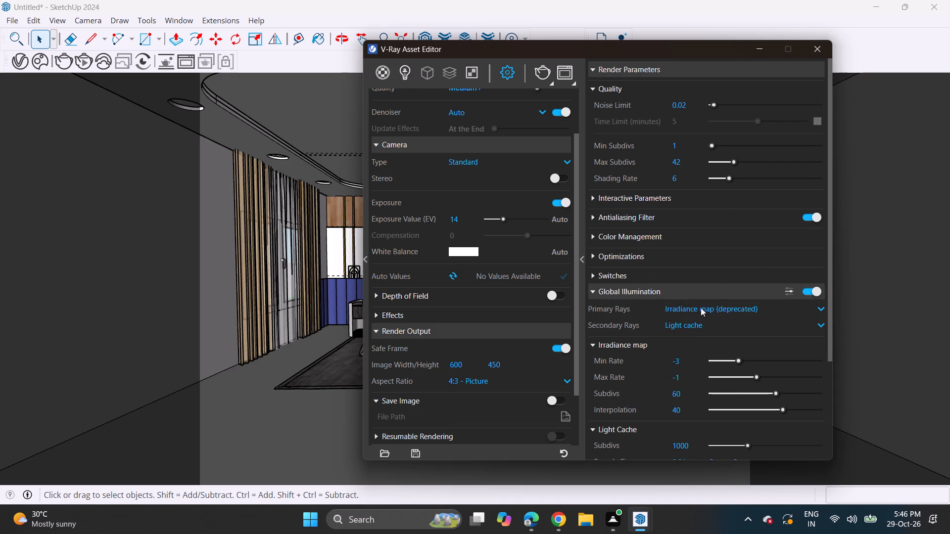
click(844, 103)
click(816, 32)
click(817, 42)
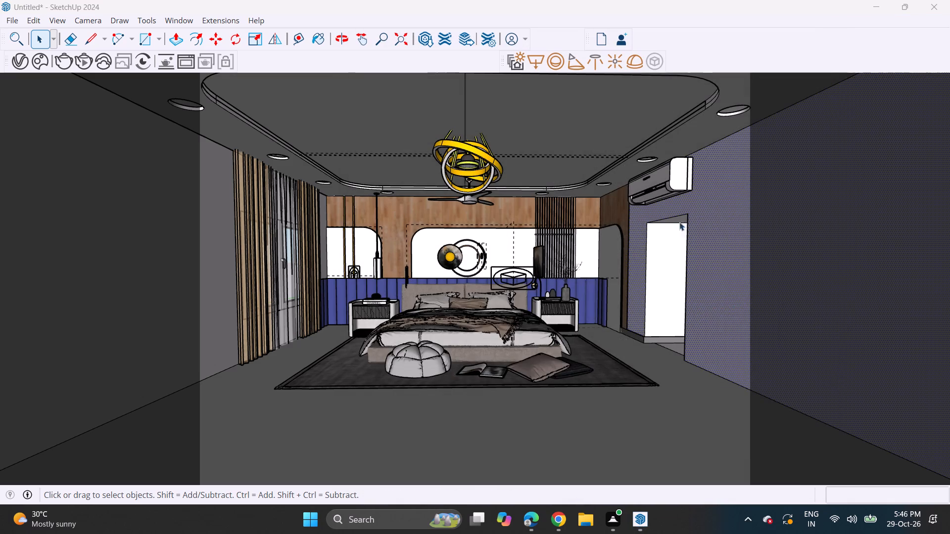
Reframe the straight-on view so the bed, nightstands, curtains and rug sit within the 4:3 safe frame.
scroll(591, 294, up, 3)
scroll(549, 306, down, 2)
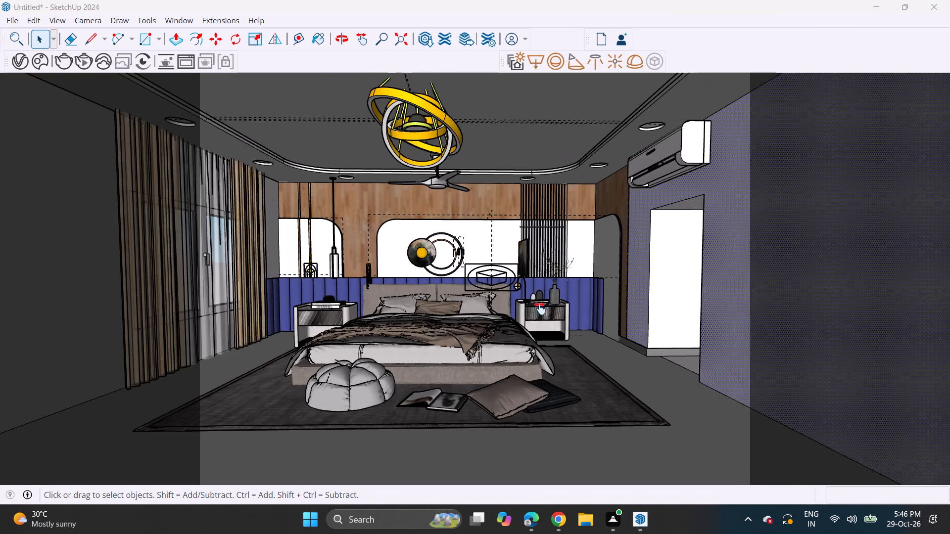
shift+middle_drag(537, 309, 589, 300)
middle_drag(588, 300, 579, 298)
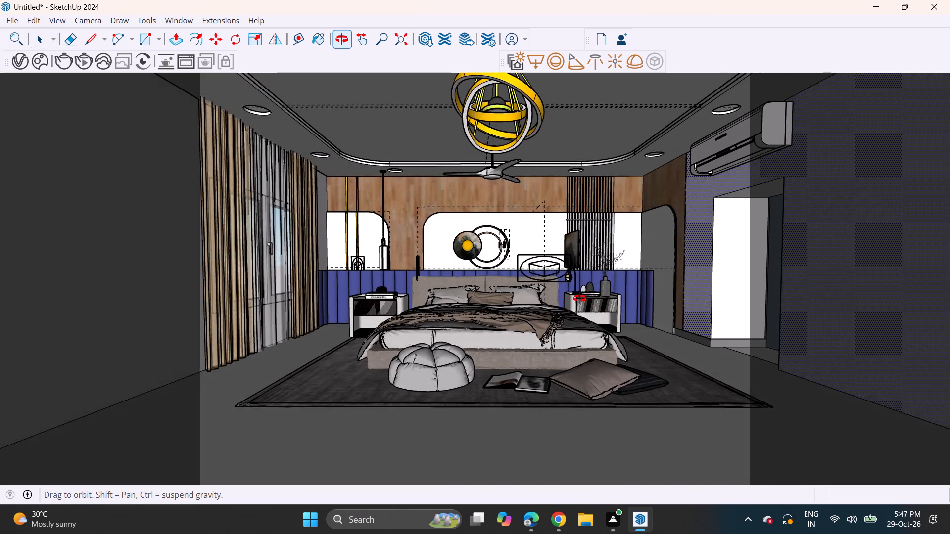
middle_drag(579, 298, 582, 309)
shift+middle_drag(584, 309, 576, 308)
shift+middle_click(597, 307)
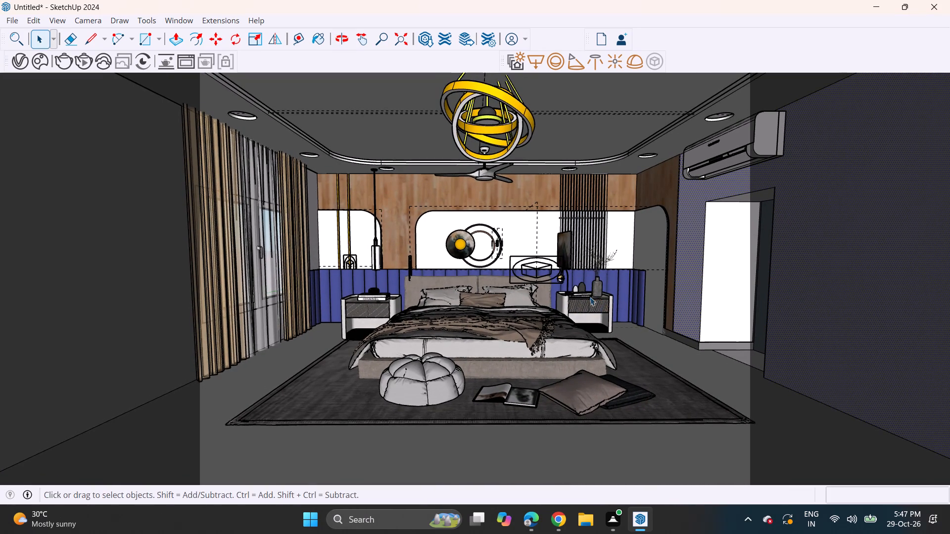
middle_click(596, 297)
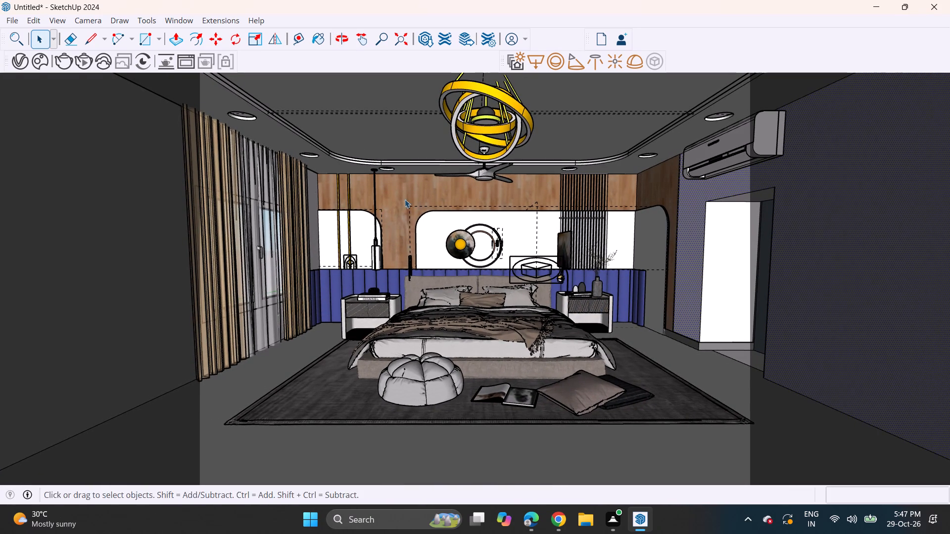
Start a non-interactive V-Ray render of the framed bedroom view.
click(65, 59)
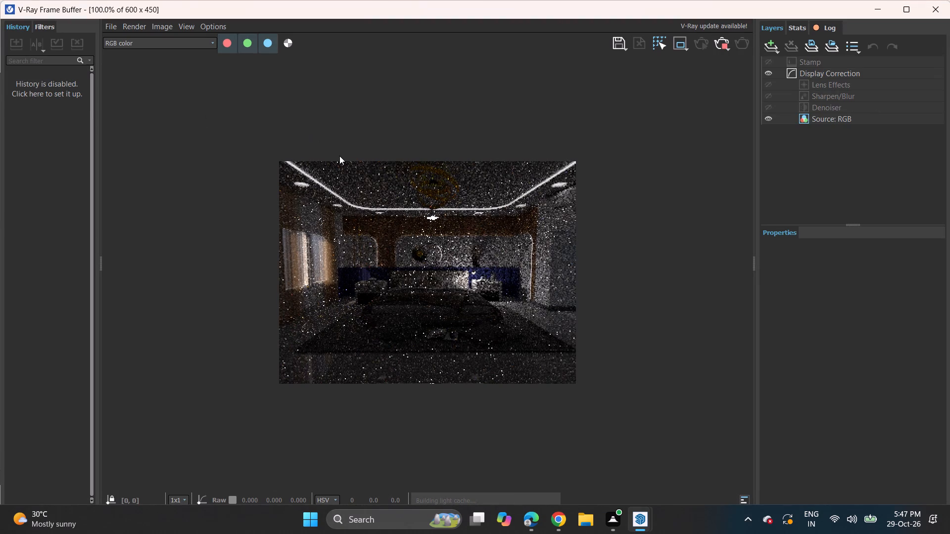
Add an Exposure correction layer to the render in the V-Ray Frame Buffer and raise its exposure to 3.926.
click(776, 45)
click(790, 184)
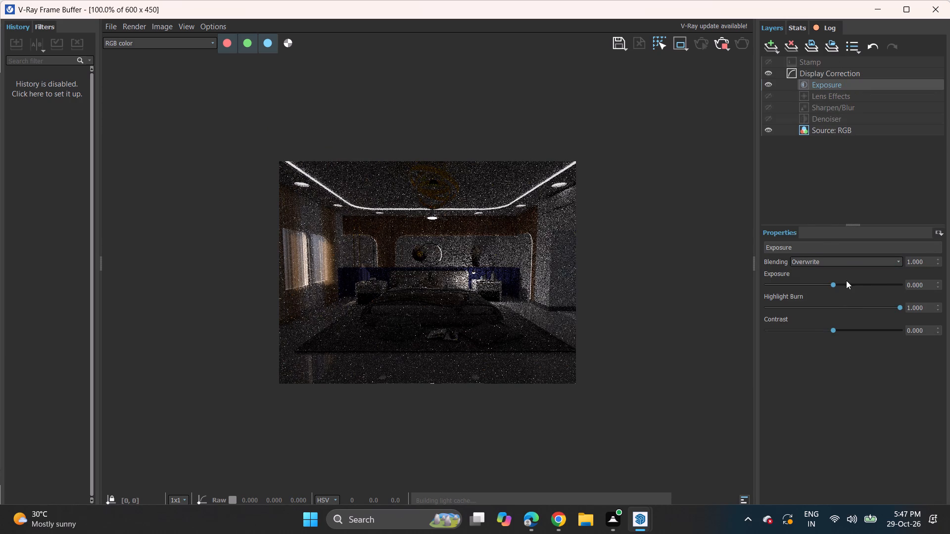
click(859, 284)
click(874, 283)
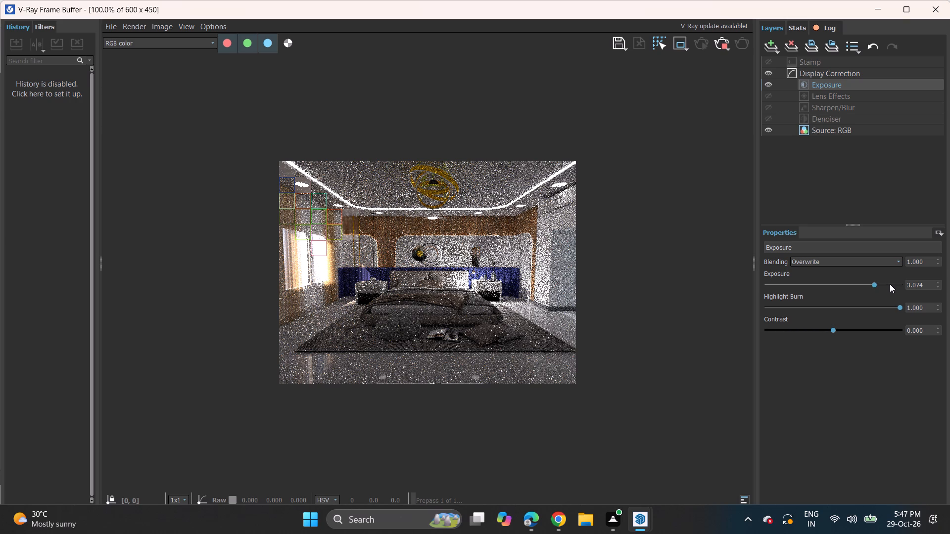
click(886, 284)
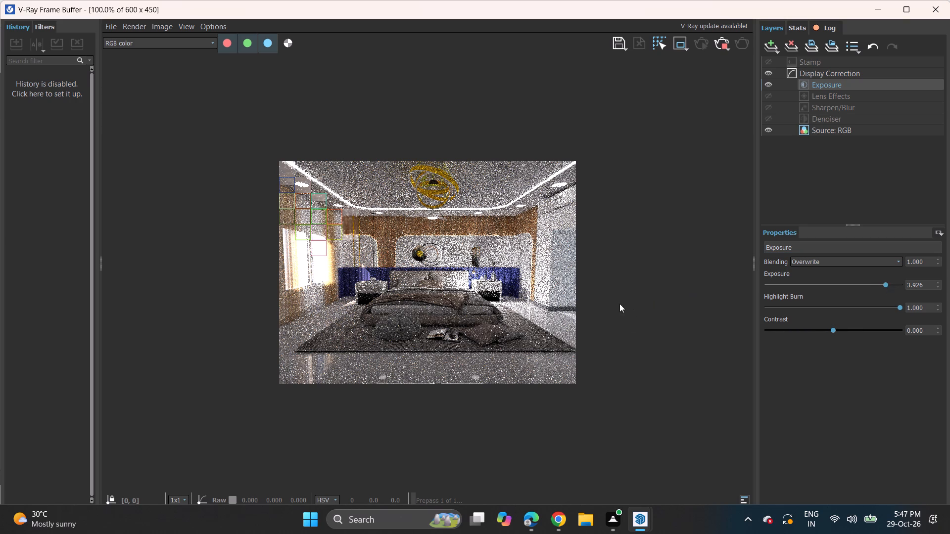
scroll(583, 300, up, 1)
scroll(577, 299, down, 1)
Close the V-Ray Frame Buffer and stop the running render.
click(931, 19)
click(930, 14)
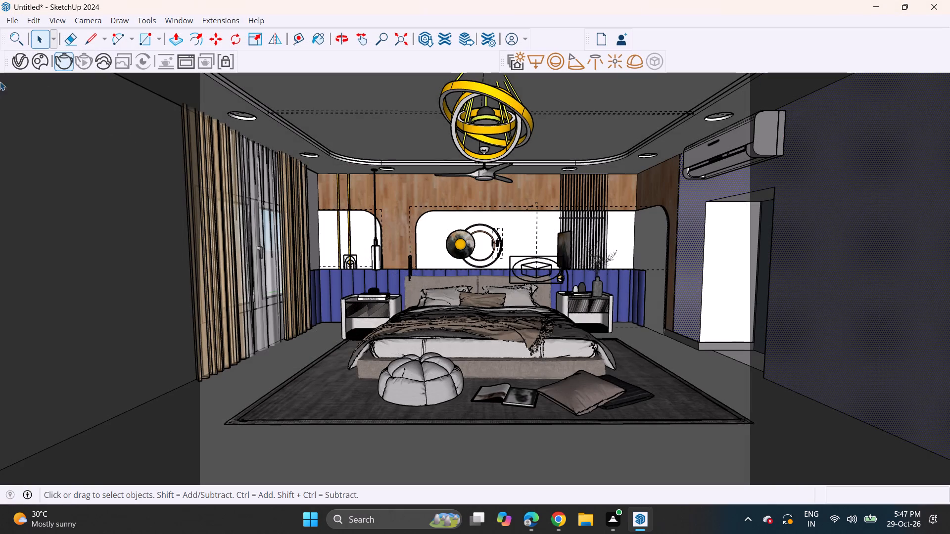
click(62, 62)
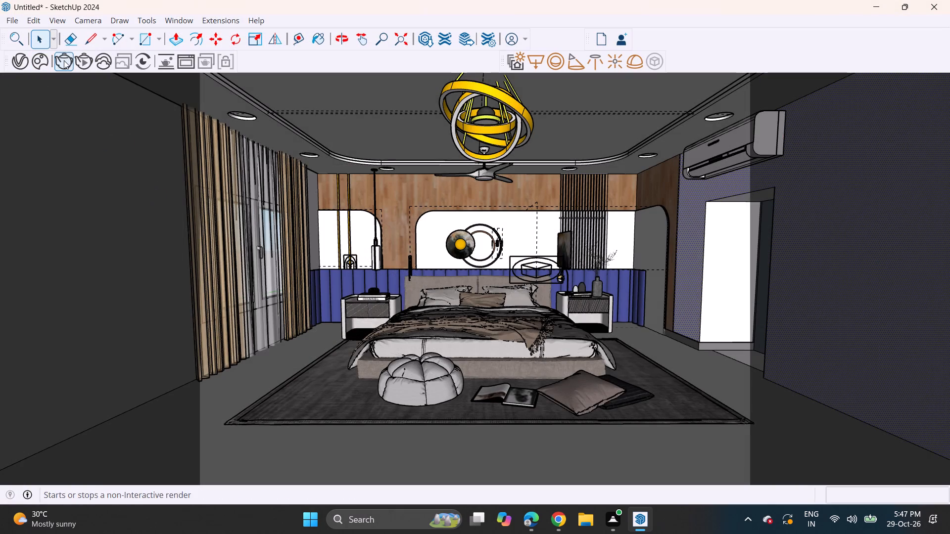
Reopen the V-Ray render settings and turn off Safe Frame.
click(23, 65)
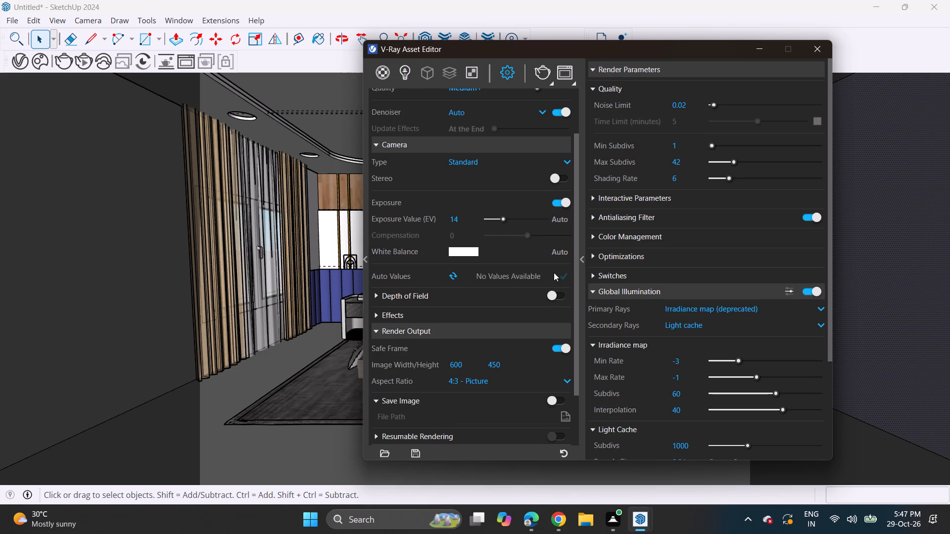
click(562, 345)
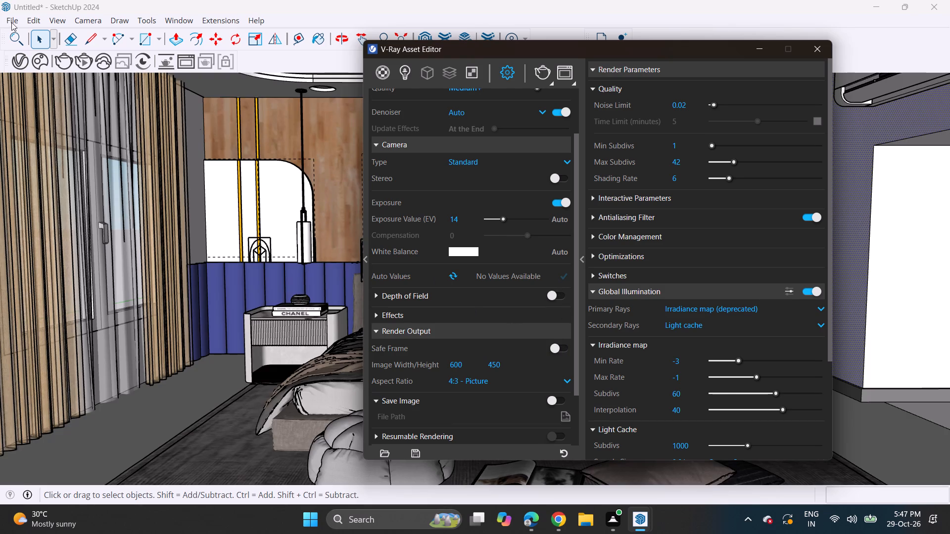
Save the model in the Documents folder as a SketchUp file named bedroom.
click(9, 18)
click(56, 91)
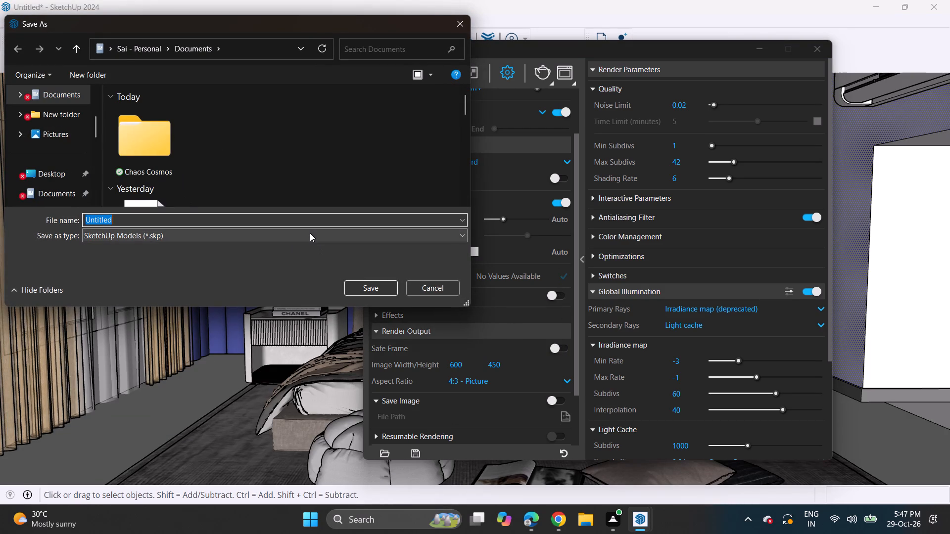
key(BackSpace)
text(bedr)
text(oom)
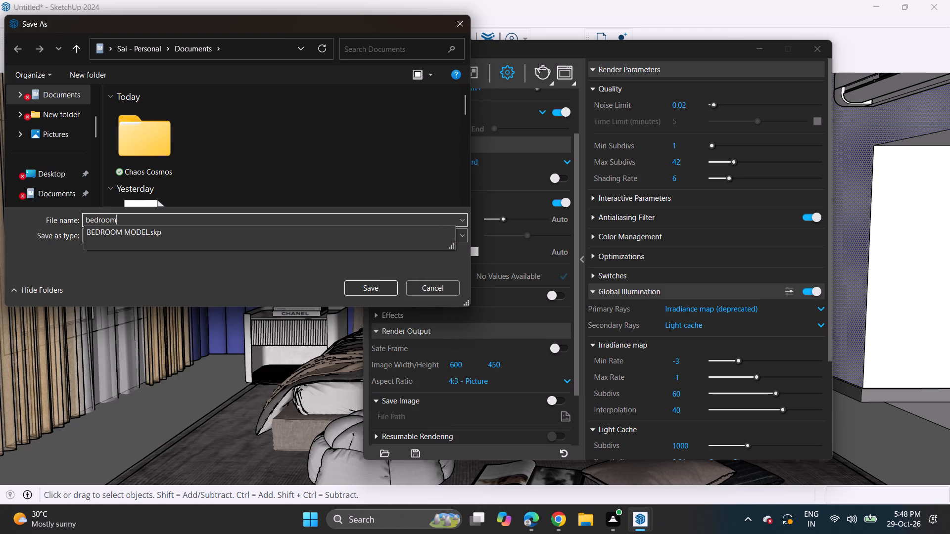
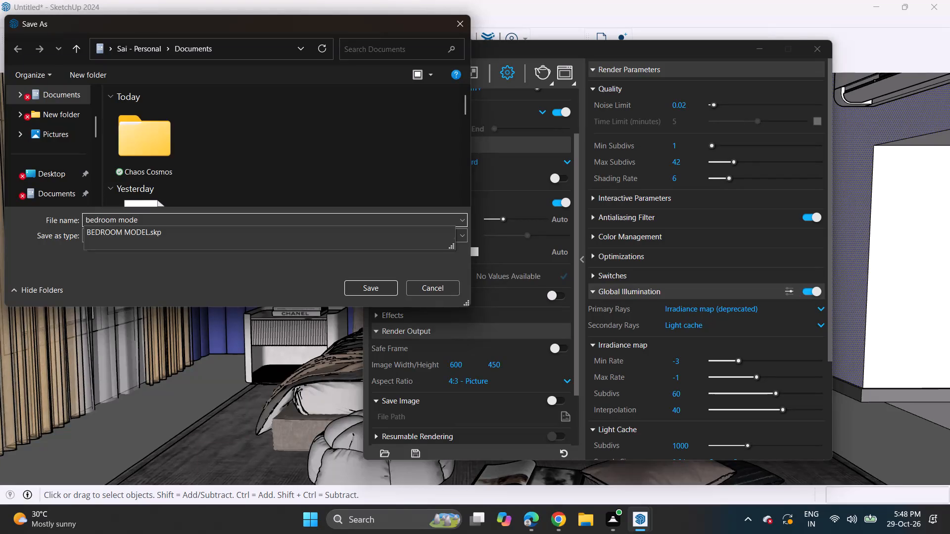
Save the model in the Documents folder under the file name bedroom model2.
key(l)
click(152, 222)
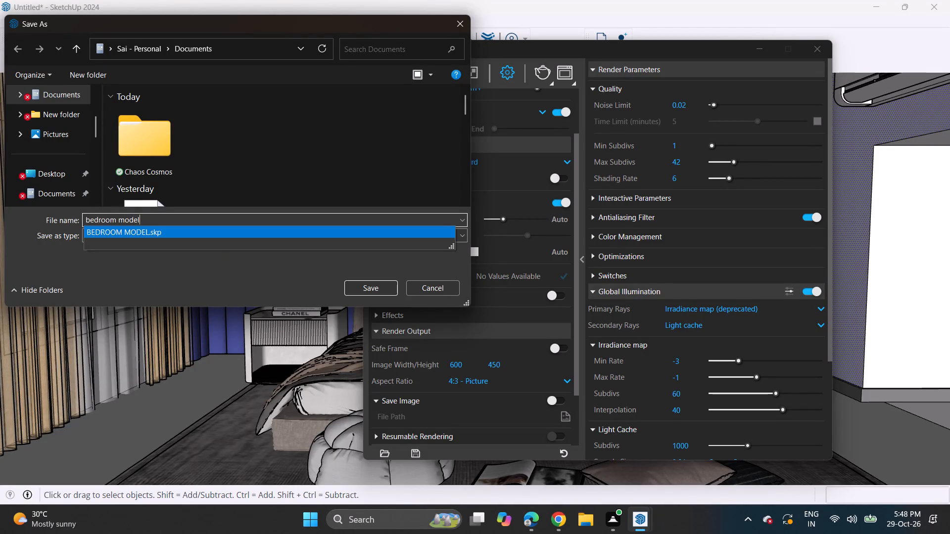
key(2)
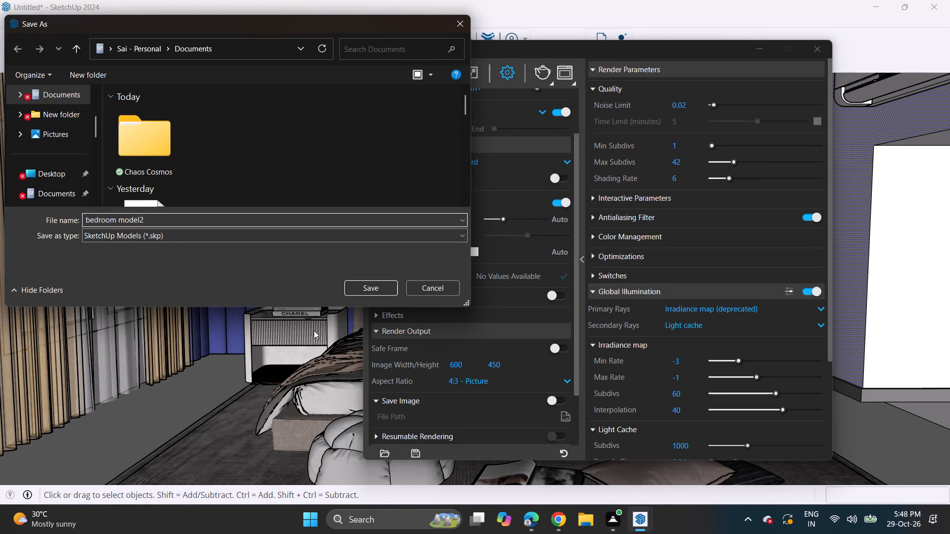
click(373, 284)
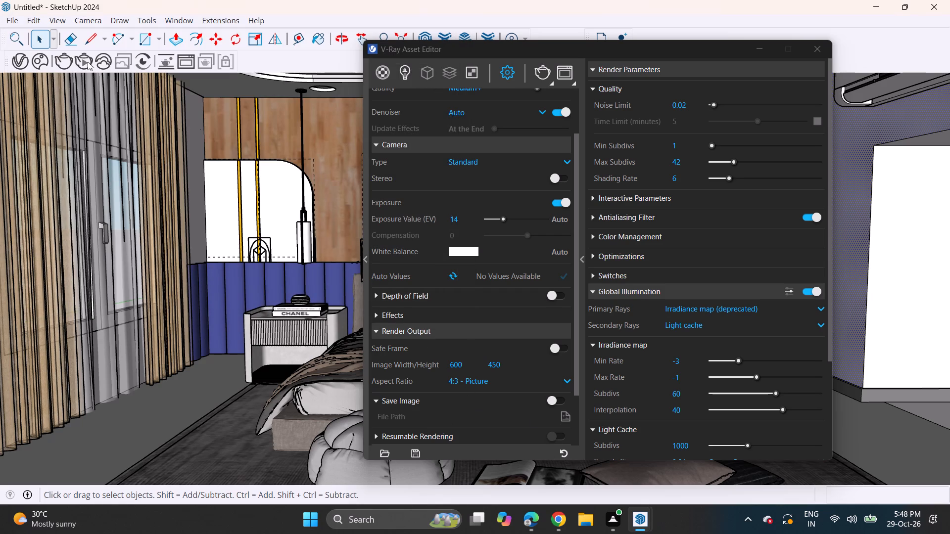
Save the model again as bedroom model2 in the C:\VAMSHI INTERIOR folder.
click(14, 22)
click(8, 19)
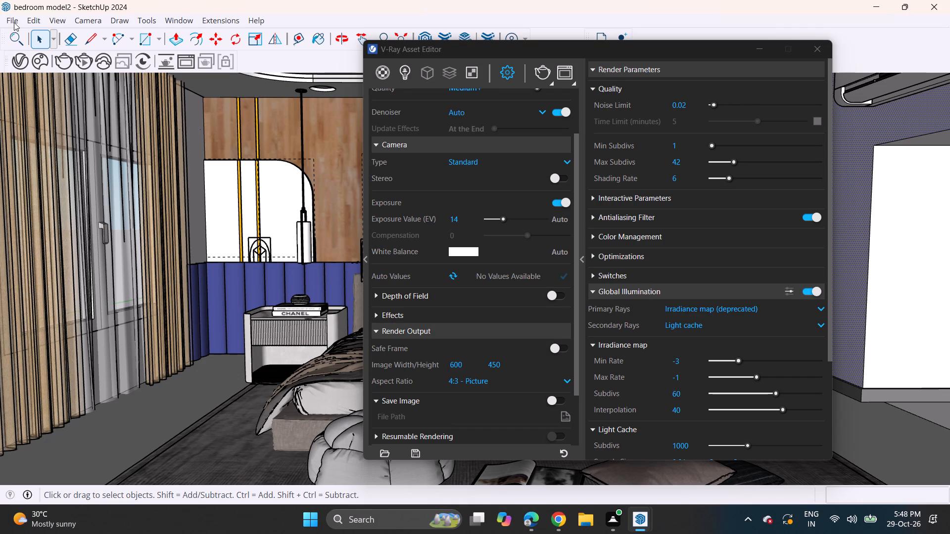
click(15, 23)
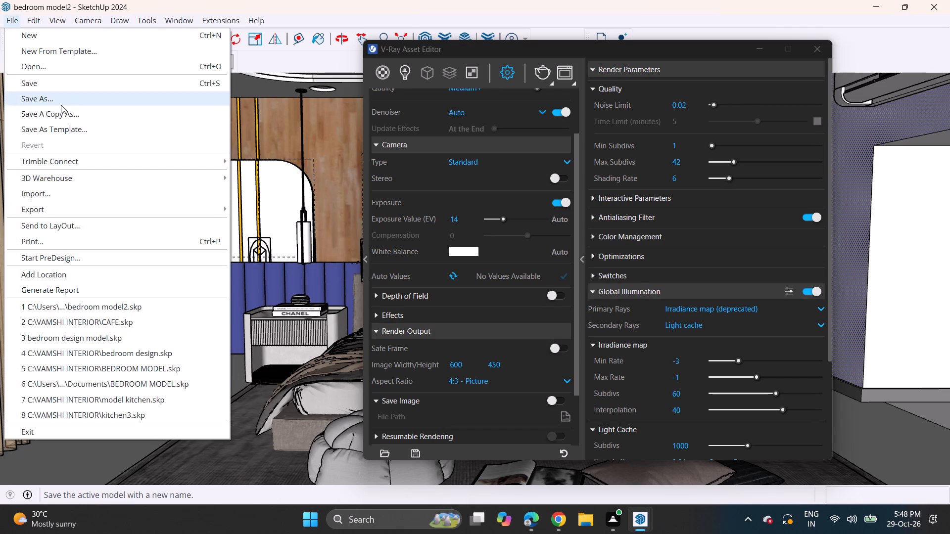
click(61, 105)
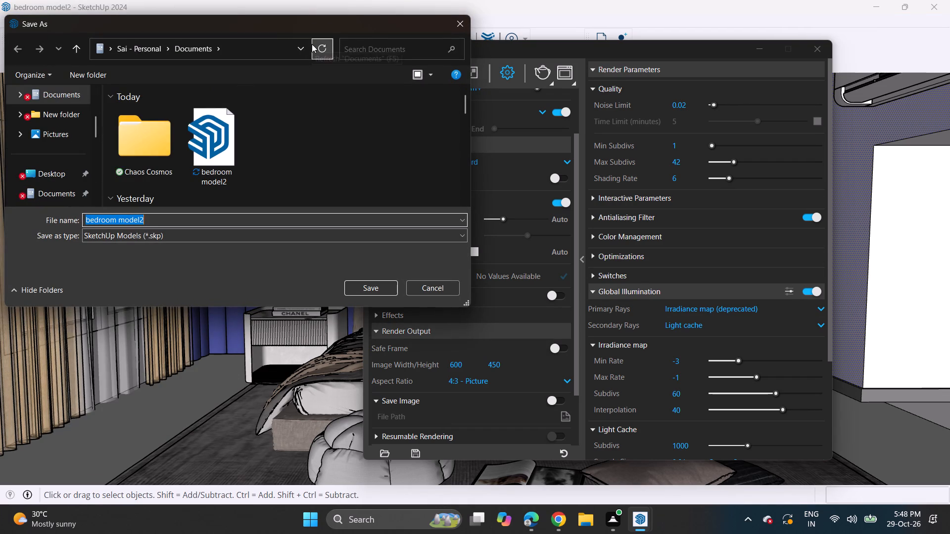
click(302, 54)
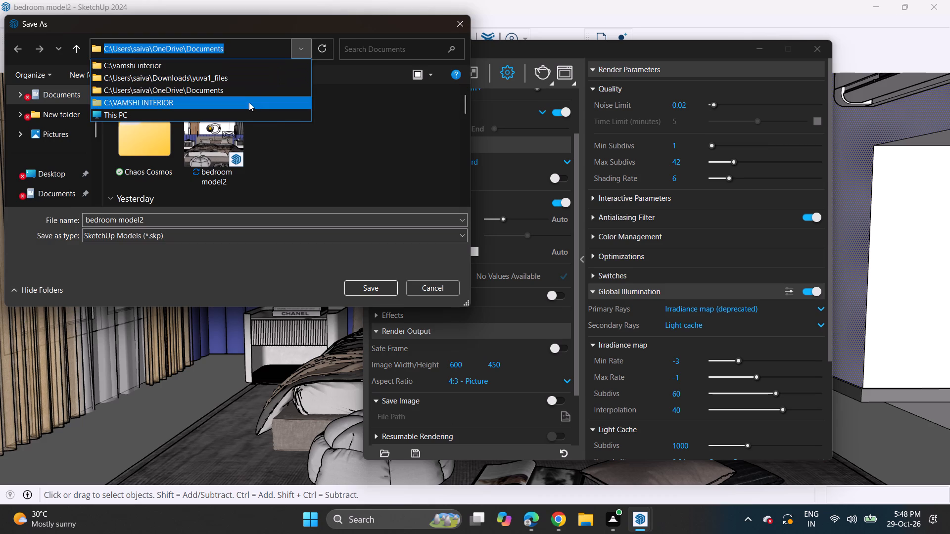
click(249, 102)
click(367, 286)
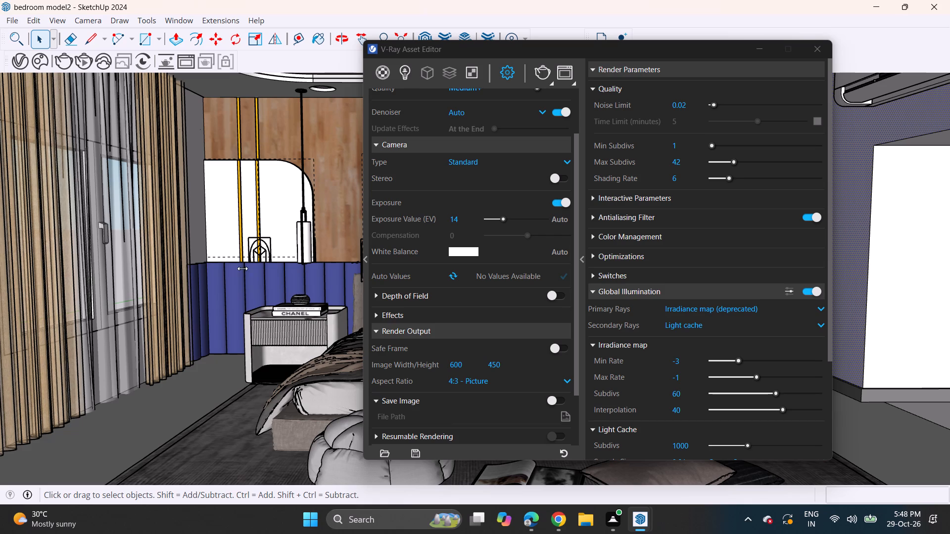
Turn on Safe Frame in the V-Ray render output settings for the bedroom view.
click(764, 43)
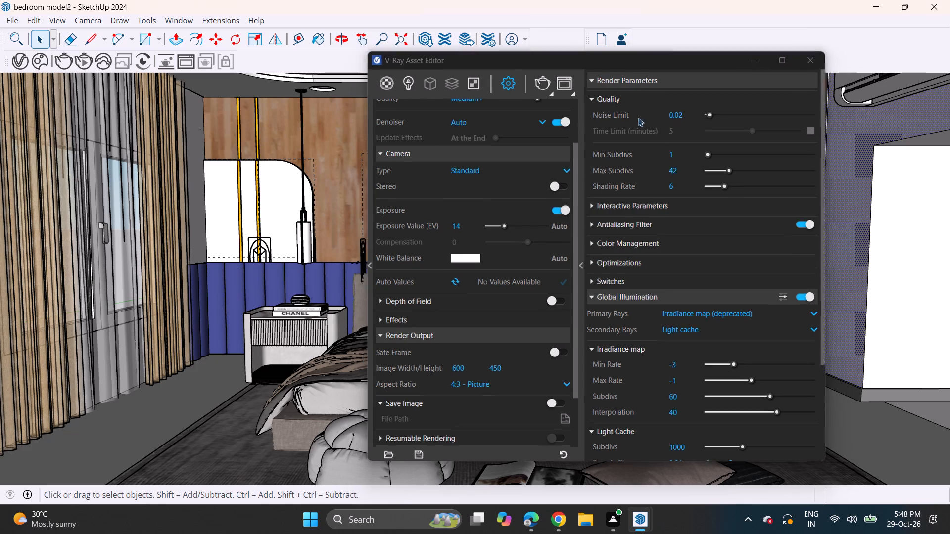
scroll(593, 164, down, 1)
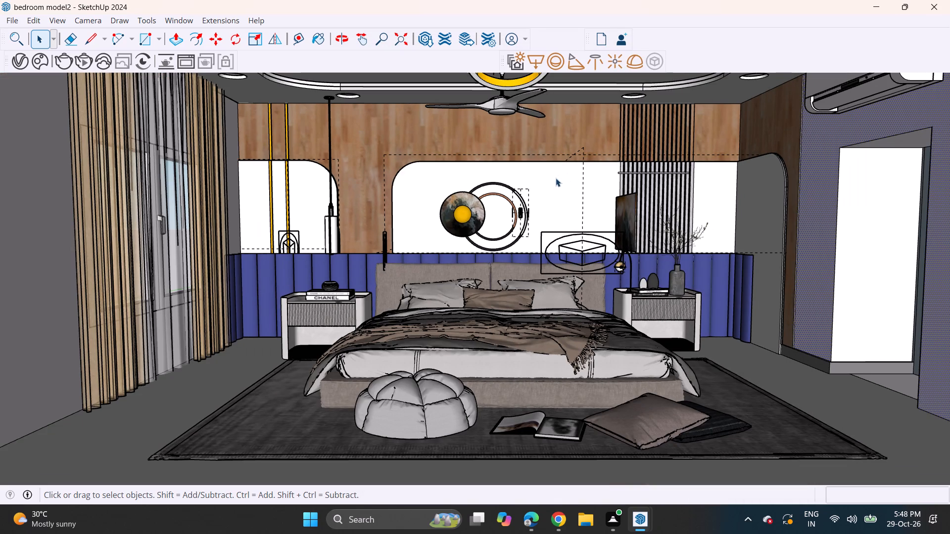
middle_drag(554, 178, 570, 209)
scroll(562, 205, down, 1)
shift+middle_drag(547, 201, 538, 197)
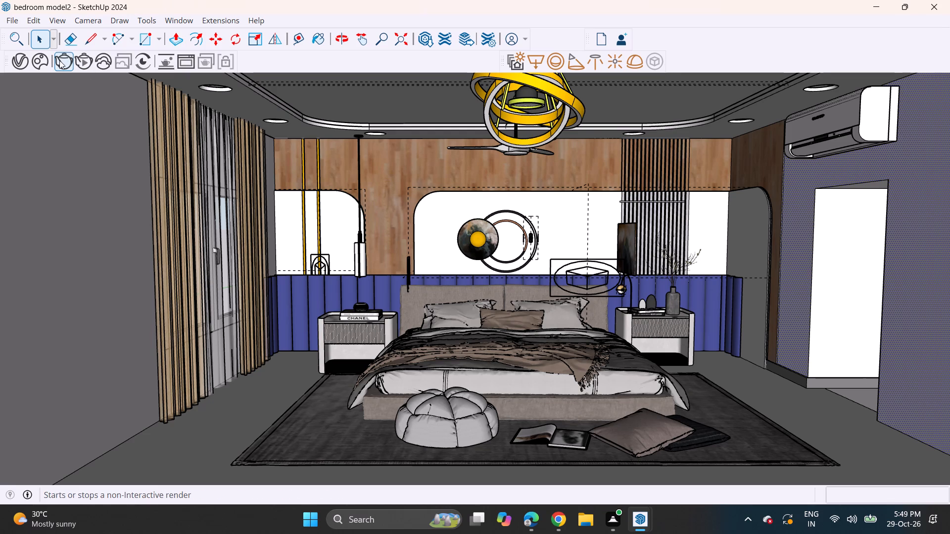
click(21, 63)
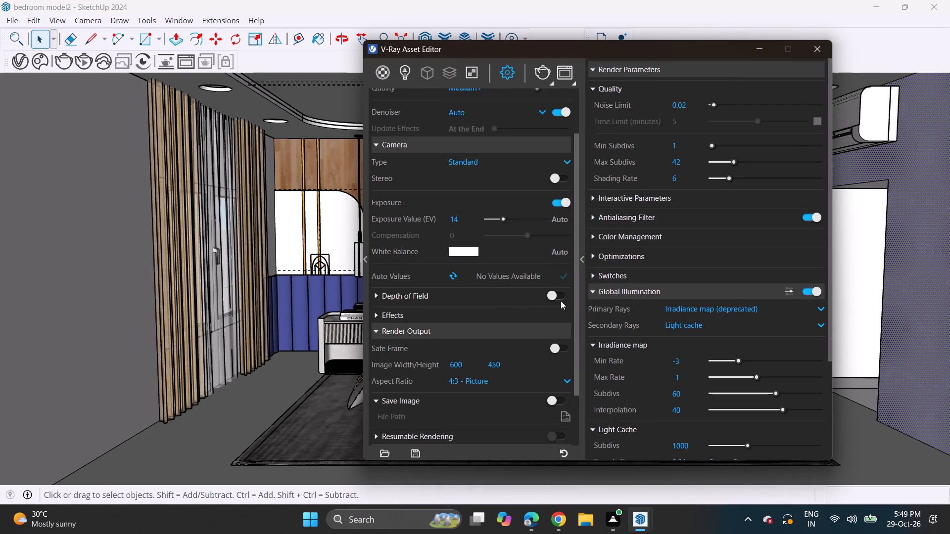
click(563, 346)
click(290, 400)
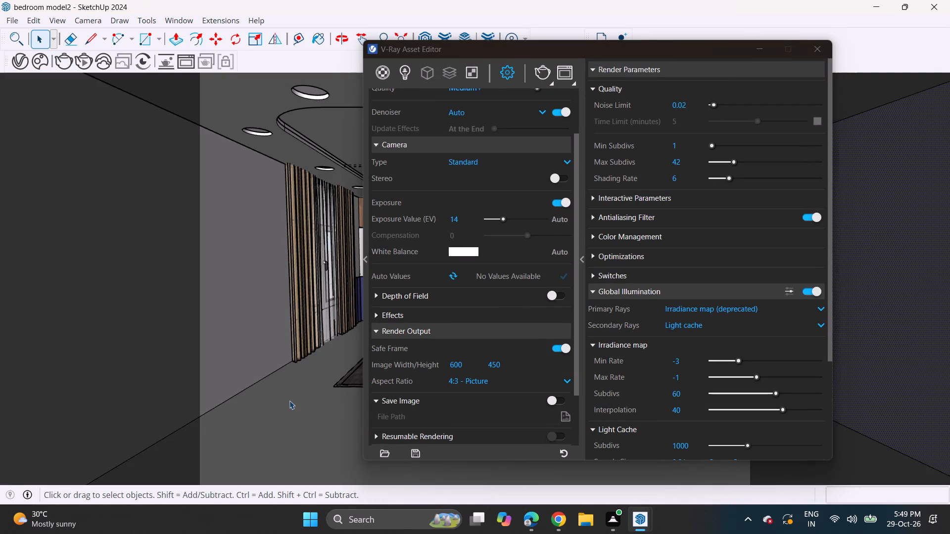
click(761, 53)
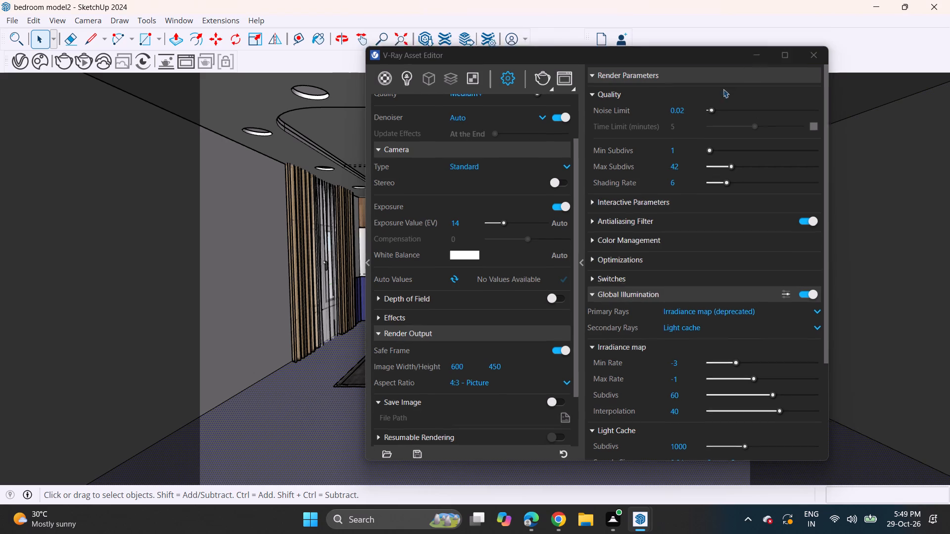
Move the rug under the bed slightly towards the curtain side of the room.
scroll(553, 214, up, 3)
scroll(543, 231, down, 1)
middle_drag(543, 231, 537, 215)
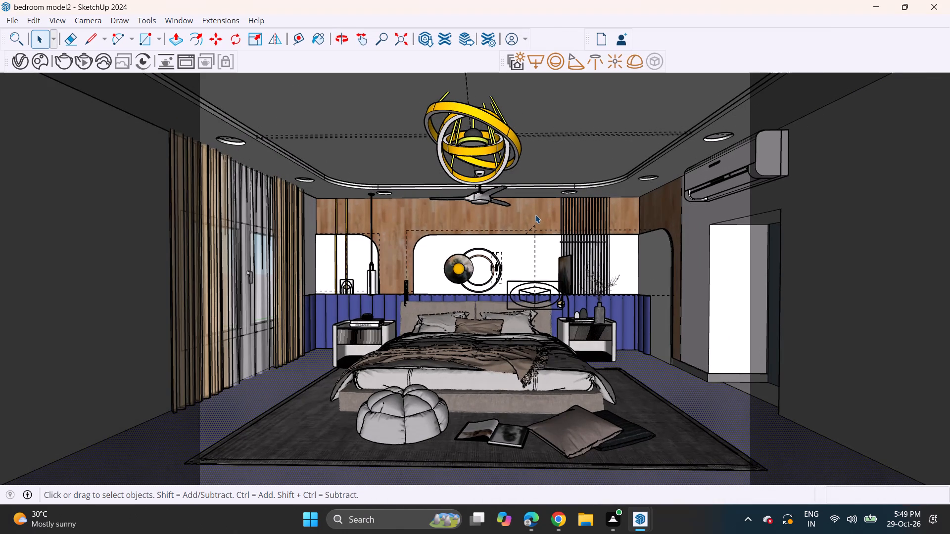
middle_click(536, 215)
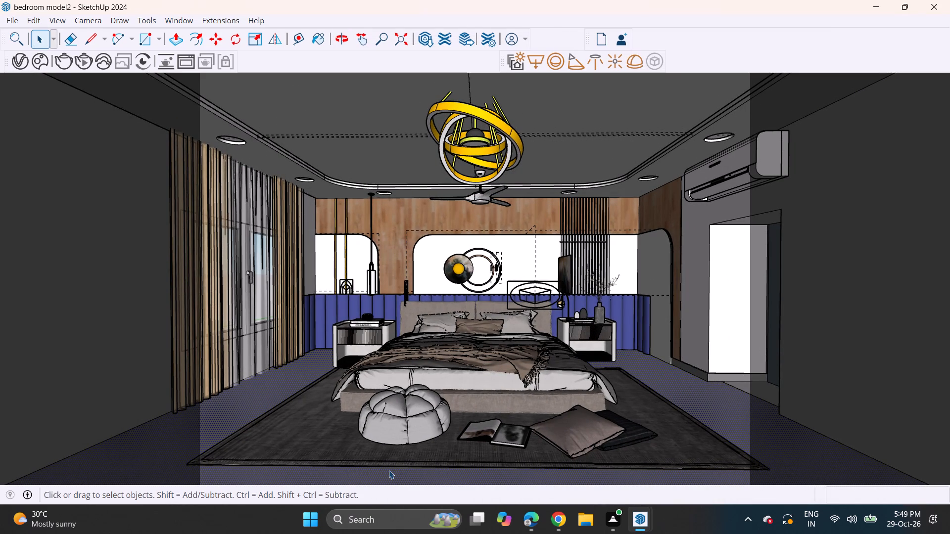
click(393, 456)
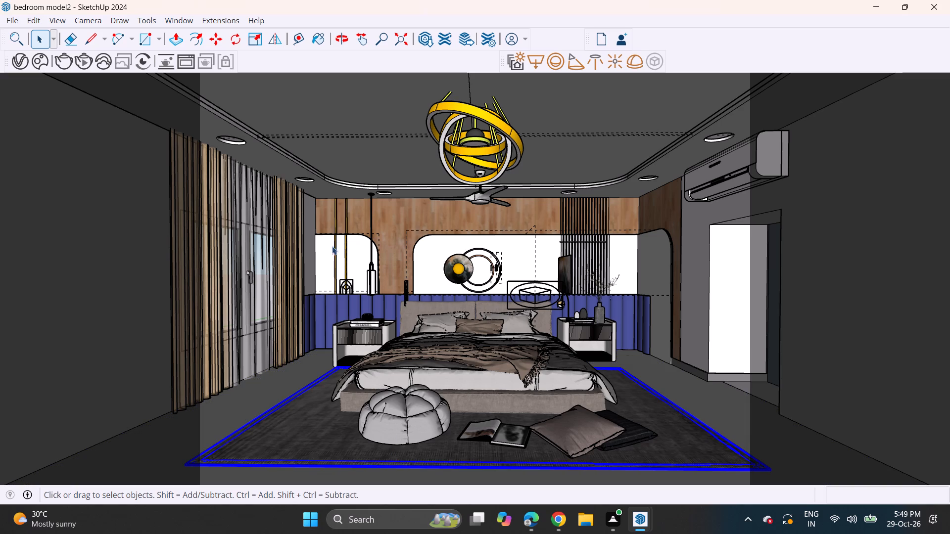
click(216, 39)
click(264, 450)
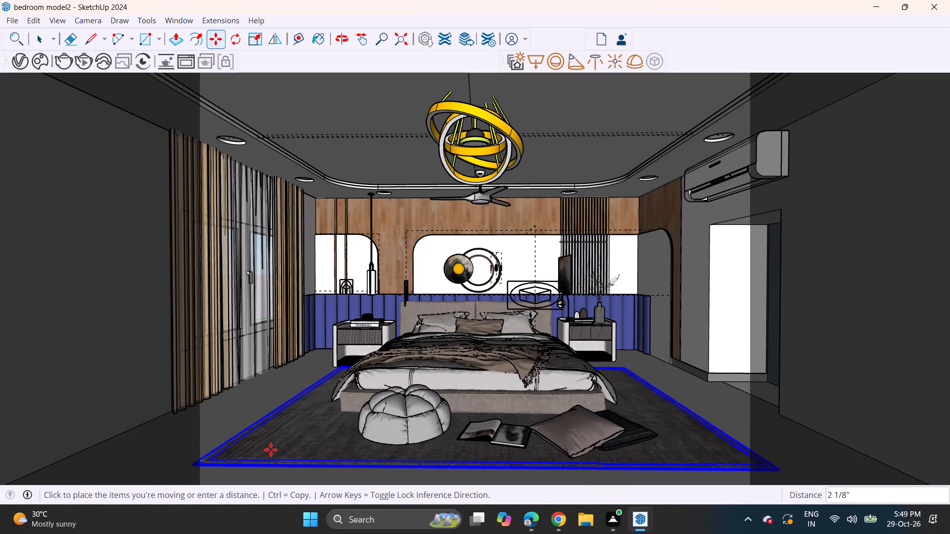
click(260, 449)
click(236, 466)
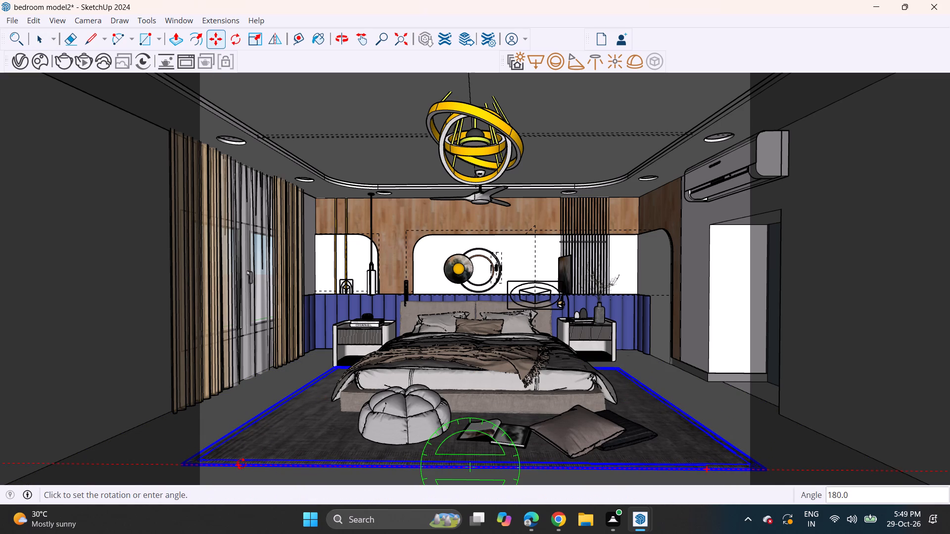
key(Escape)
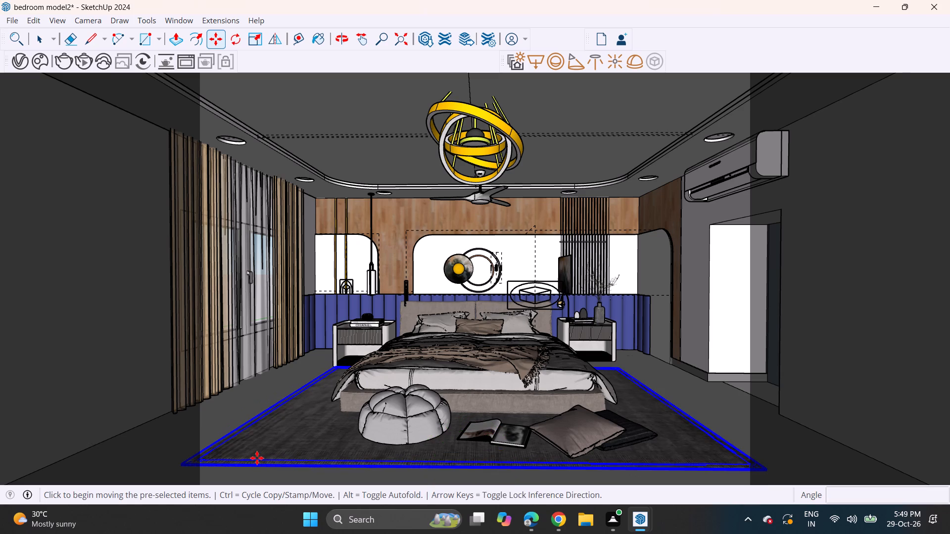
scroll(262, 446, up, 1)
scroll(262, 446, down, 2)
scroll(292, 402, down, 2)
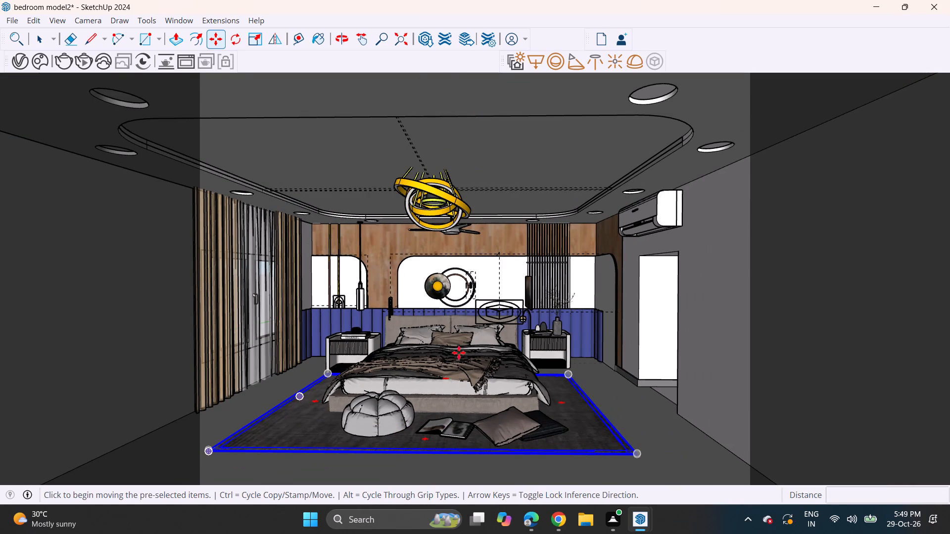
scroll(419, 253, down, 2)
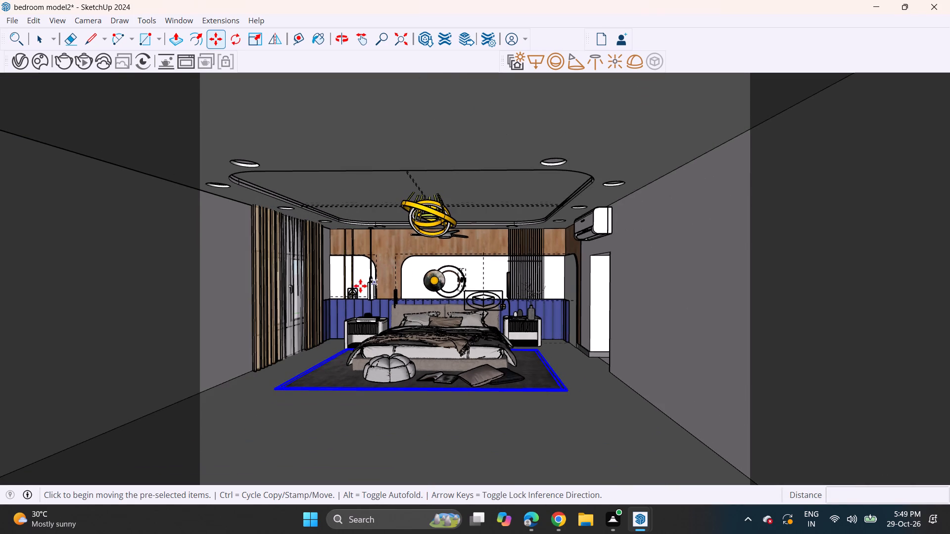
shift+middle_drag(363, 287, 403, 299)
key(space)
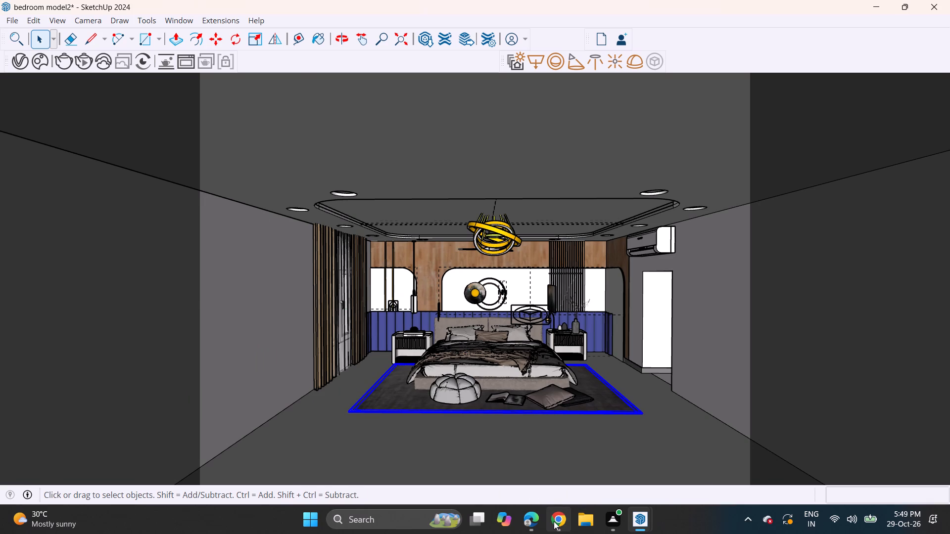
Switch to Chrome and search 3D Warehouse models for "bedroom table".
click(554, 521)
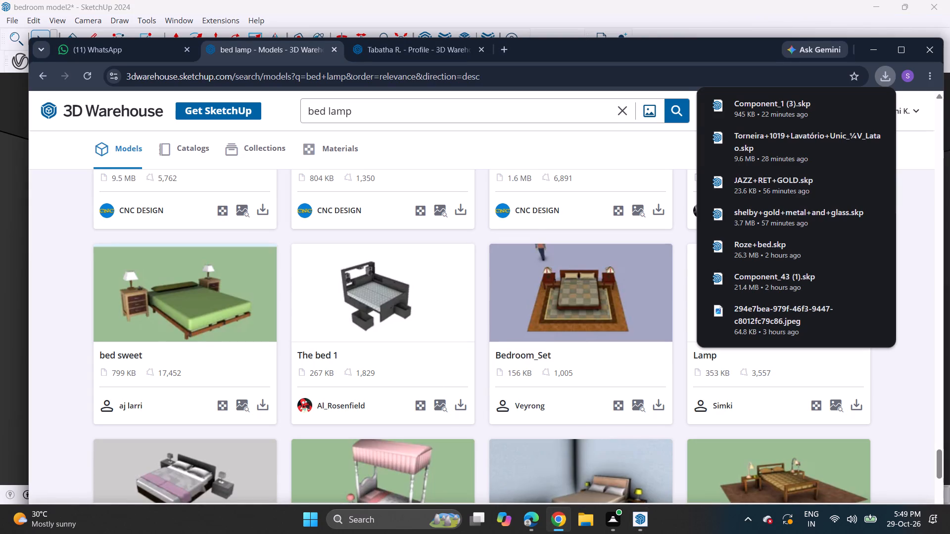
click(625, 112)
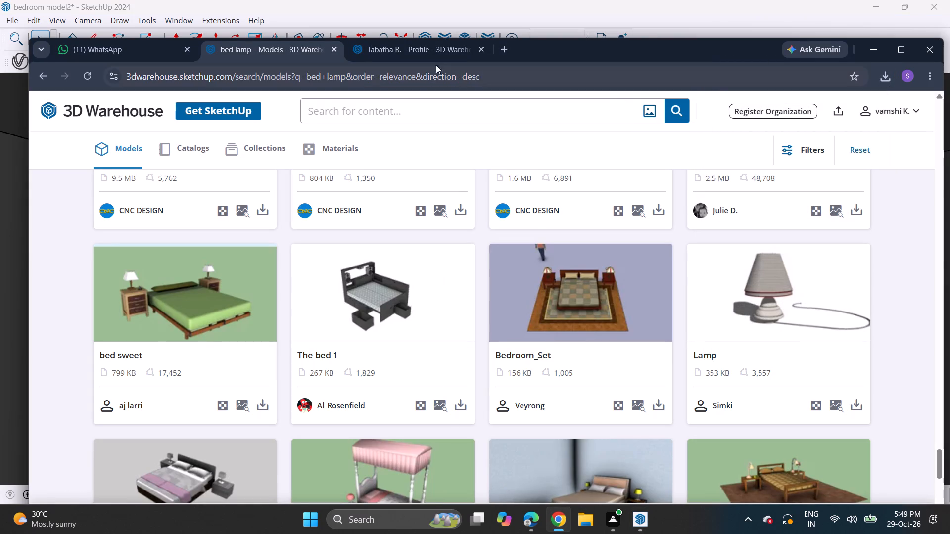
click(391, 110)
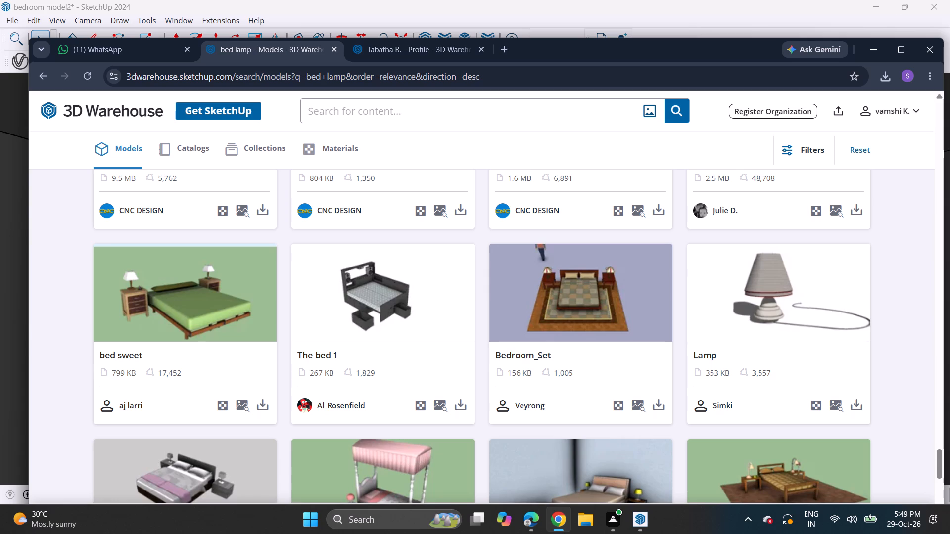
text(de)
key(BackSpace)
key(BackSpace)
text(bedroom table)
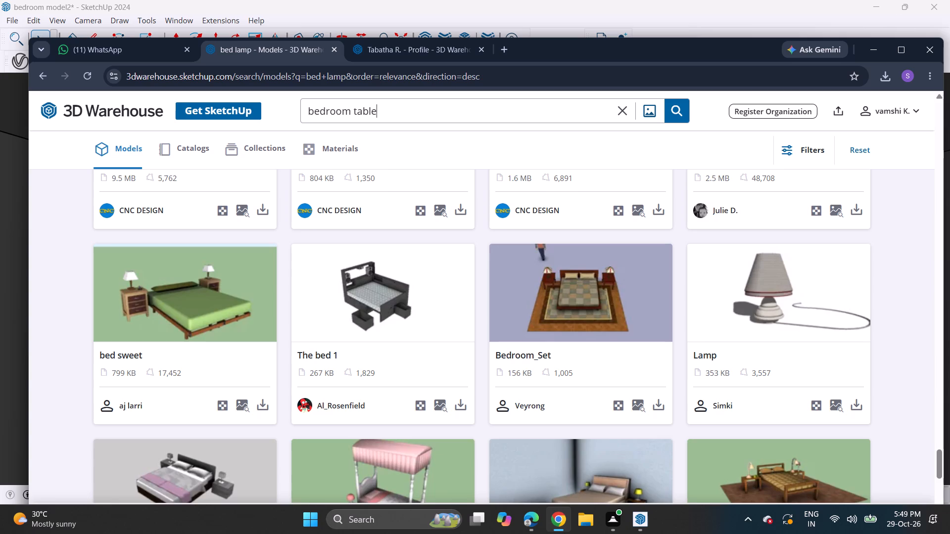
key(Return)
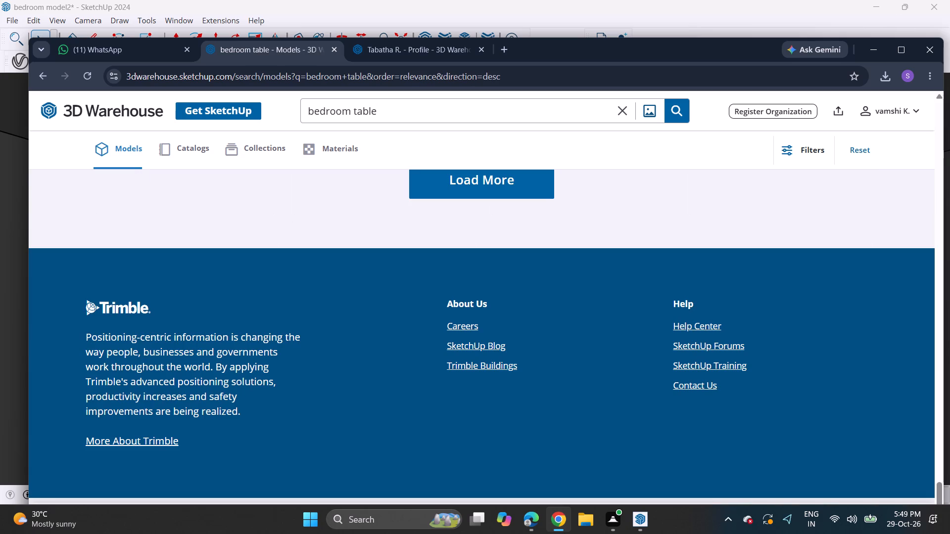
Load more bedroom table results and browse the model thumbnails for a table that suits the bedroom.
click(435, 176)
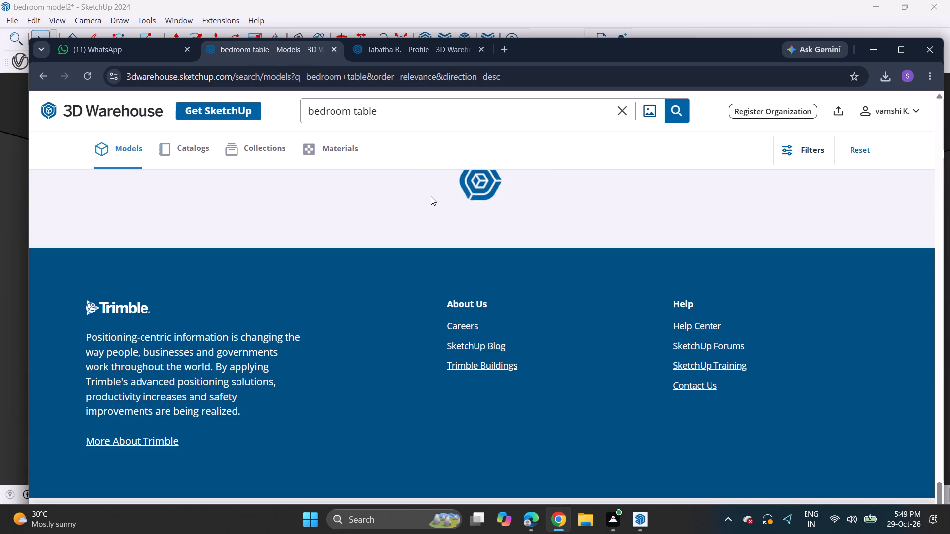
scroll(431, 196, up, 1)
scroll(431, 196, down, 1)
scroll(431, 196, up, 12)
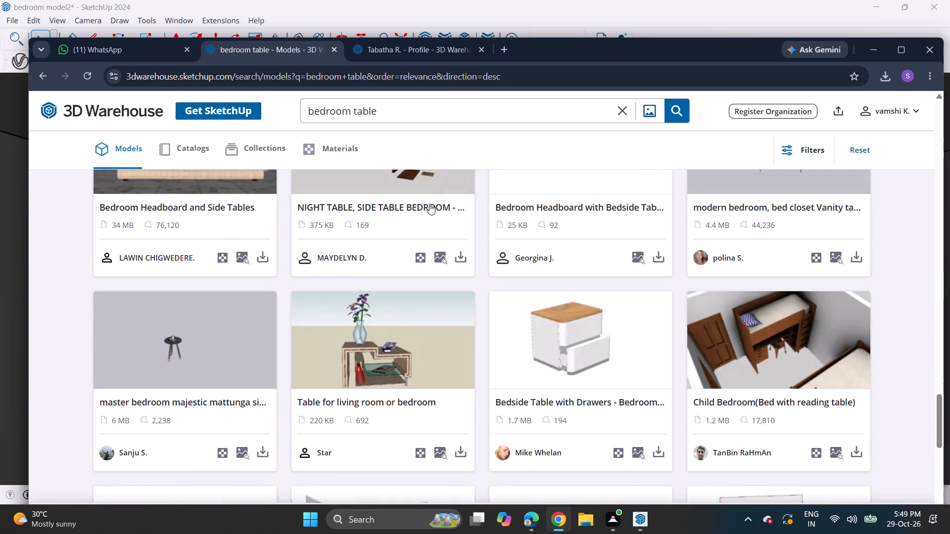
scroll(428, 221, up, 7)
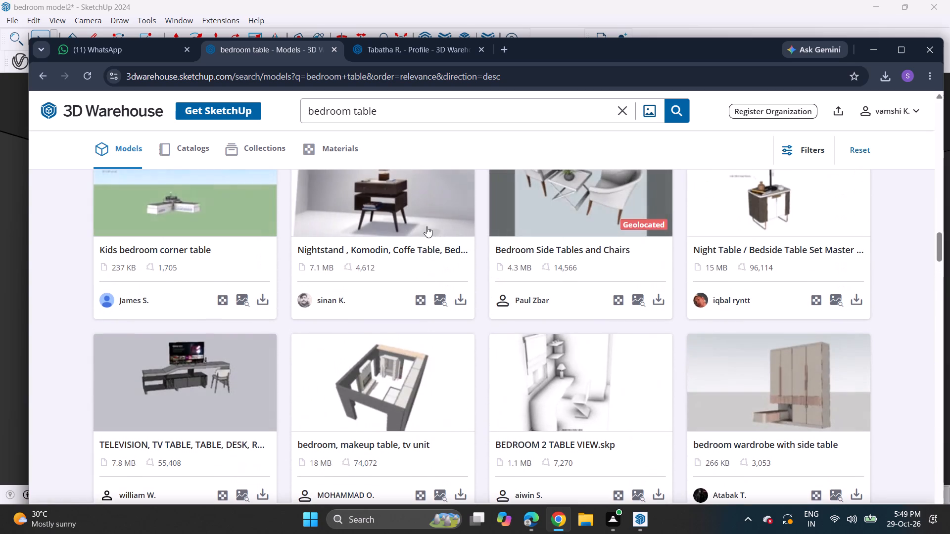
scroll(427, 226, up, 6)
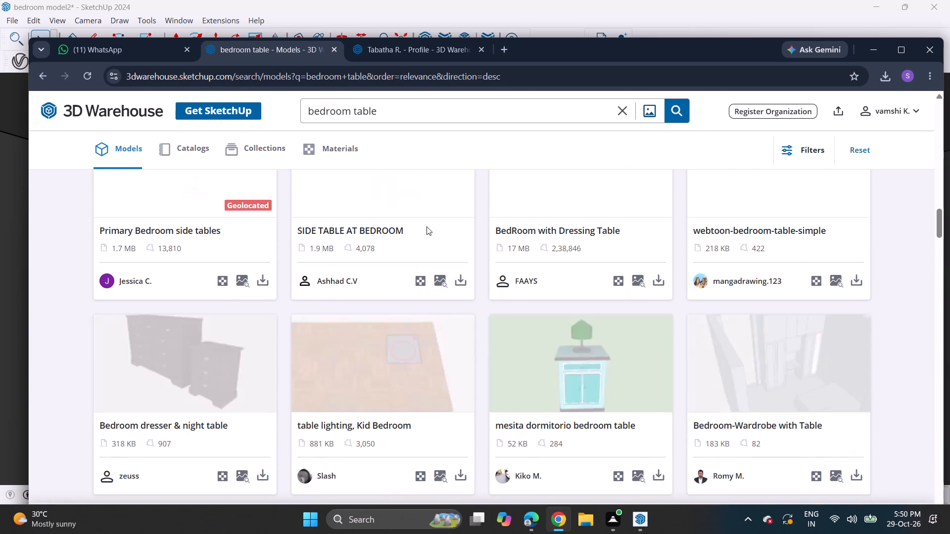
scroll(427, 226, up, 7)
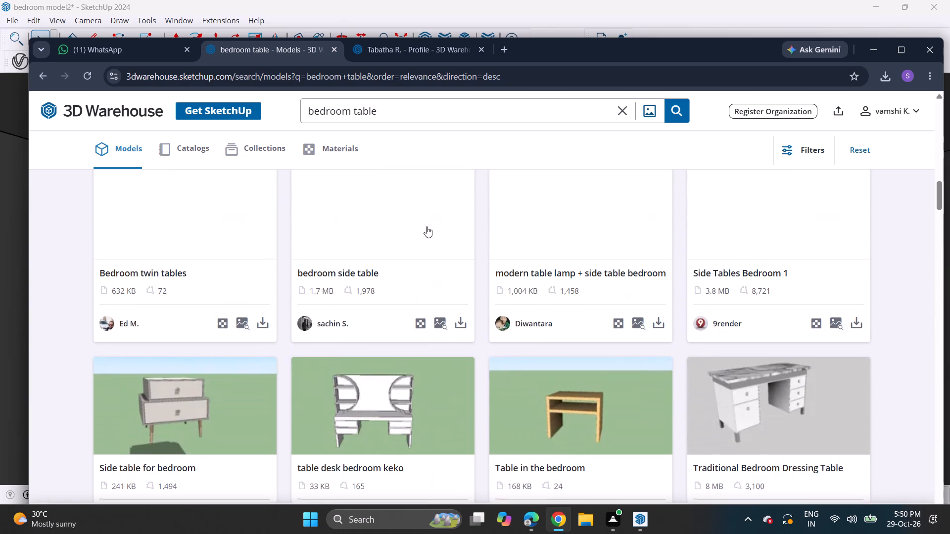
scroll(427, 226, up, 8)
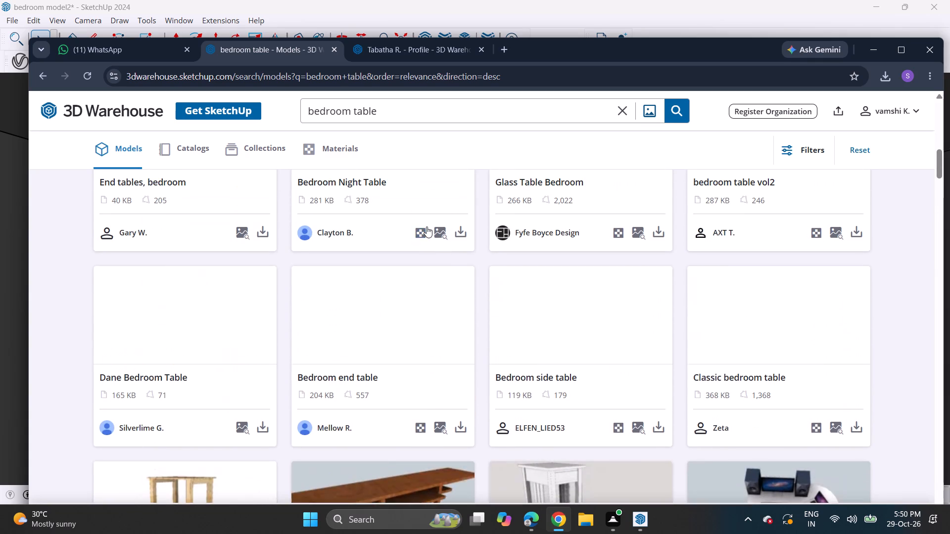
scroll(427, 226, up, 10)
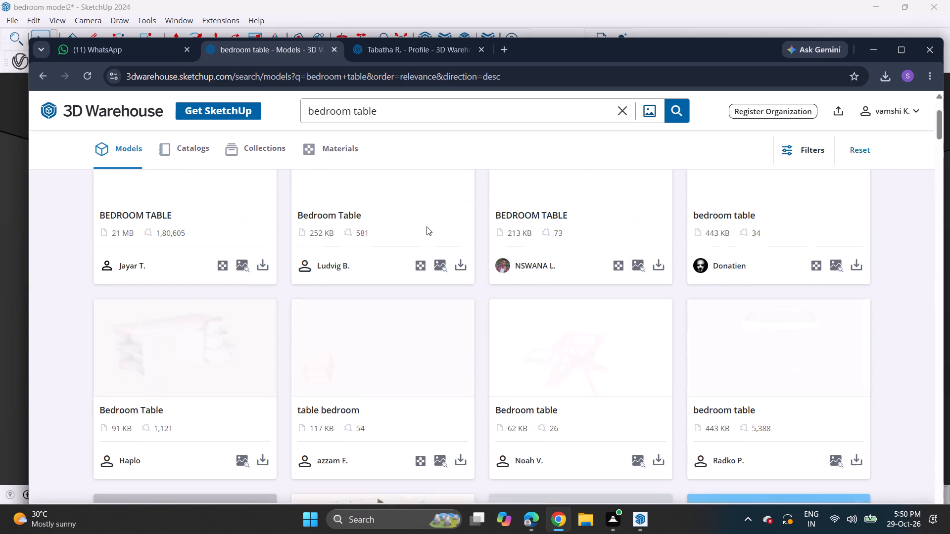
scroll(427, 226, up, 6)
scroll(403, 299, up, 4)
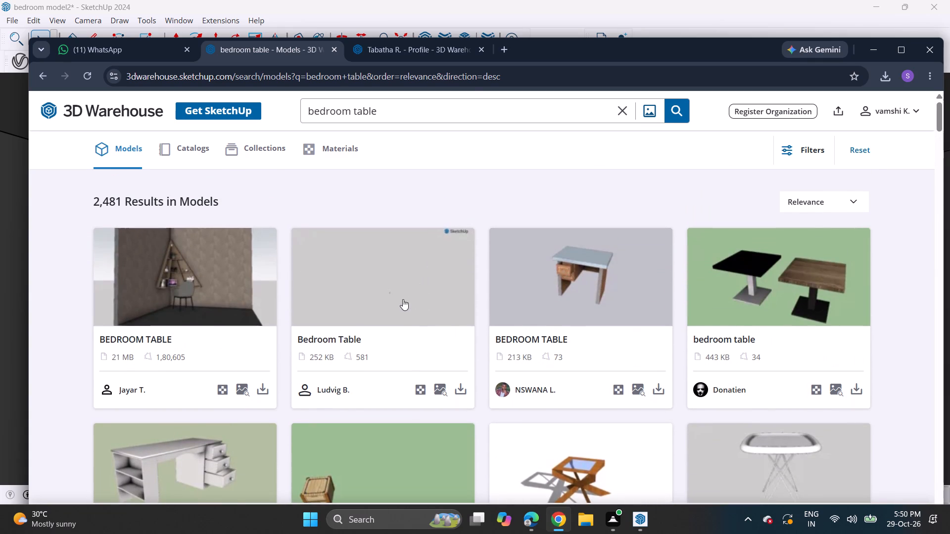
scroll(403, 299, down, 1)
scroll(403, 299, up, 1)
scroll(403, 299, down, 18)
scroll(401, 302, up, 1)
scroll(401, 302, down, 6)
scroll(401, 304, up, 1)
scroll(401, 304, down, 9)
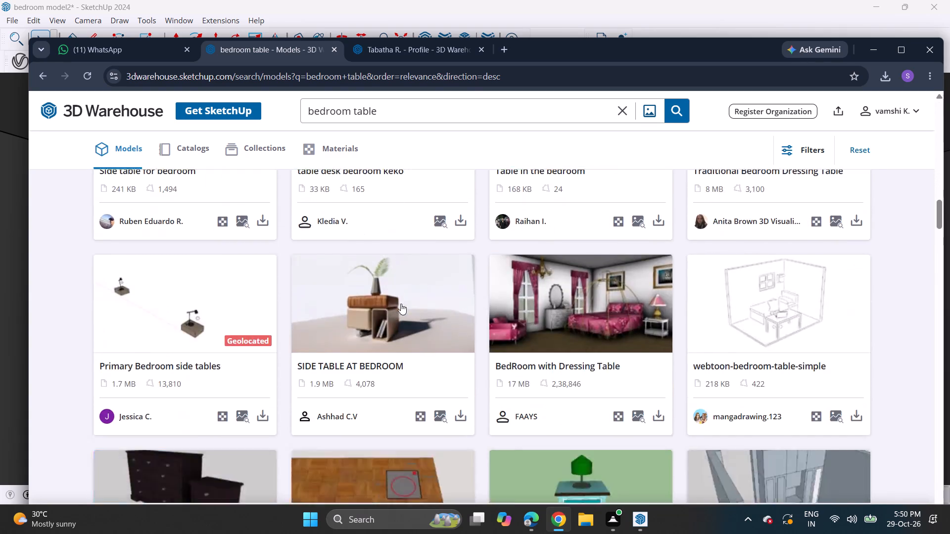
scroll(401, 304, down, 19)
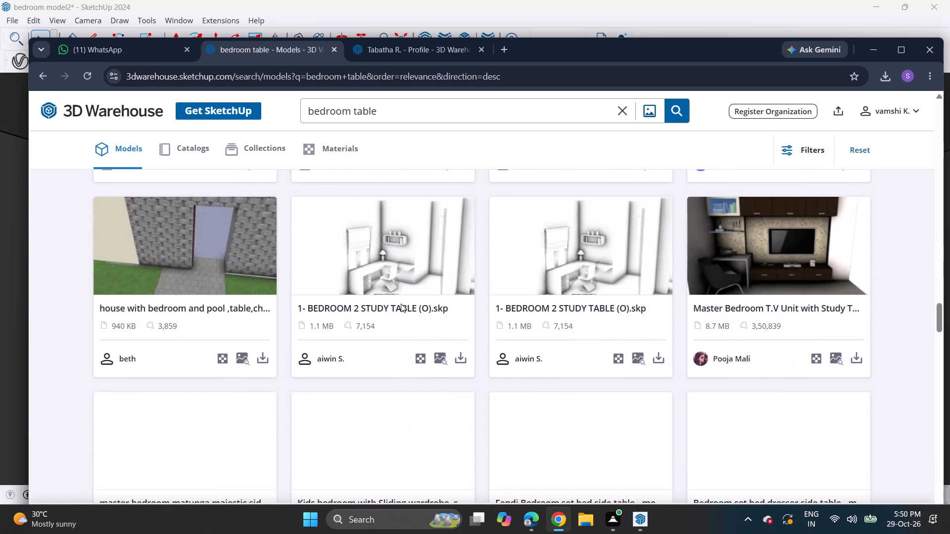
scroll(401, 304, down, 8)
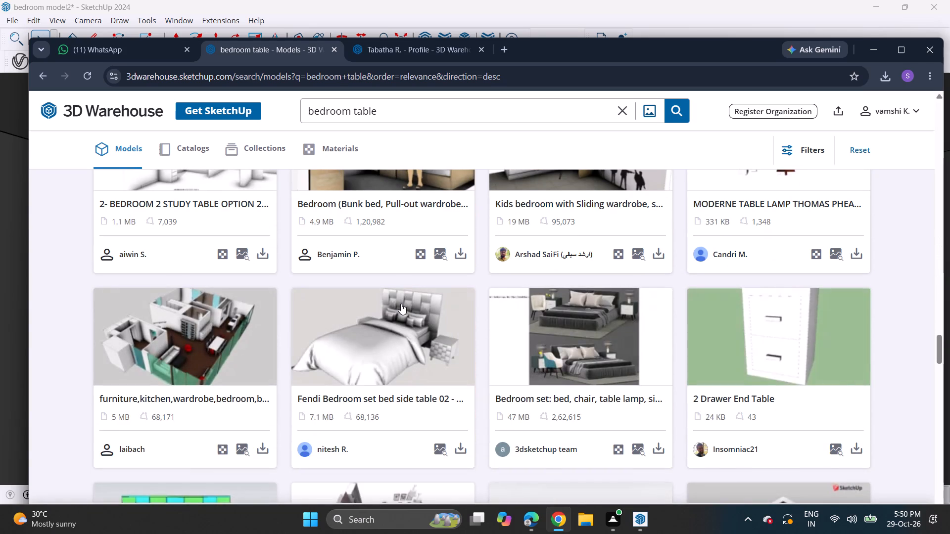
scroll(401, 304, down, 5)
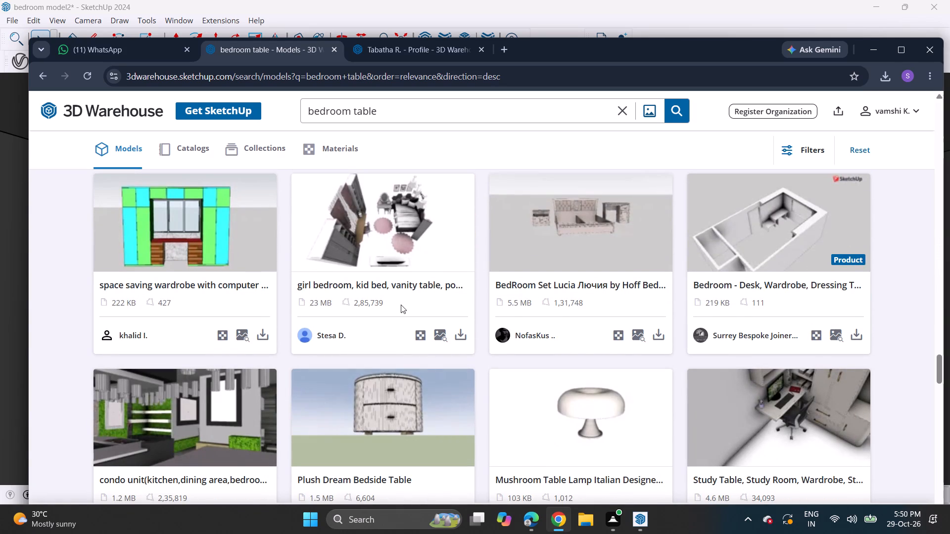
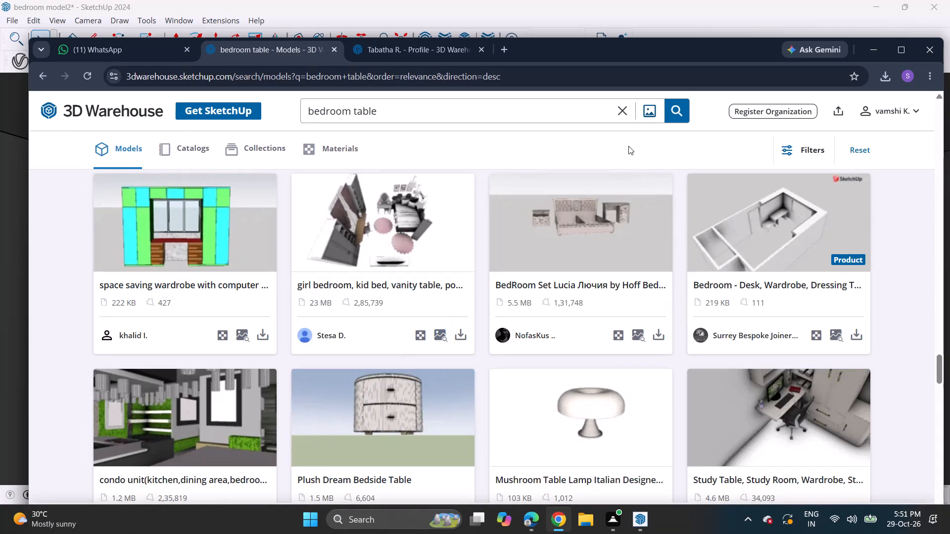
Search 3D Warehouse models for "puffy sofa" and look through the resulting sofa thumbnails.
click(628, 116)
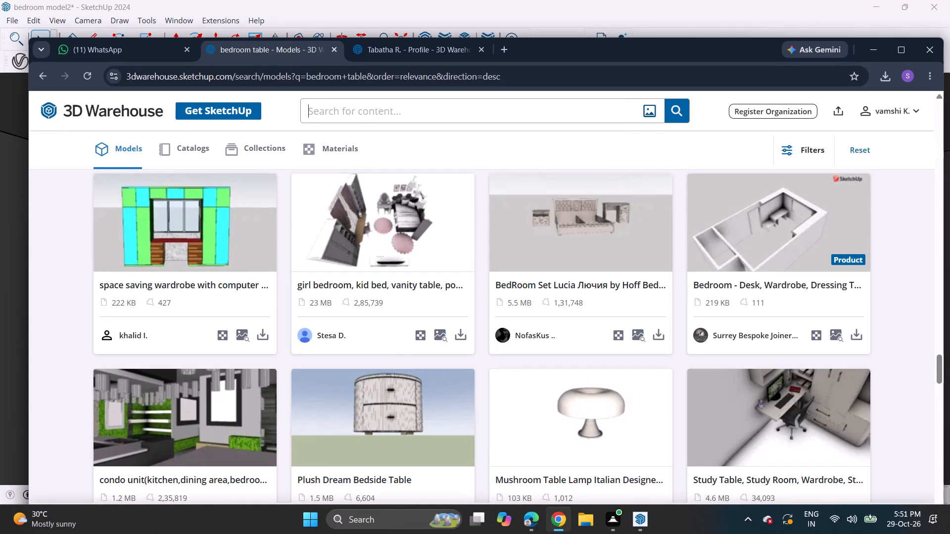
text(puf)
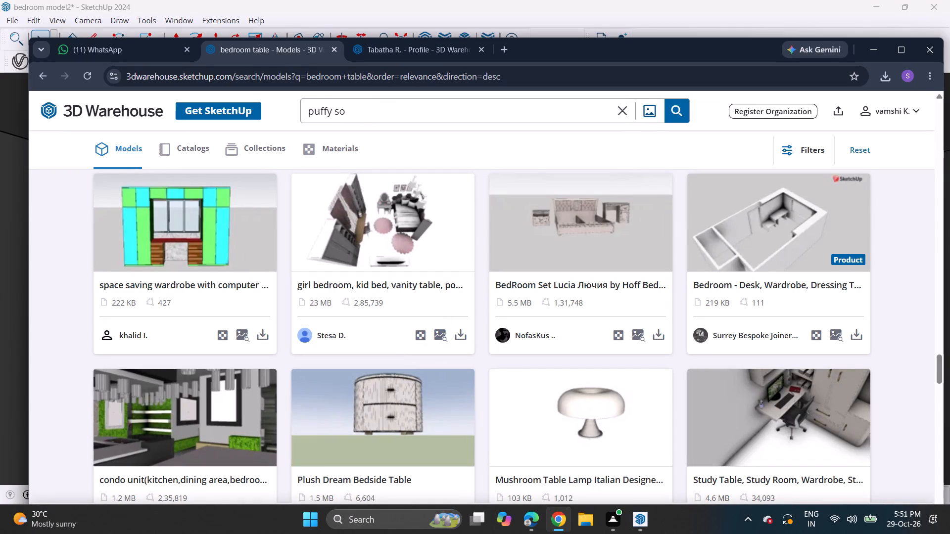
key(Return)
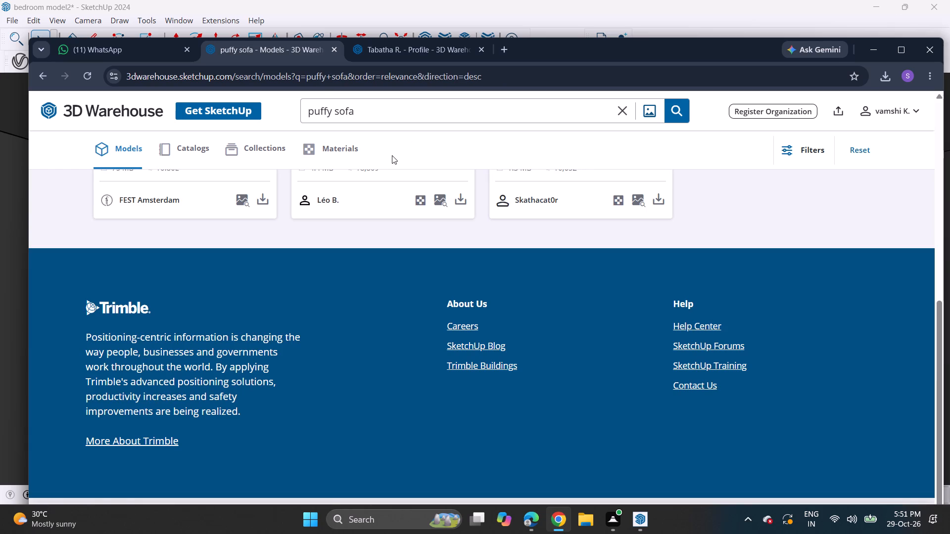
scroll(483, 151, up, 5)
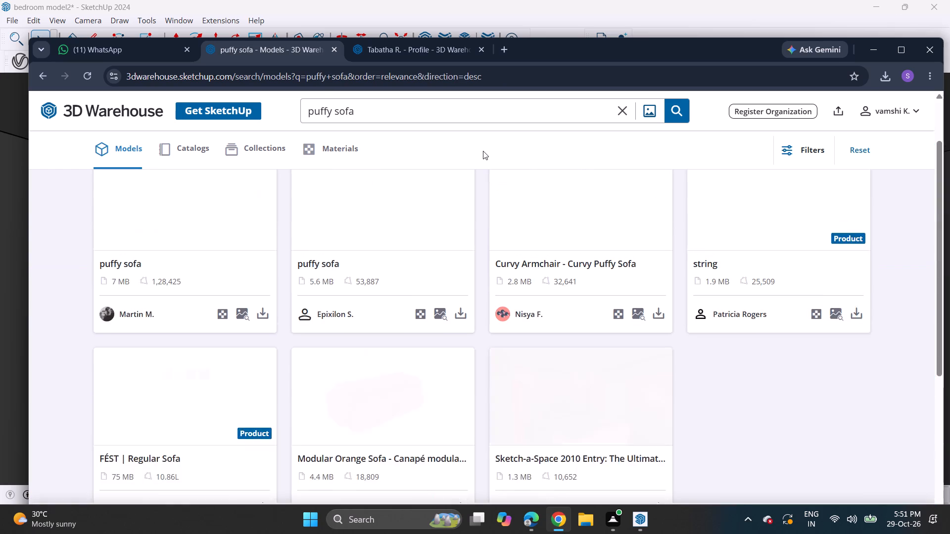
scroll(483, 151, up, 4)
scroll(483, 184, down, 2)
scroll(443, 256, up, 2)
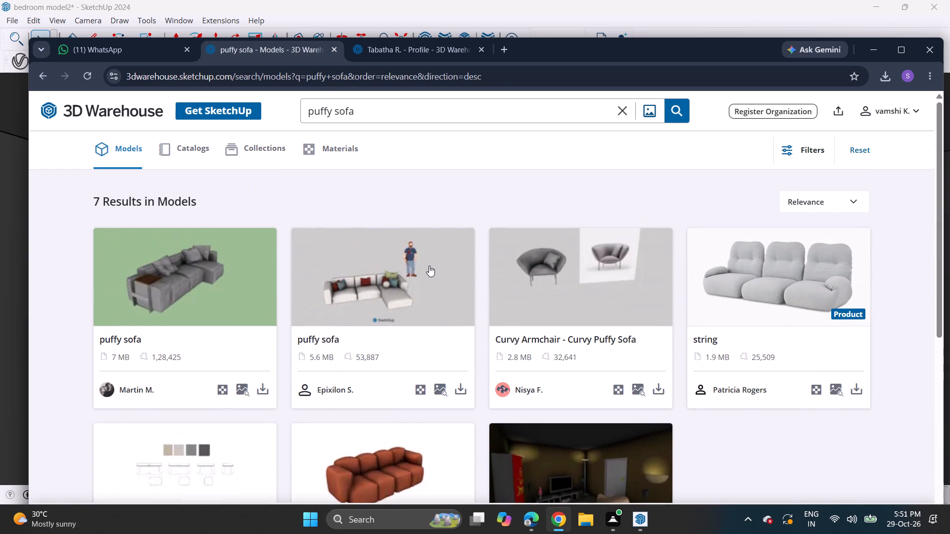
scroll(428, 266, up, 3)
scroll(428, 266, down, 3)
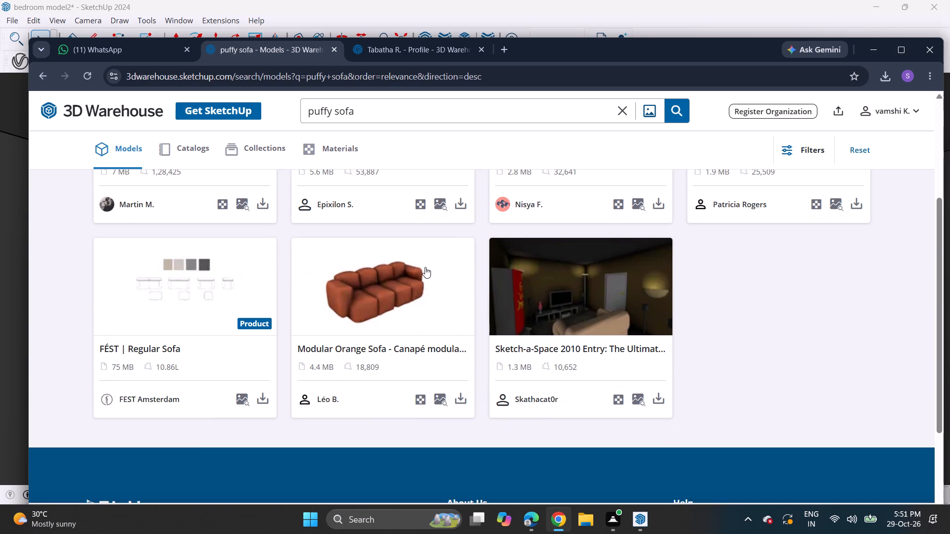
Download the Modular Orange Sofa model from the puffy sofa results.
click(464, 400)
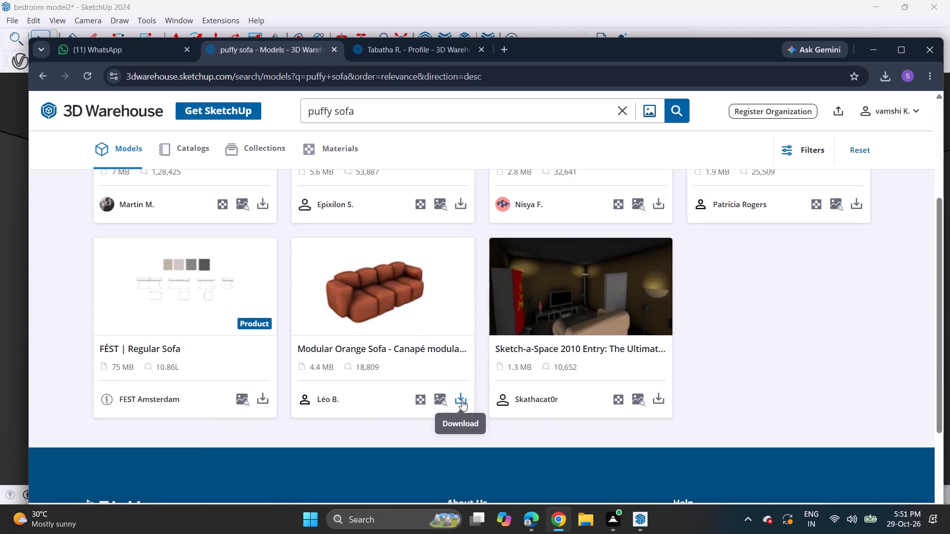
click(473, 418)
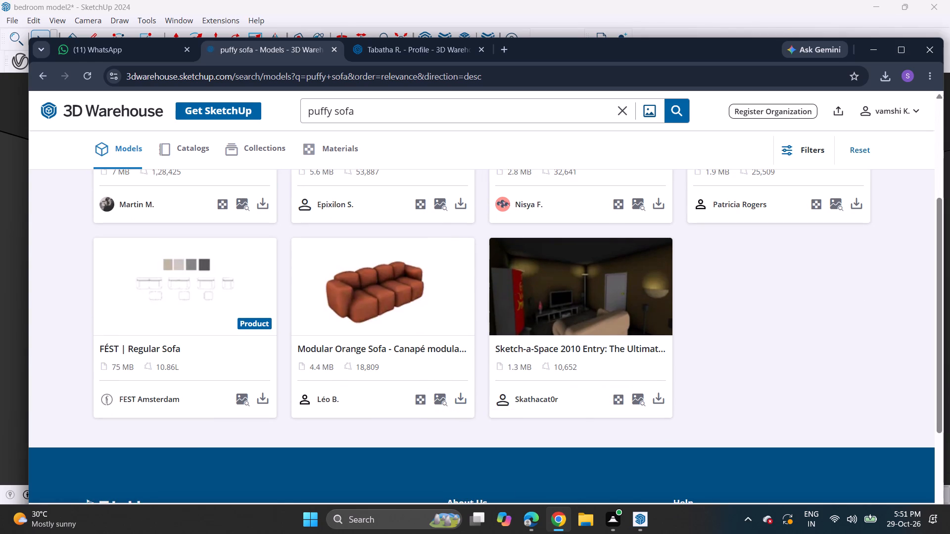
Replace the search term and search 3D Warehouse models for "sofa TABLE".
click(333, 112)
key(BackSpace)
key(BackSpace)
key(BackSpace)
key(BackSpace)
key(BackSpace)
key(BackSpace)
key(BackSpace)
key(BackSpace)
key(BackSpace)
key(BackSpace)
key(BackSpace)
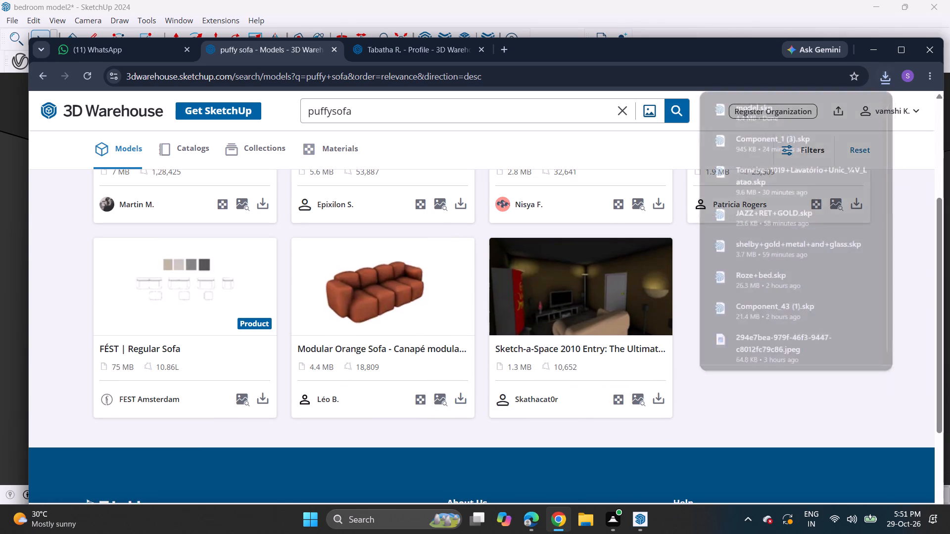
key(Right)
key(Right)
key(Right)
key(Right)
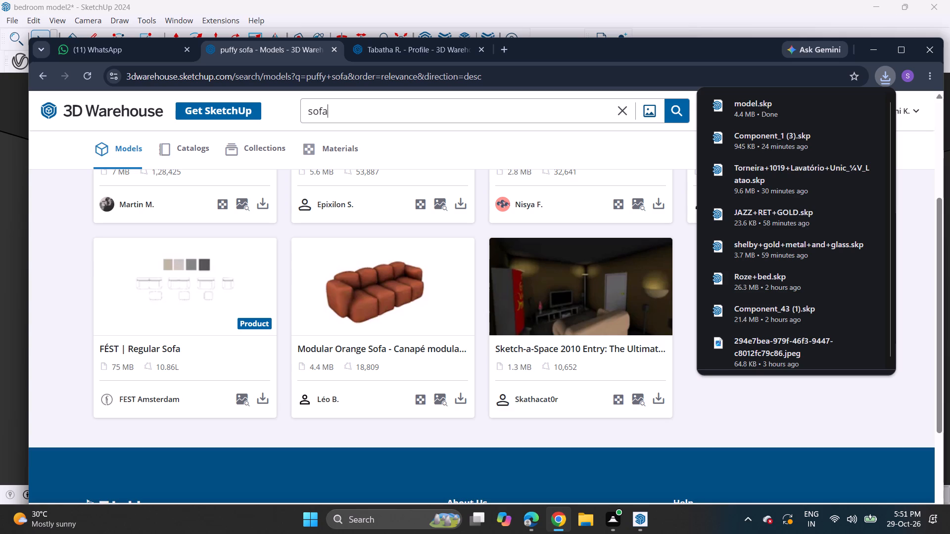
key(space)
text(TAB)
key(e)
key(BackSpace)
text(LE)
key(Return)
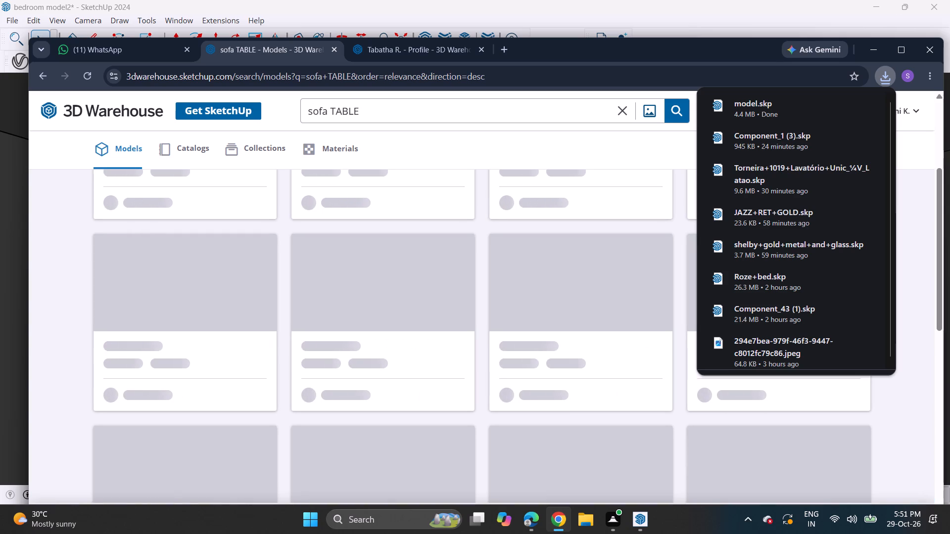
scroll(370, 267, up, 6)
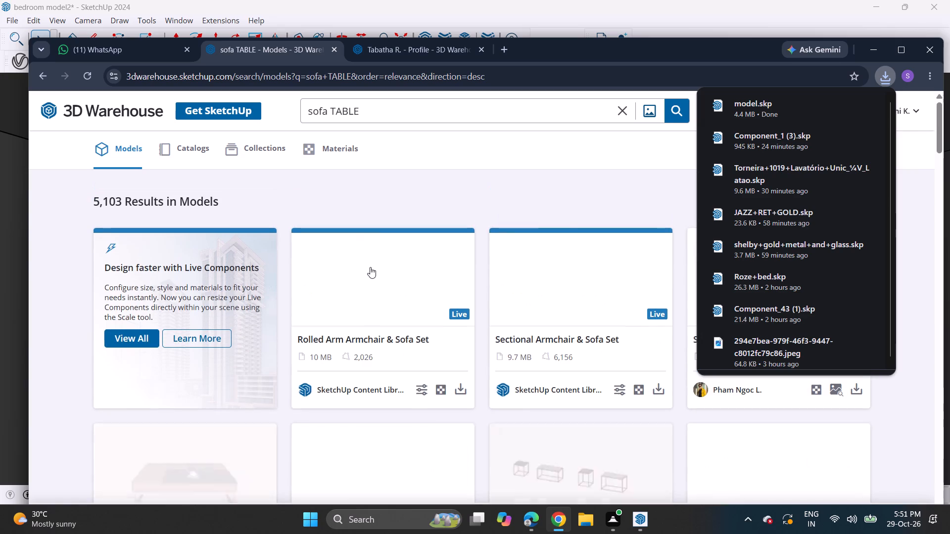
Browse the sofa table results for a low table that suits the bedroom.
scroll(369, 267, down, 6)
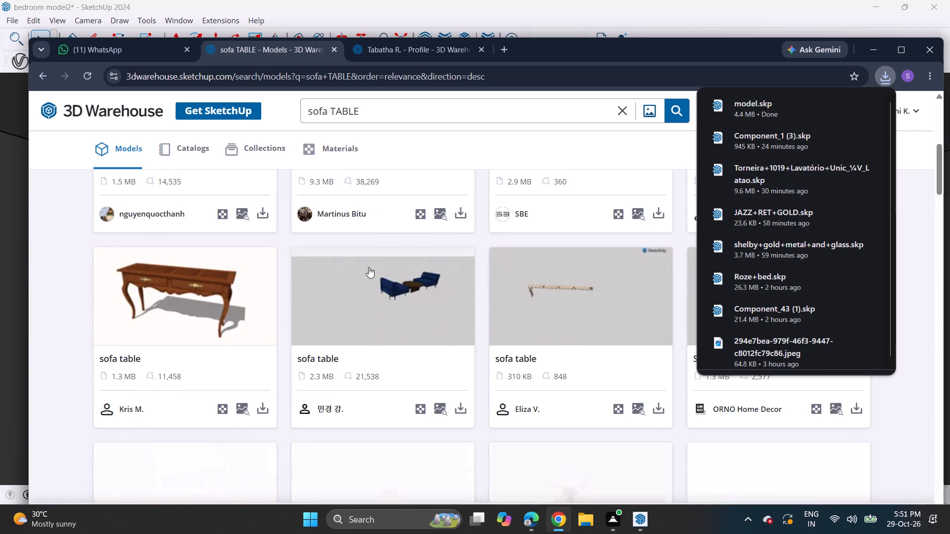
scroll(369, 267, down, 6)
scroll(369, 267, up, 1)
scroll(369, 267, down, 2)
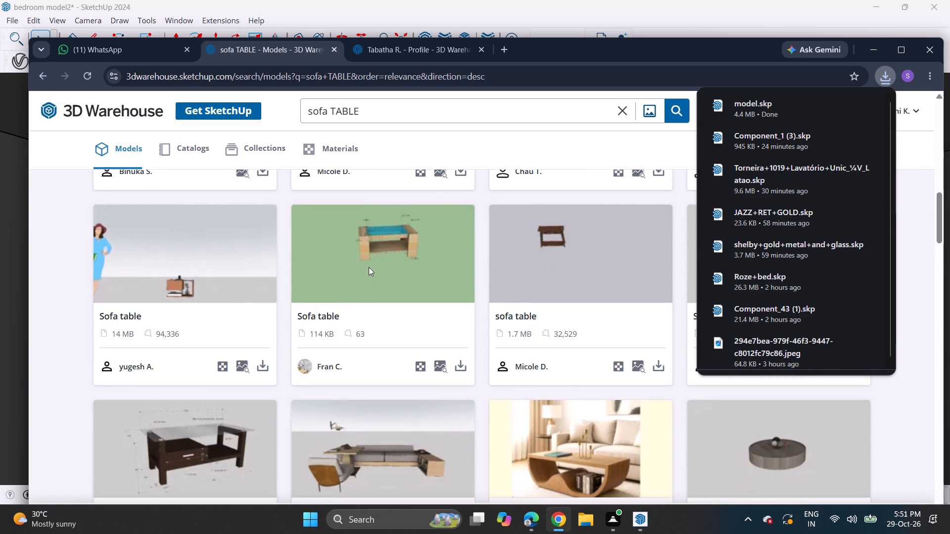
scroll(369, 267, down, 4)
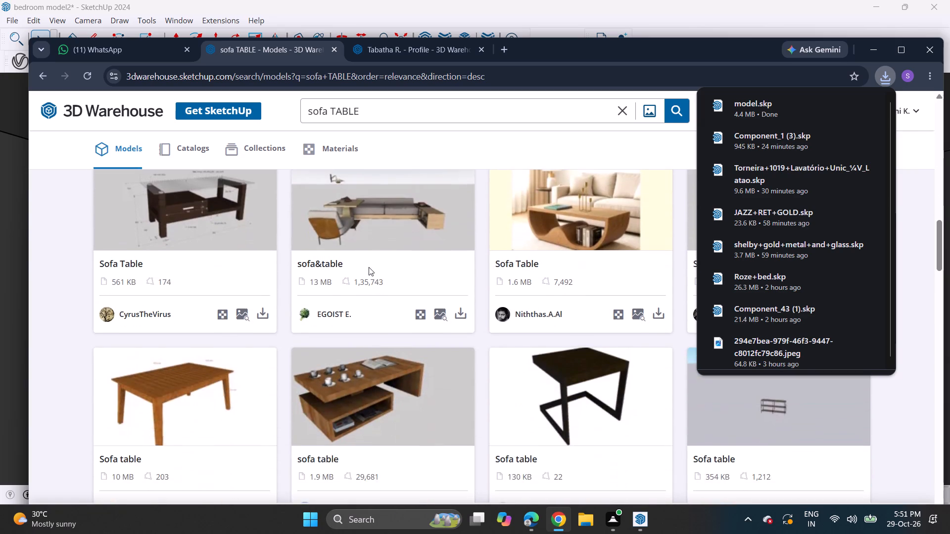
scroll(369, 267, down, 9)
scroll(369, 267, up, 1)
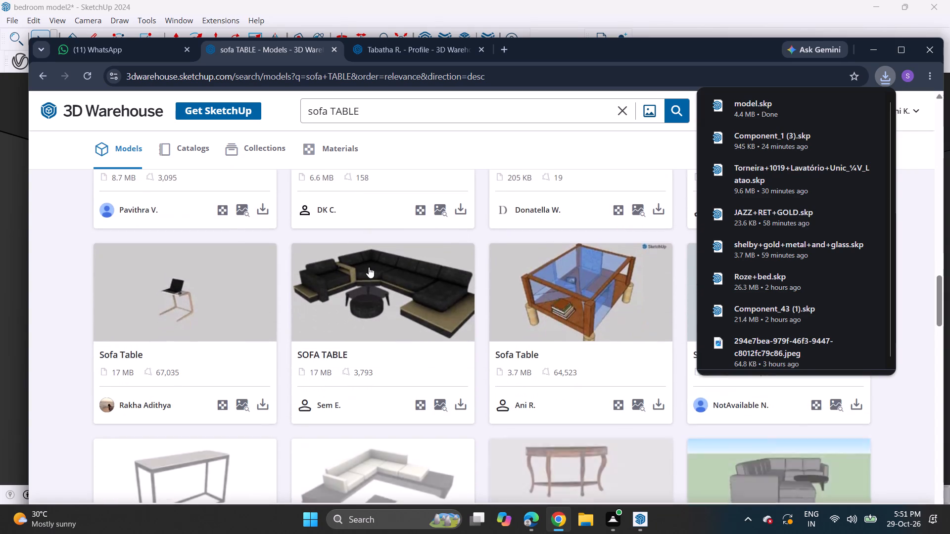
scroll(369, 267, down, 8)
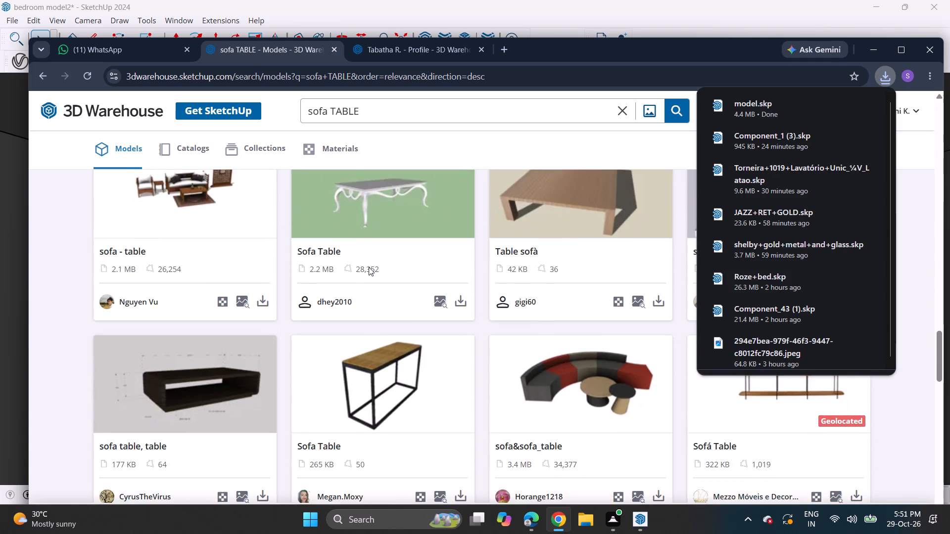
scroll(369, 267, down, 7)
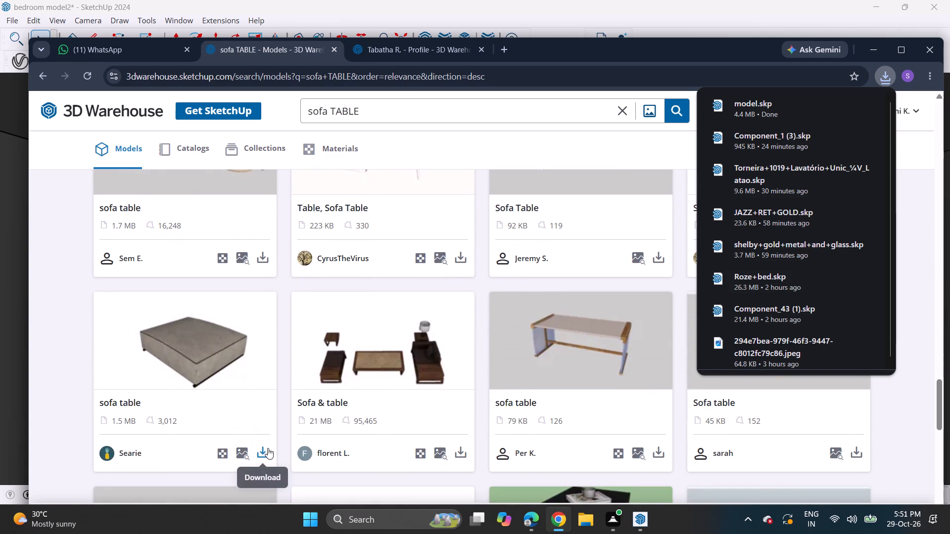
Download the 1.5 MB "sofa table" model shown as a low grey rectangular block.
click(268, 448)
click(324, 354)
Load more sofa table results and examine the additional thumbnails for another suitable table or seat.
scroll(324, 354, down, 4)
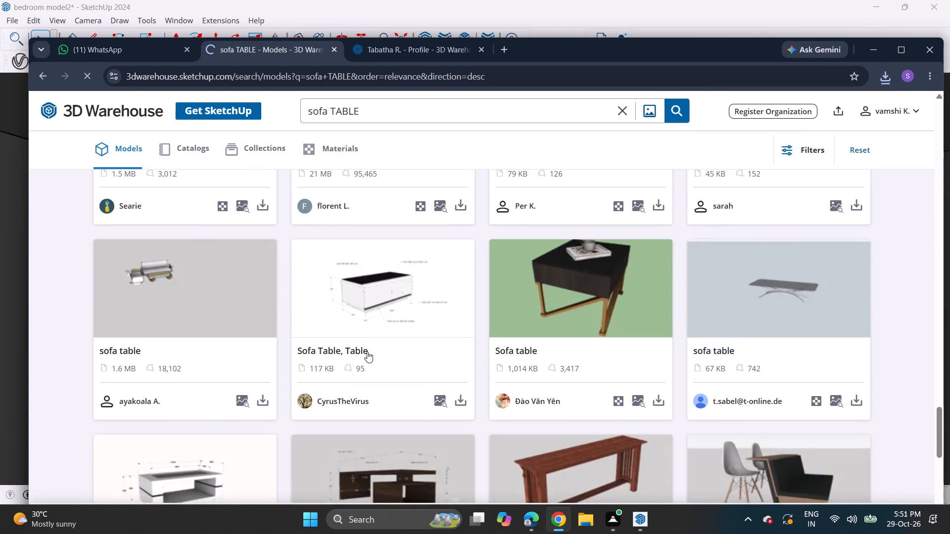
scroll(367, 352, down, 10)
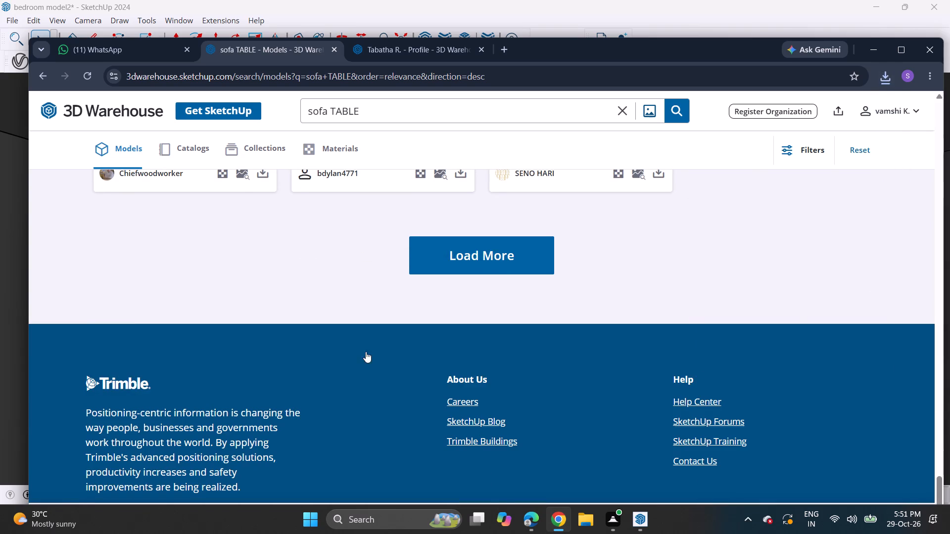
click(464, 261)
scroll(368, 285, up, 4)
scroll(323, 302, down, 1)
scroll(322, 302, up, 10)
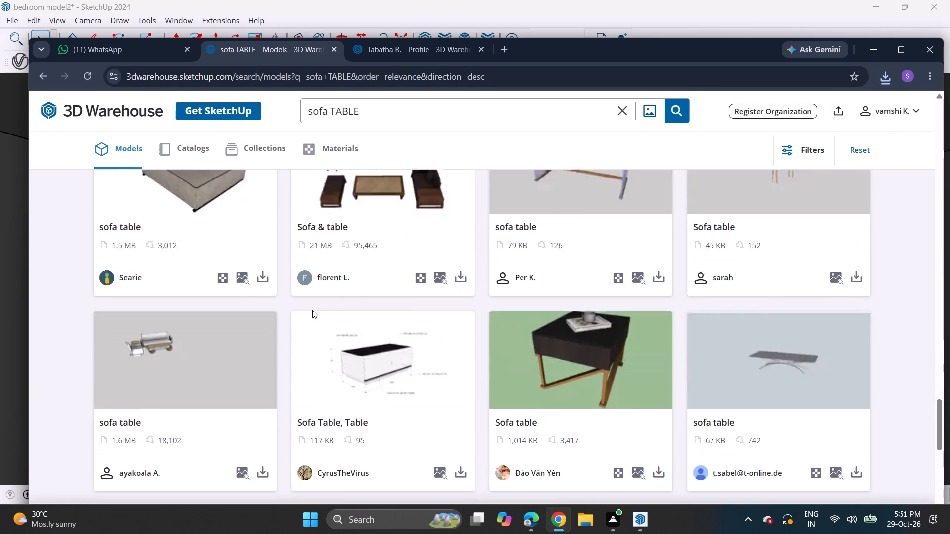
scroll(312, 310, down, 3)
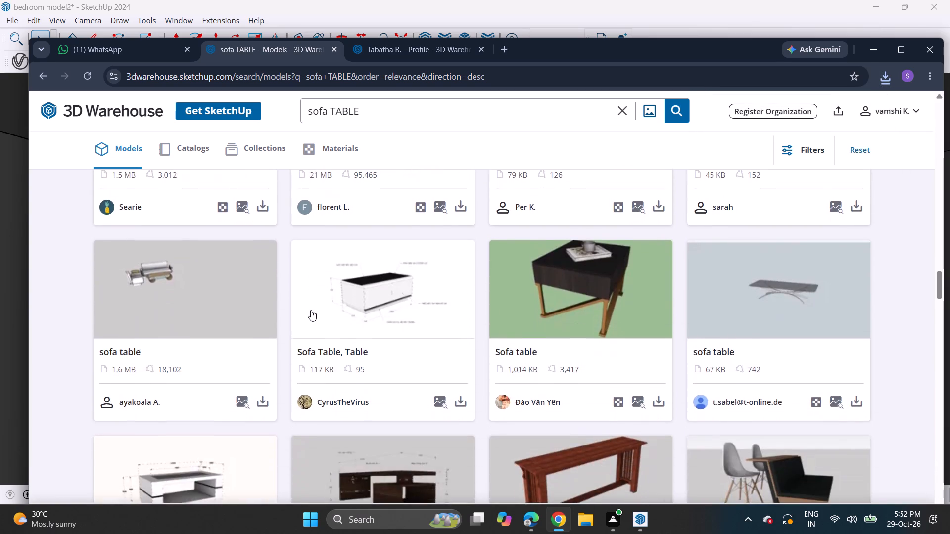
scroll(311, 310, down, 6)
scroll(311, 310, up, 1)
scroll(311, 310, down, 1)
scroll(311, 310, up, 1)
scroll(311, 310, down, 11)
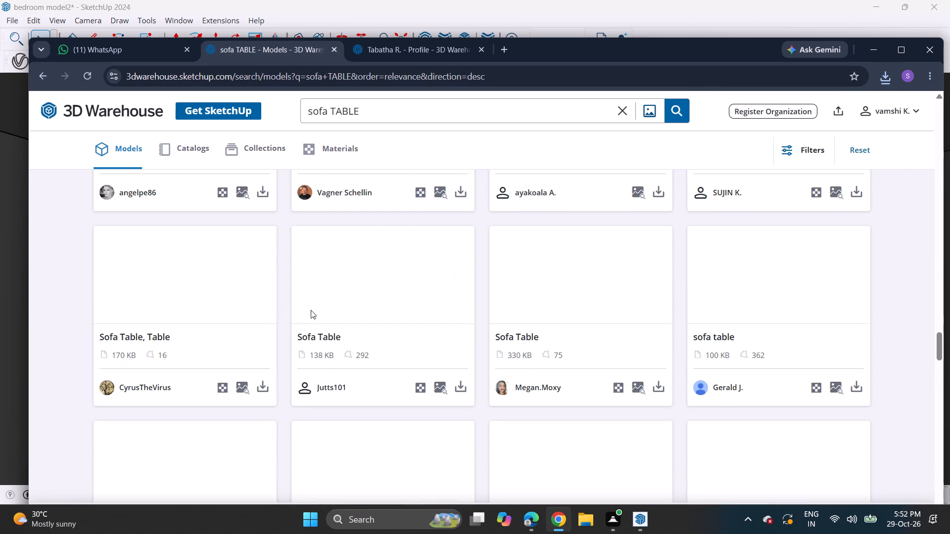
scroll(311, 310, down, 3)
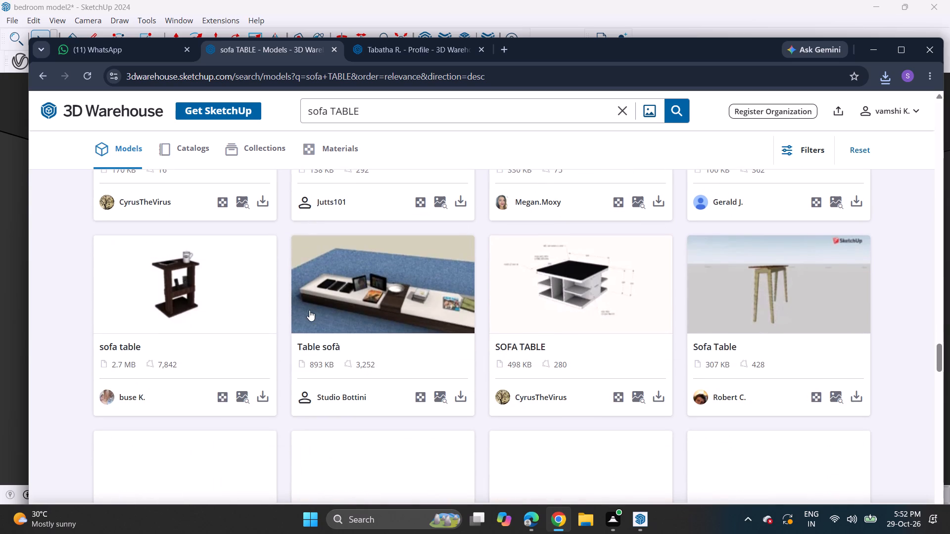
scroll(309, 310, down, 6)
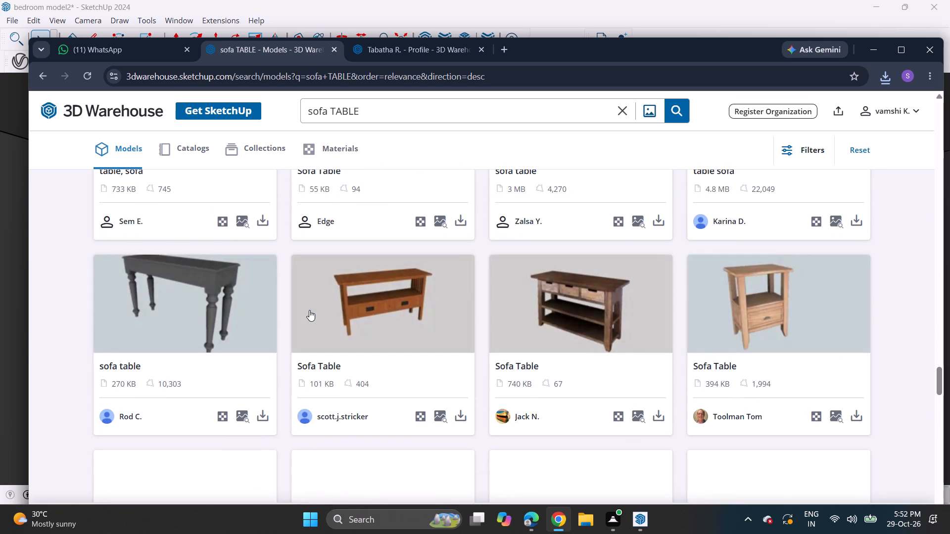
scroll(309, 310, down, 5)
scroll(309, 310, up, 1)
scroll(309, 310, down, 6)
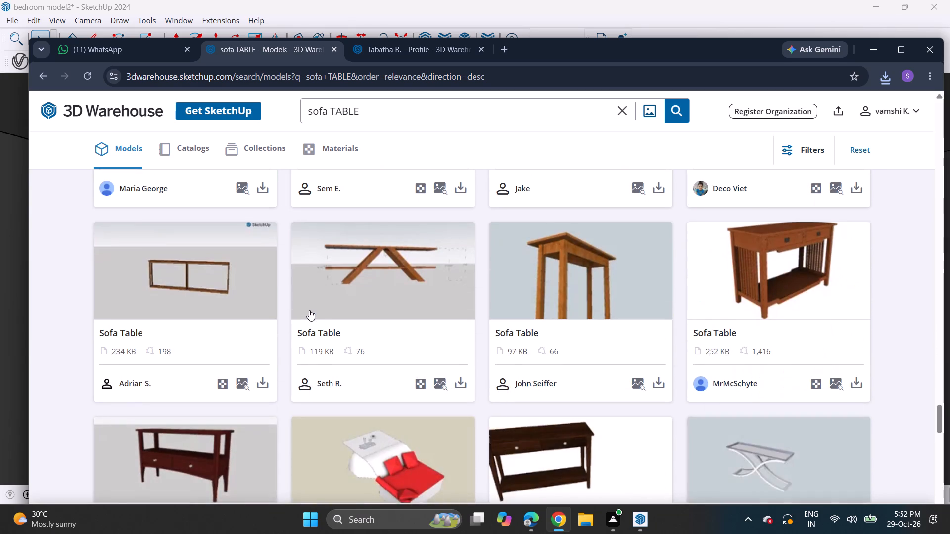
scroll(309, 310, down, 12)
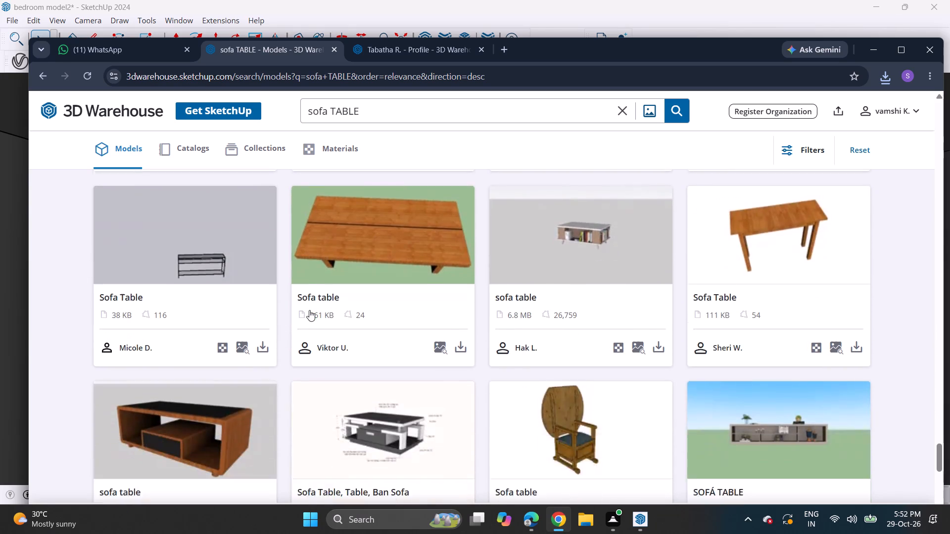
scroll(309, 310, down, 7)
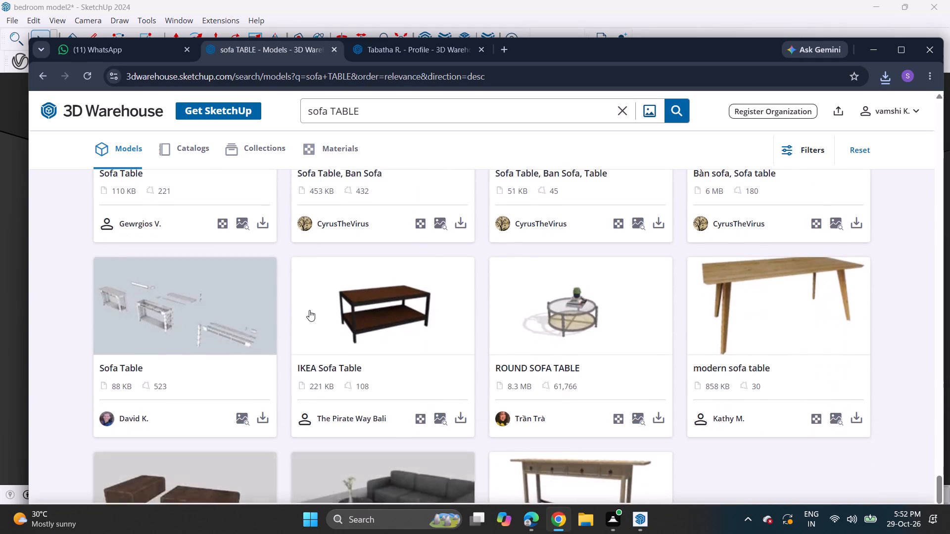
scroll(309, 310, up, 1)
scroll(309, 310, down, 4)
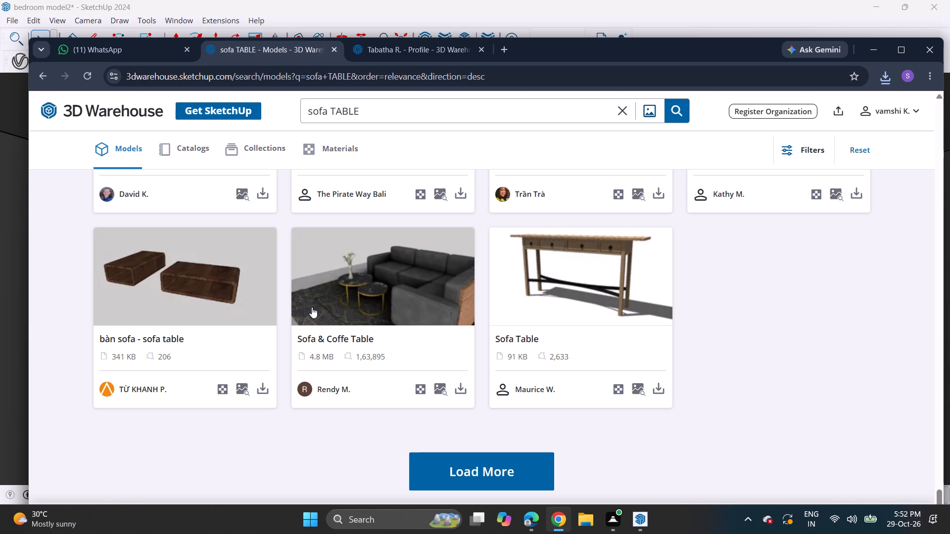
Search 3D Warehouse models for "BERLIN BENCH" and look through the bench thumbnails.
click(617, 102)
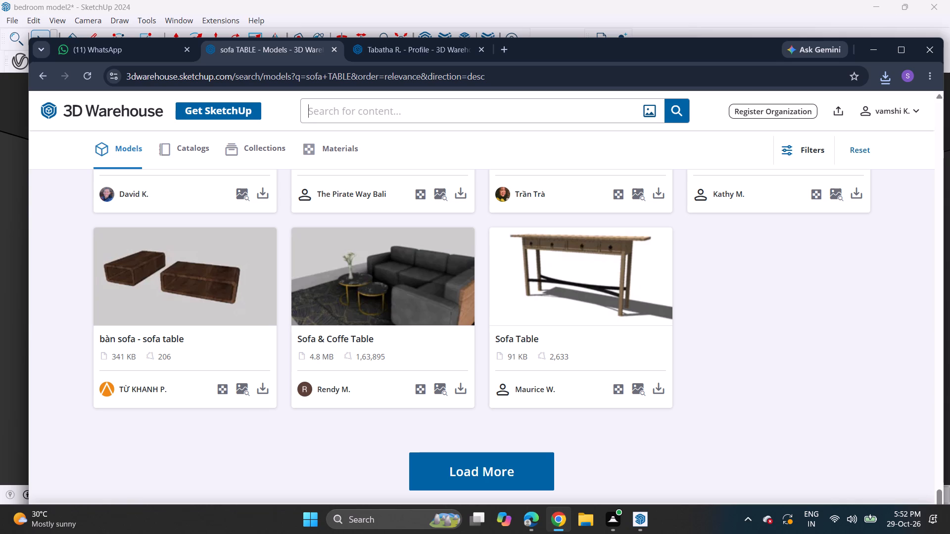
text(BERLIN BENCH)
key(Return)
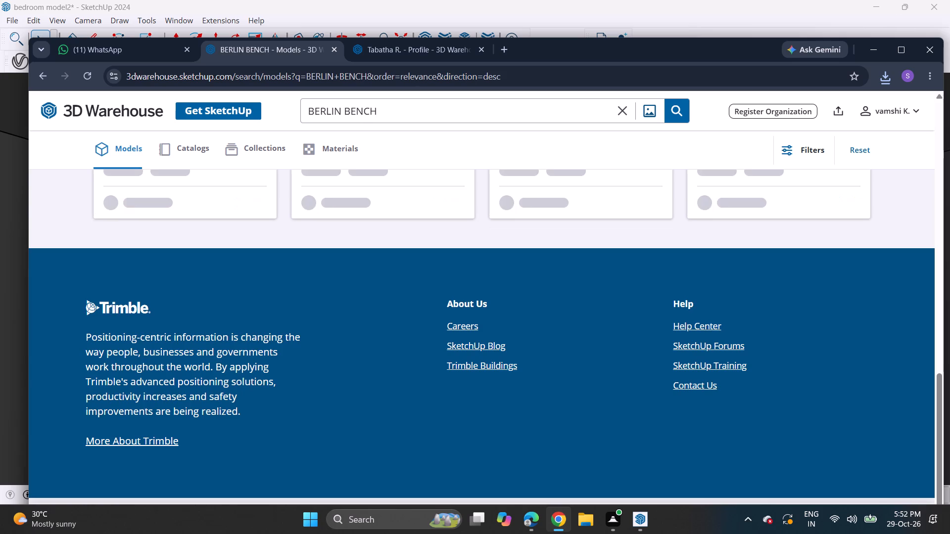
scroll(480, 343, up, 7)
scroll(480, 343, down, 1)
scroll(480, 343, up, 1)
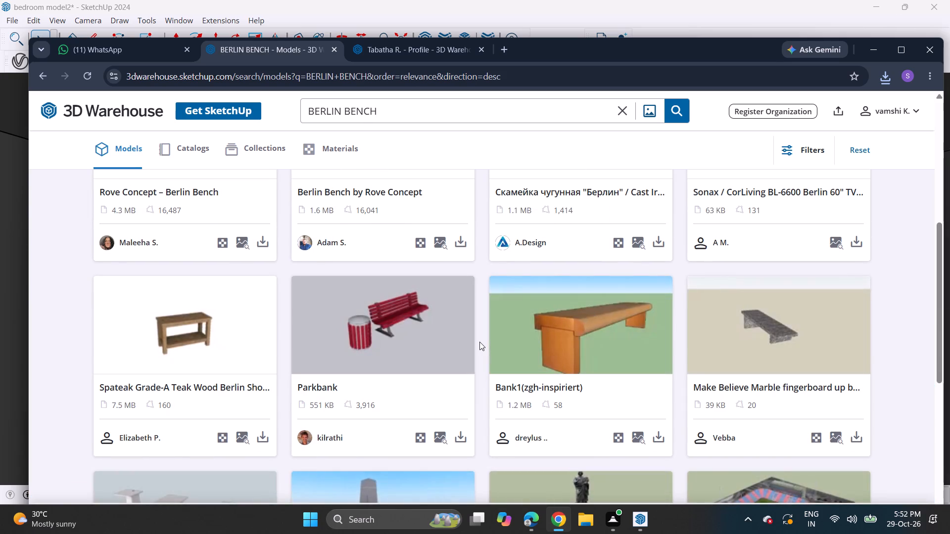
scroll(479, 342, up, 4)
scroll(479, 342, down, 2)
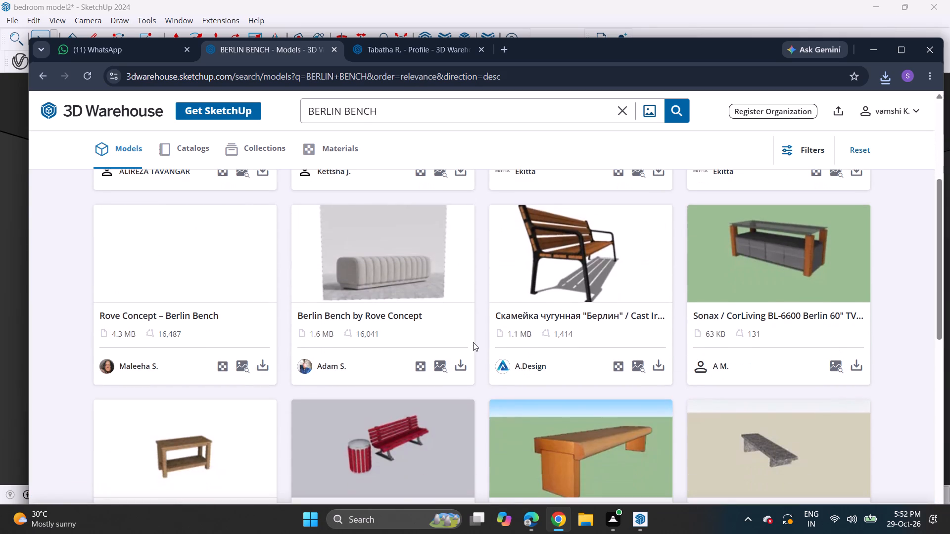
scroll(475, 326, up, 5)
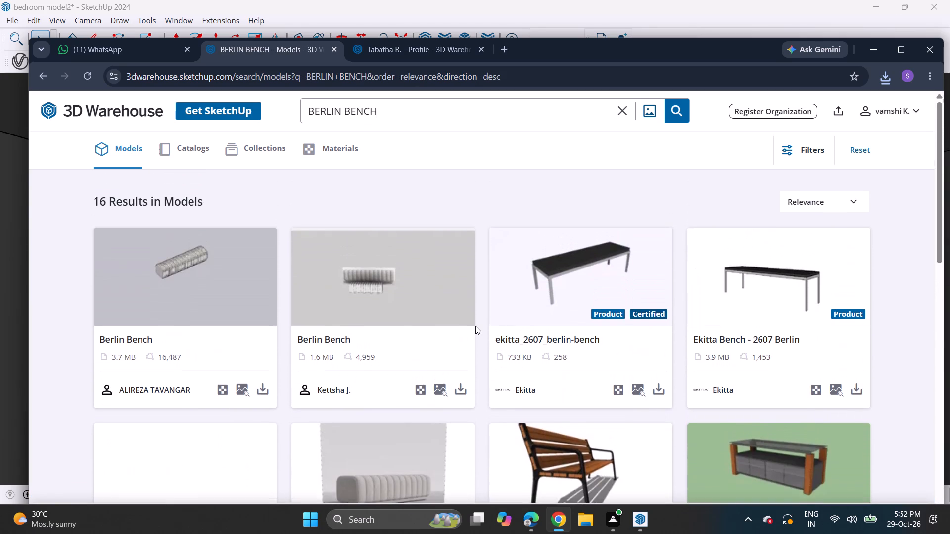
Download the 1.6 MB "Berlin Bench by Rove Concept" model as a SketchUp file.
scroll(475, 326, up, 1)
scroll(475, 326, down, 4)
click(461, 329)
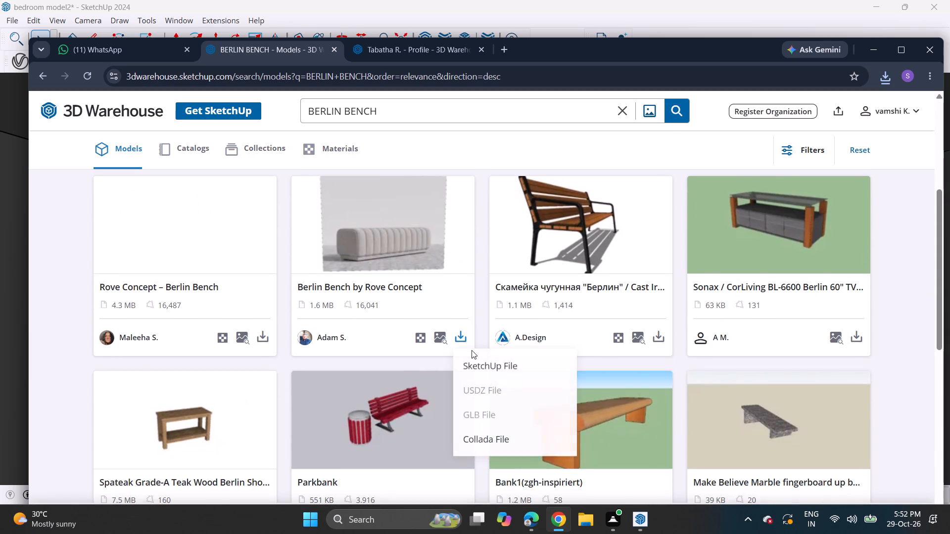
click(487, 376)
scroll(475, 356, down, 10)
scroll(474, 356, up, 2)
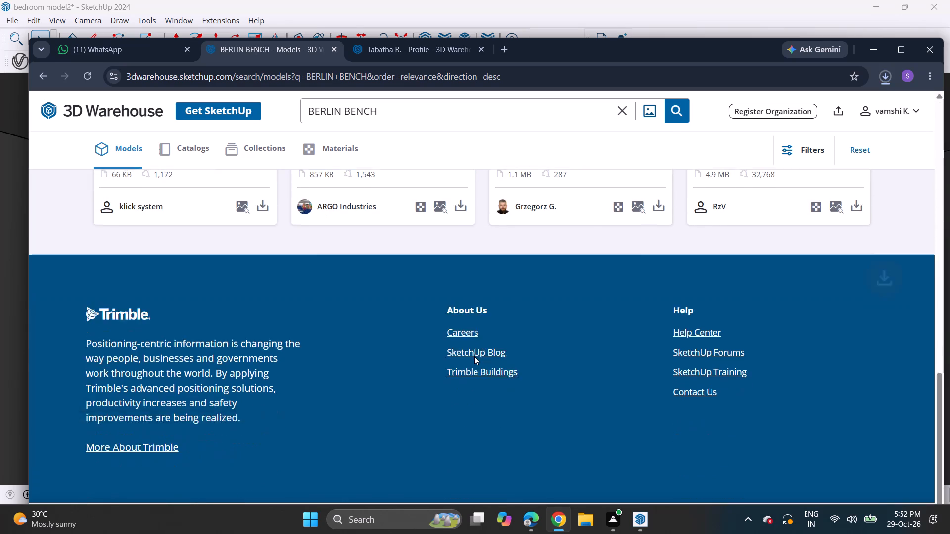
scroll(474, 356, up, 3)
Switch to SketchUp, import Rove+Concepts_Berlin+Bench from the Downloads folder and place it on the rug at the foot of the bed.
click(645, 521)
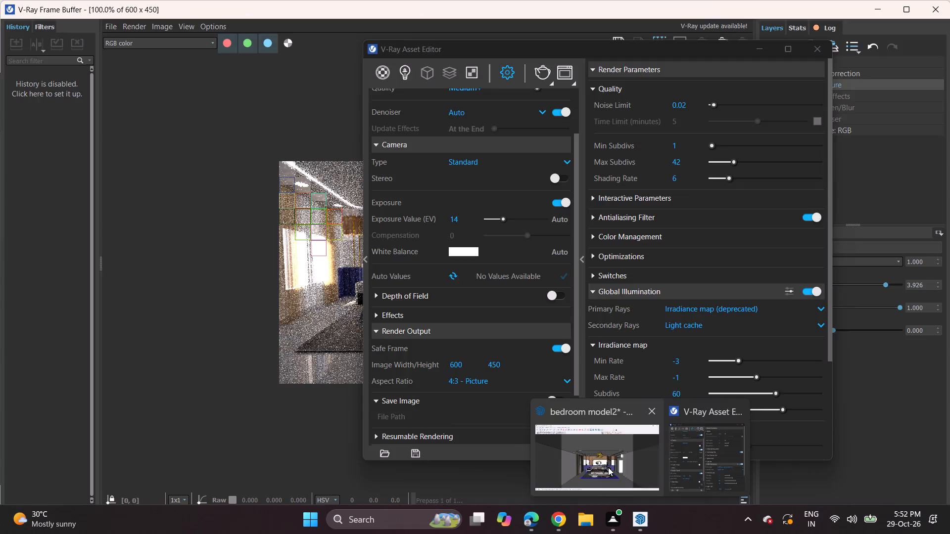
click(608, 467)
scroll(503, 337, up, 1)
scroll(503, 337, down, 1)
scroll(503, 338, up, 1)
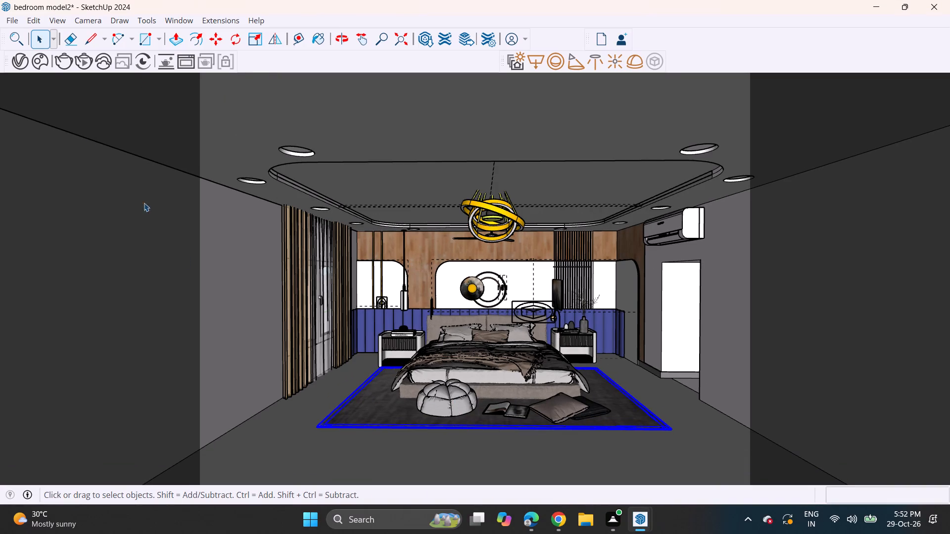
click(8, 18)
click(49, 190)
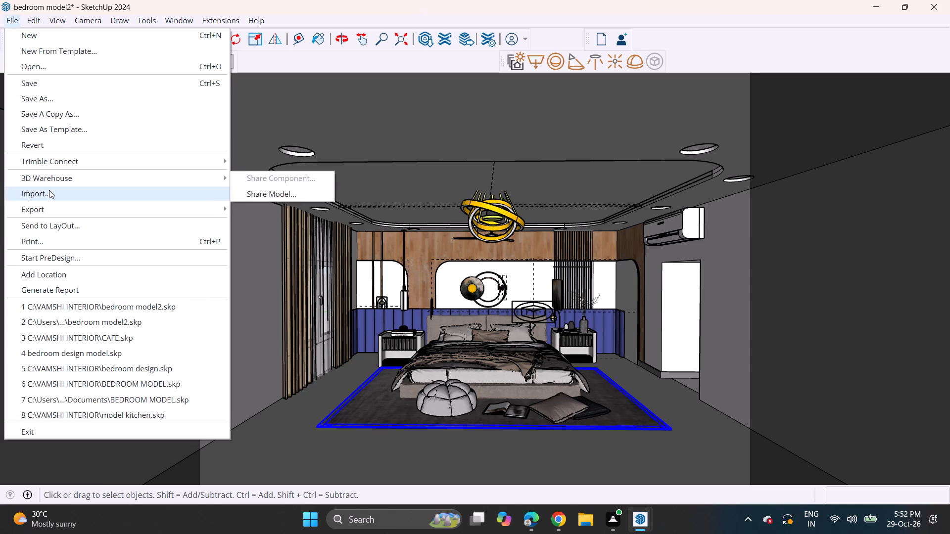
scroll(287, 181, down, 1)
scroll(287, 181, up, 2)
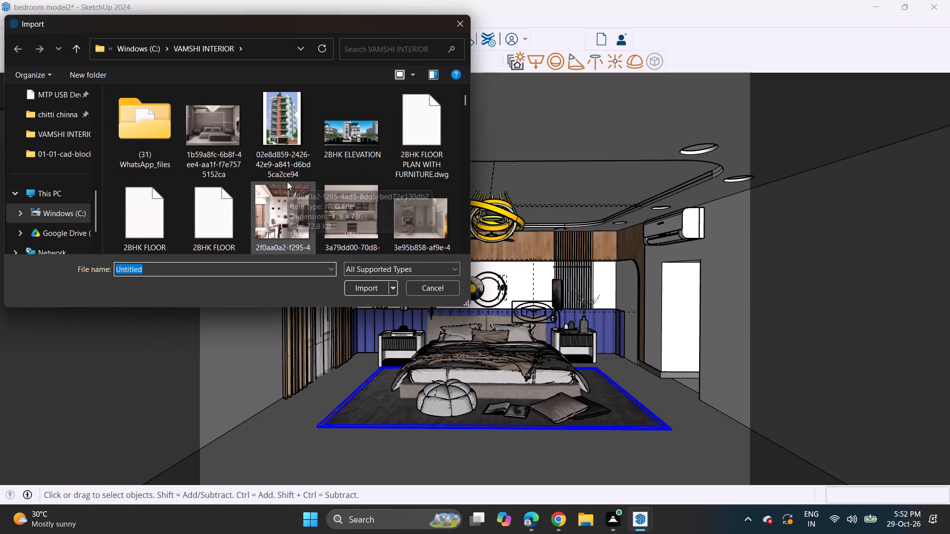
scroll(47, 132, up, 4)
click(53, 233)
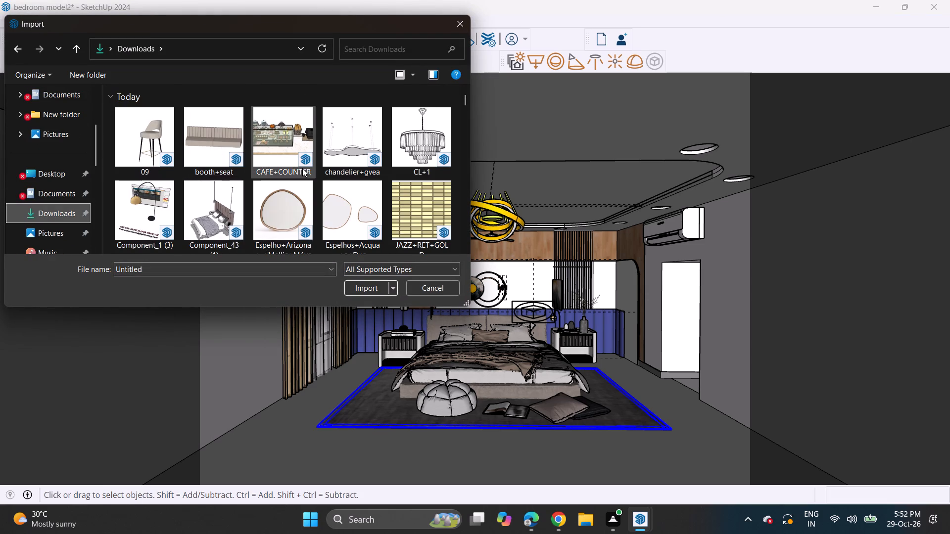
scroll(302, 168, down, 2)
click(348, 188)
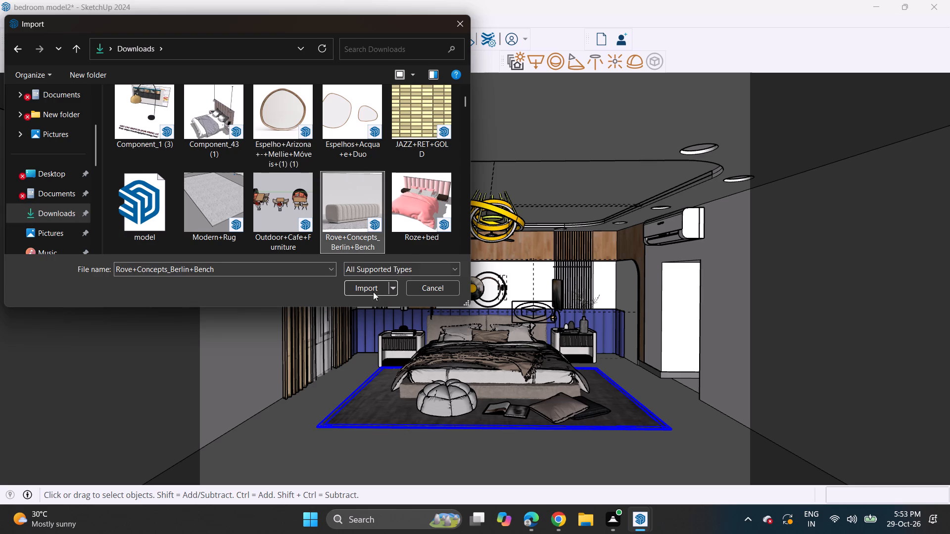
click(371, 292)
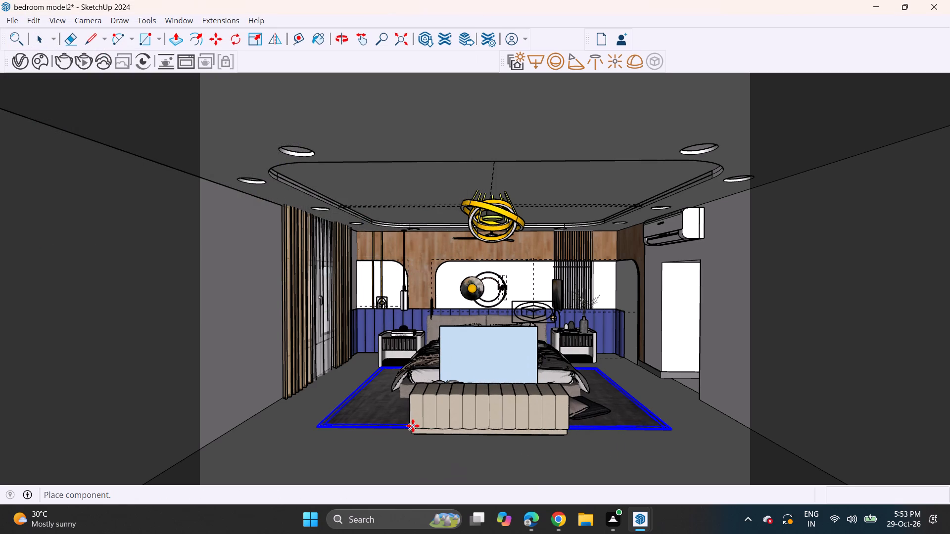
click(413, 426)
Explode the placed bench component and delete the pale blue face standing above it.
right_click(479, 373)
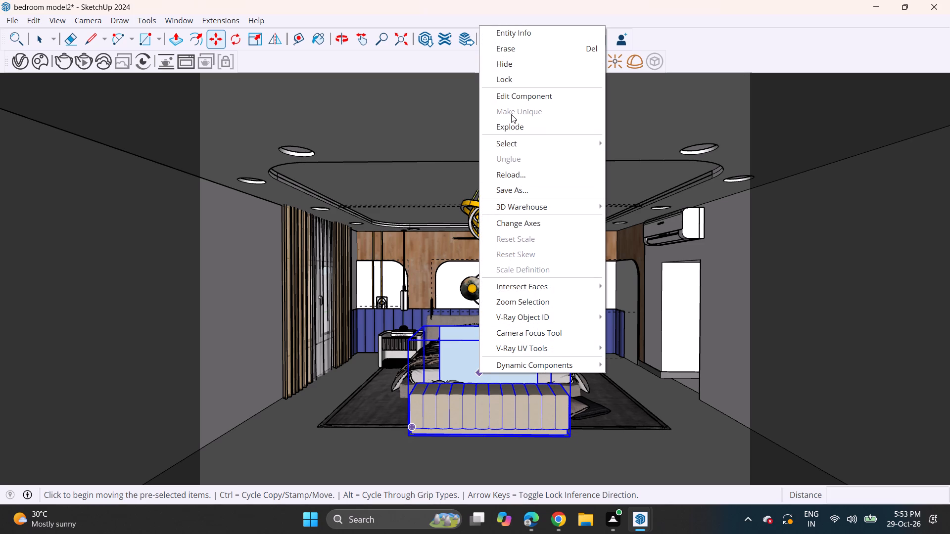
click(513, 126)
click(486, 341)
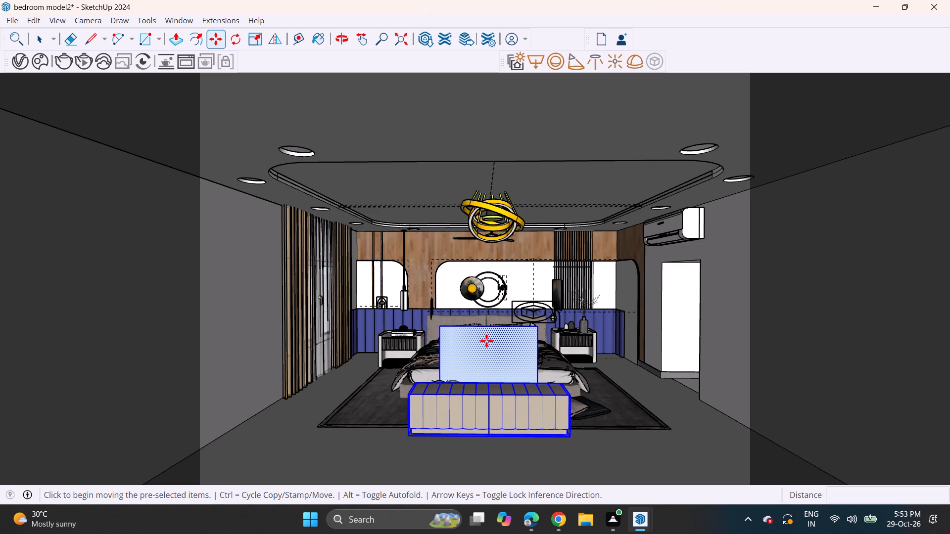
key(space)
click(486, 347)
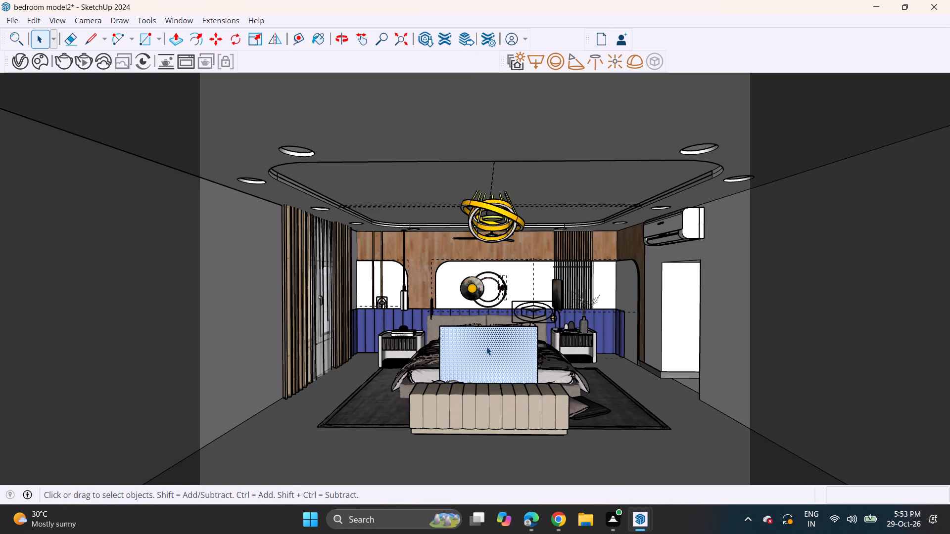
key(Delete)
Delete the leftover outline edges of the removed blue face in front of the bed.
scroll(438, 346, up, 1)
scroll(436, 346, down, 1)
scroll(434, 346, up, 2)
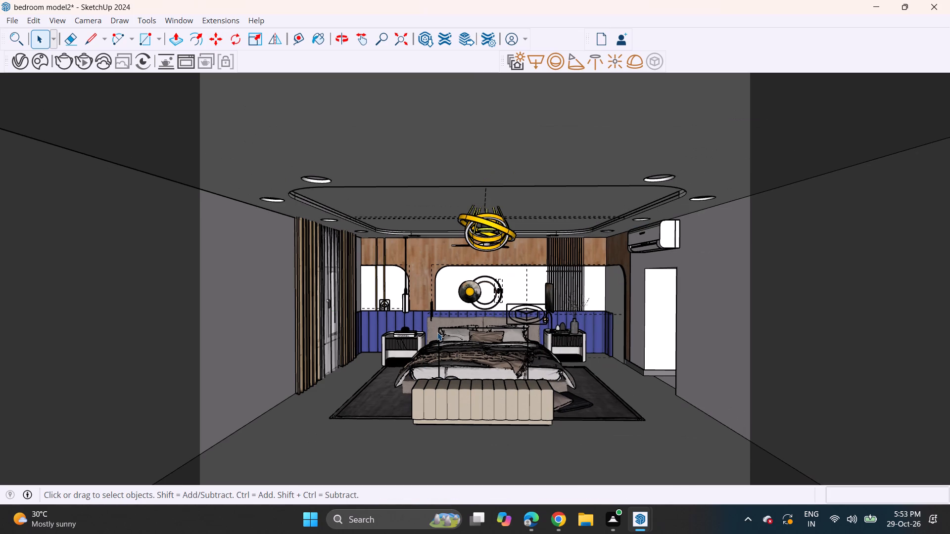
click(438, 332)
key(Delete)
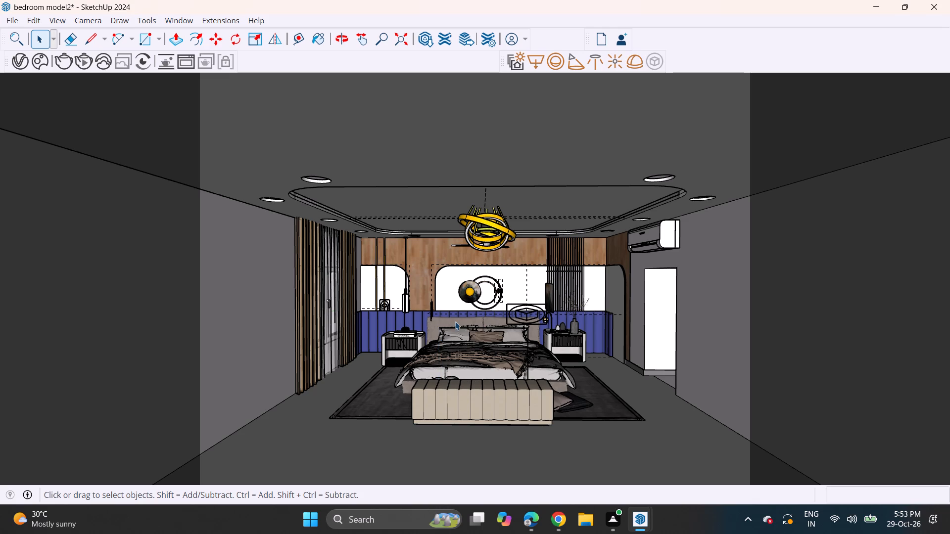
click(456, 329)
key(Delete)
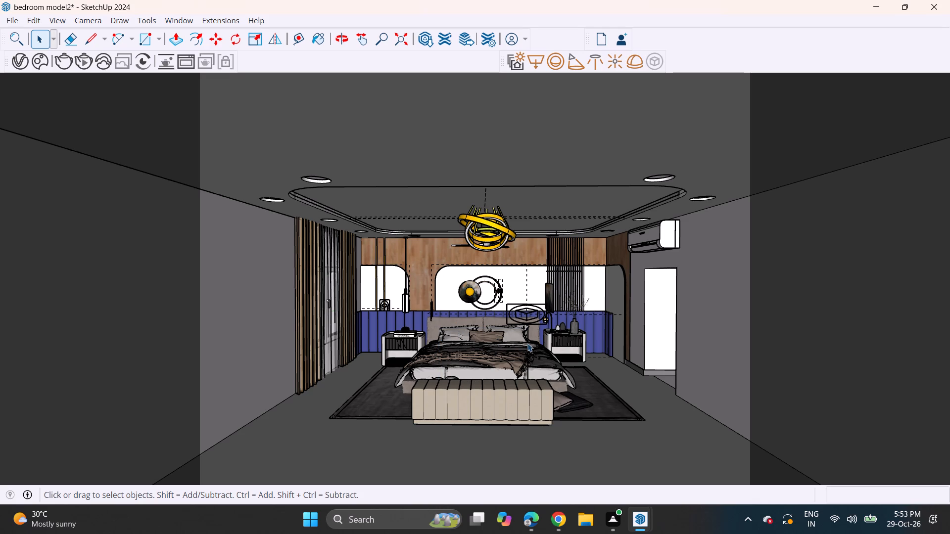
click(527, 343)
key(Delete)
Open the window-side half of the bench for editing.
scroll(482, 419, up, 3)
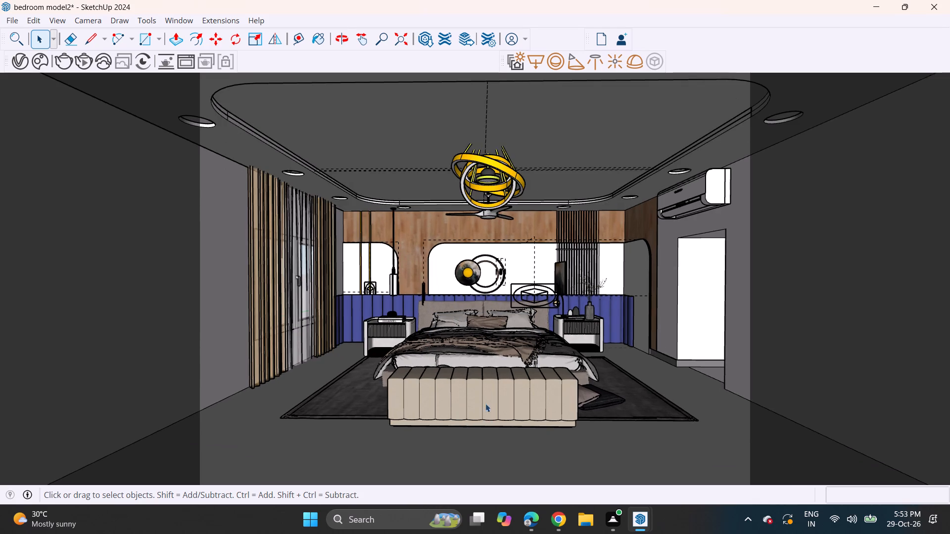
middle_drag(489, 397, 489, 388)
click(483, 389)
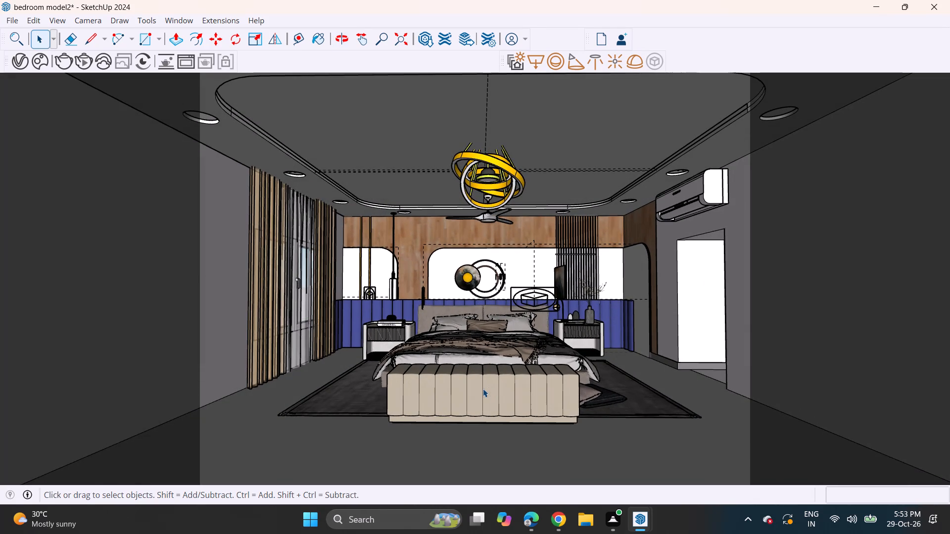
click(455, 391)
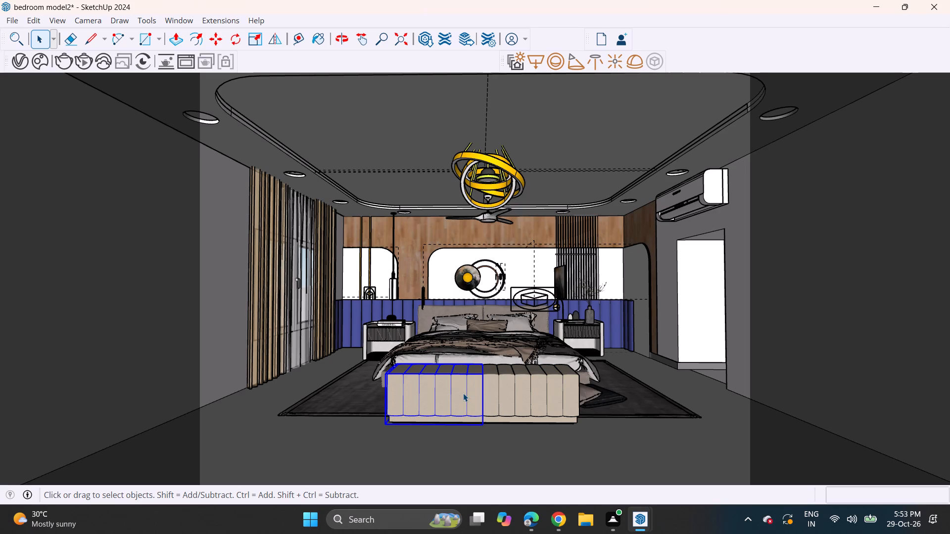
right_click(463, 393)
click(508, 115)
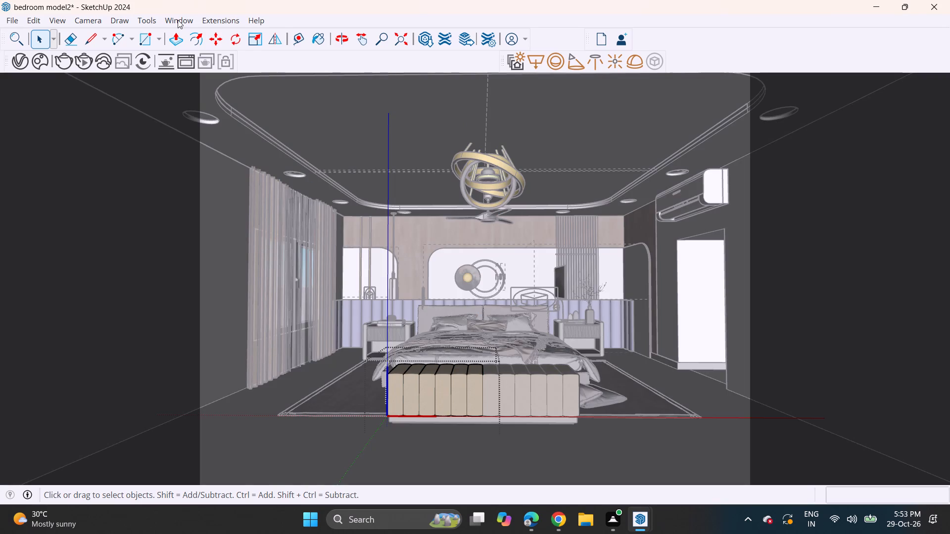
Show Tray 4 and look through the Colors-Named swatches for a bench colour.
click(176, 17)
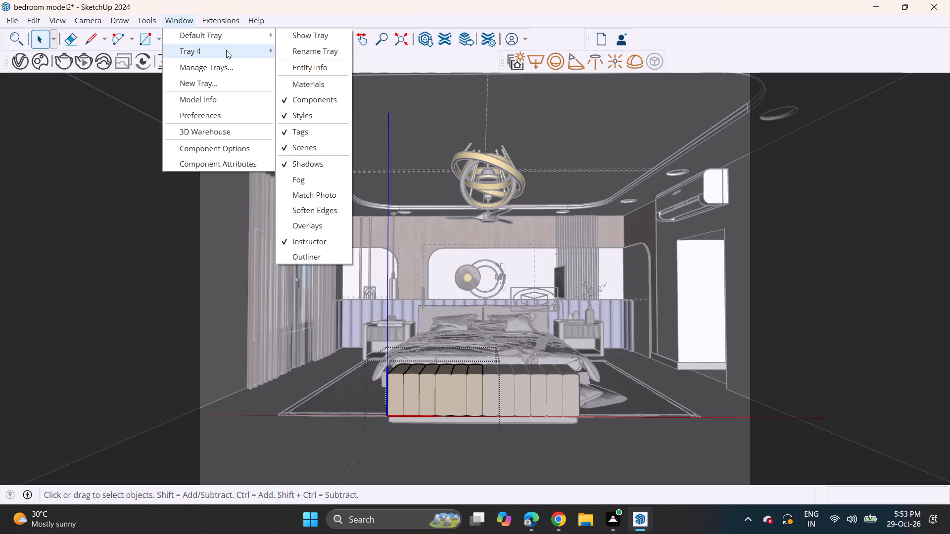
click(298, 49)
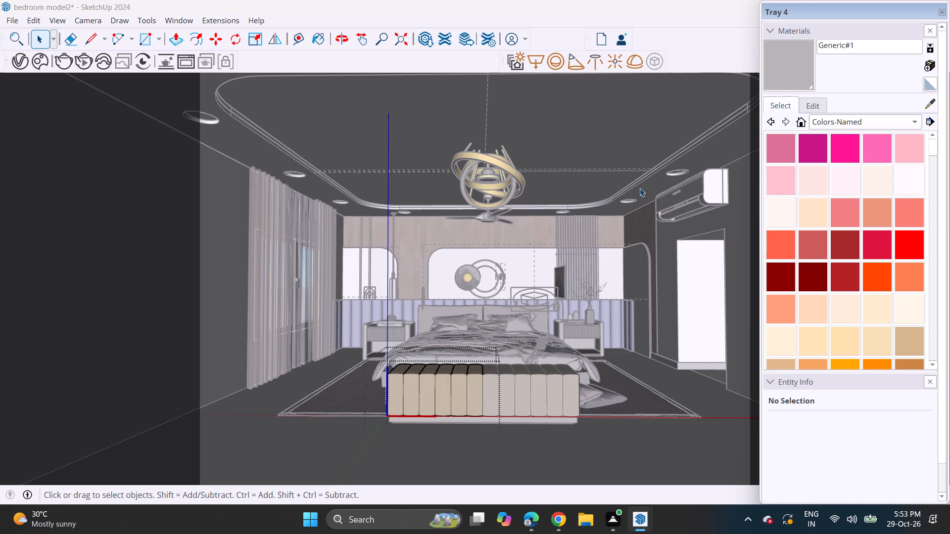
scroll(804, 289, down, 11)
scroll(821, 295, up, 1)
scroll(821, 295, down, 1)
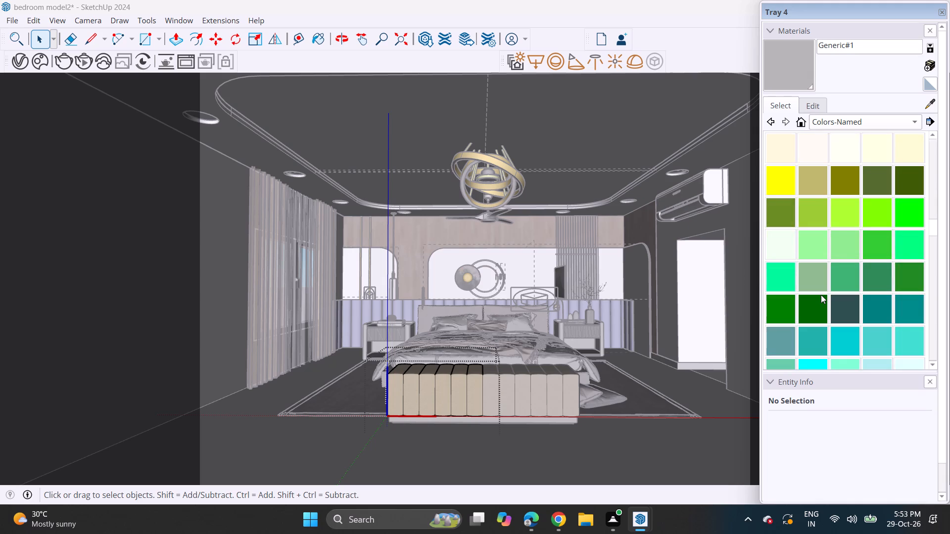
scroll(821, 295, up, 5)
scroll(821, 295, down, 7)
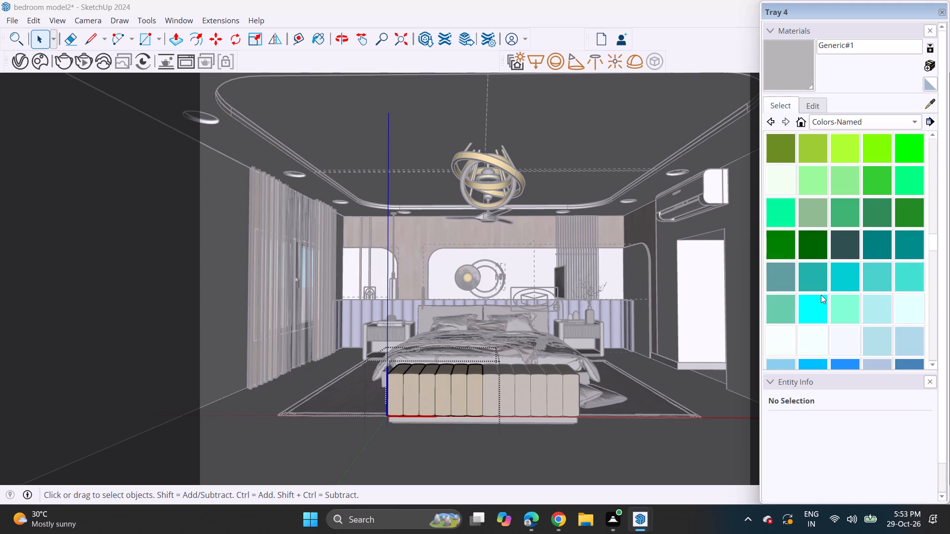
scroll(821, 295, down, 9)
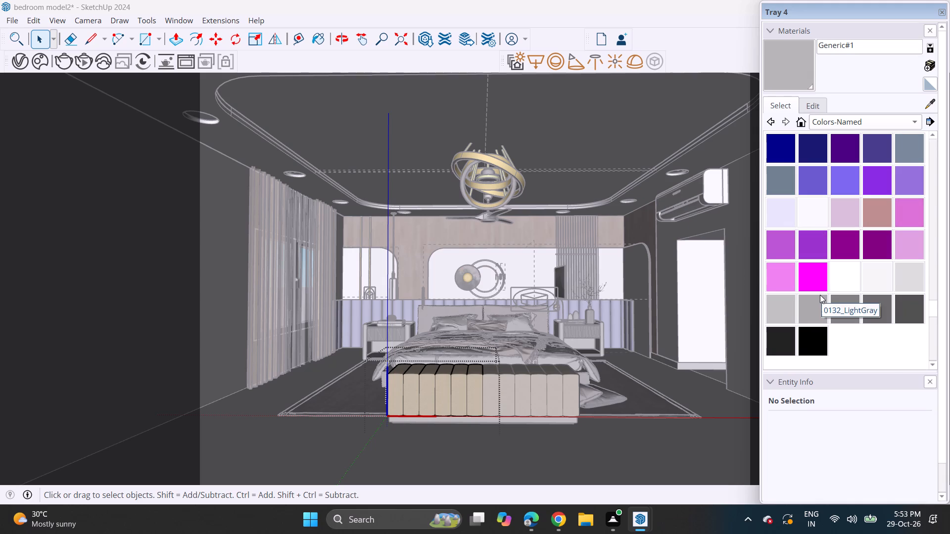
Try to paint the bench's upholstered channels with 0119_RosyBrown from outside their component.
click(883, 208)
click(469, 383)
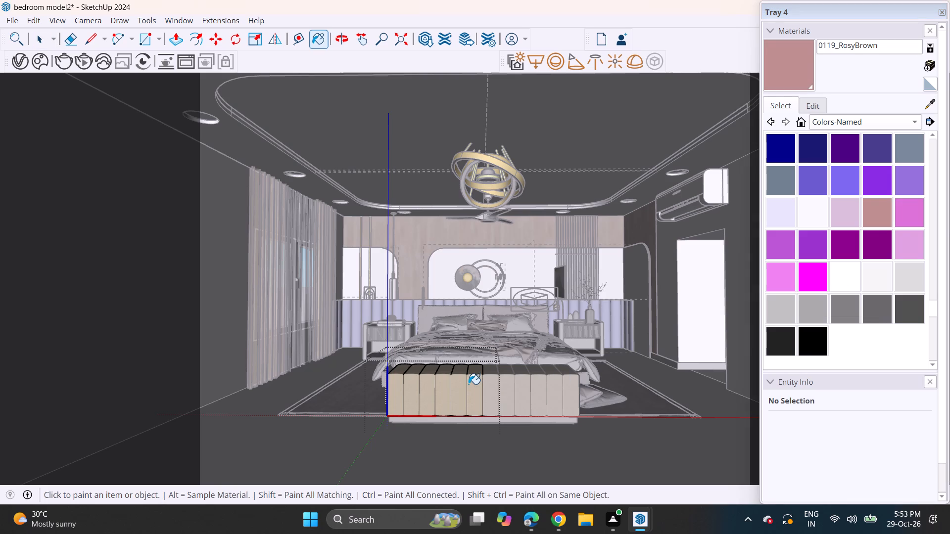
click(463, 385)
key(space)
Open one upholstered channel component near the middle of the bench for editing.
click(462, 391)
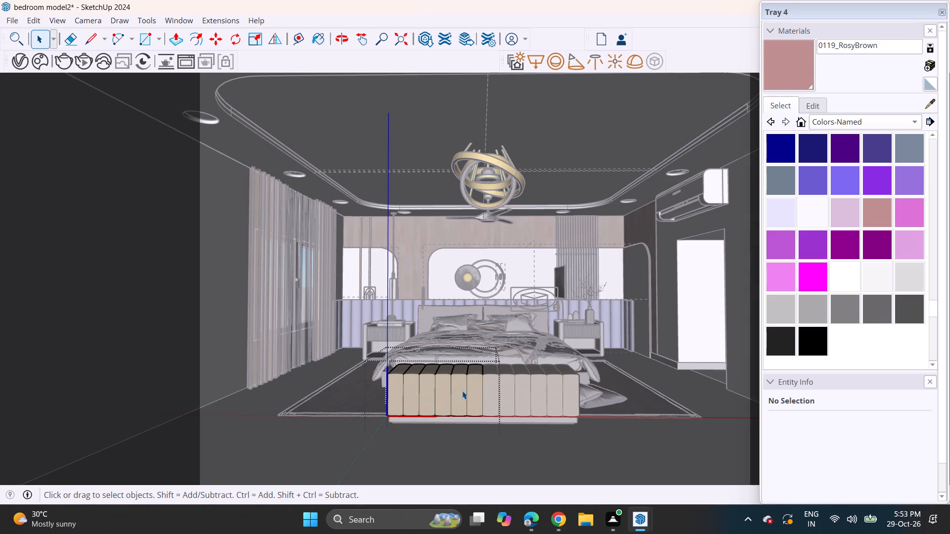
click(463, 391)
right_click(463, 391)
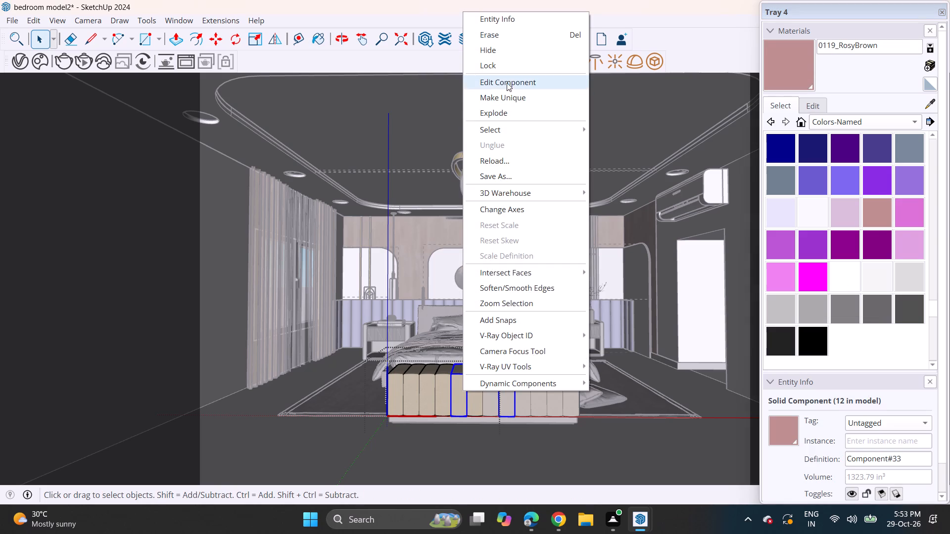
click(507, 83)
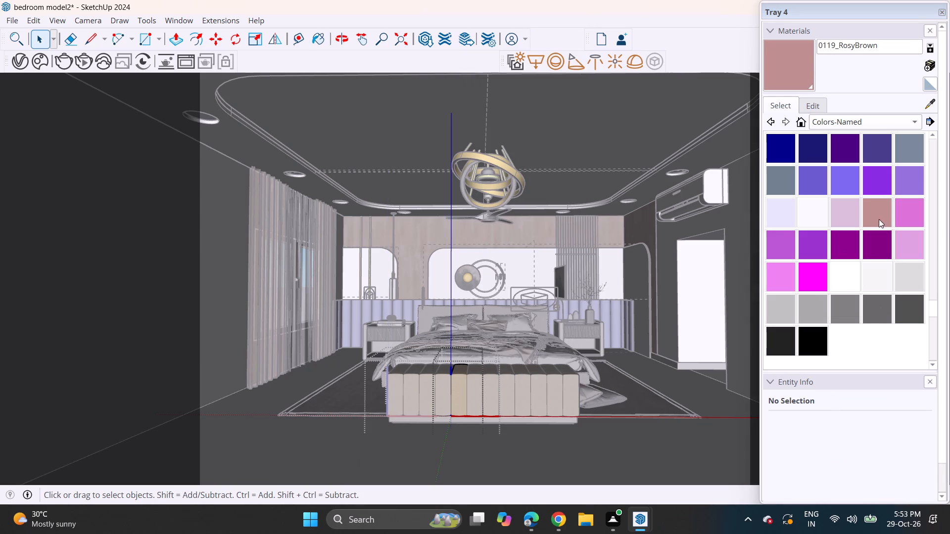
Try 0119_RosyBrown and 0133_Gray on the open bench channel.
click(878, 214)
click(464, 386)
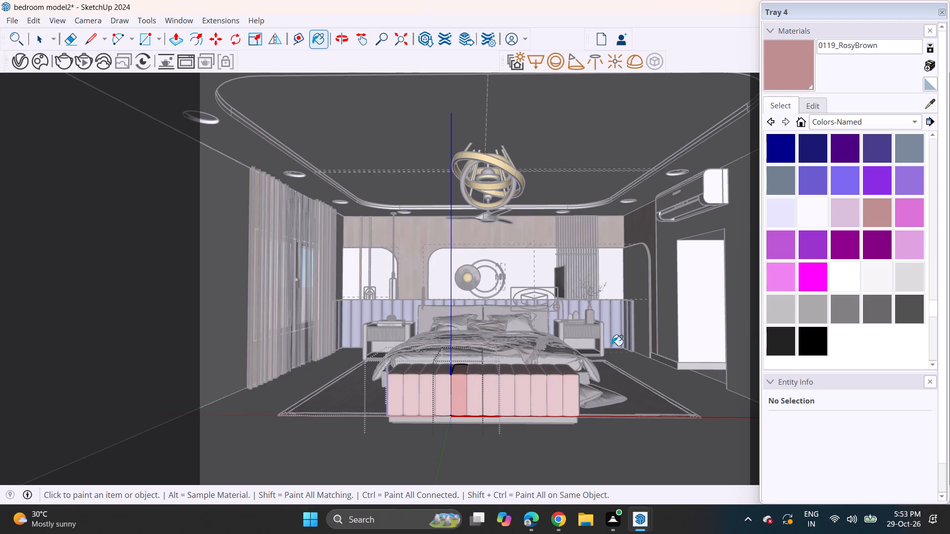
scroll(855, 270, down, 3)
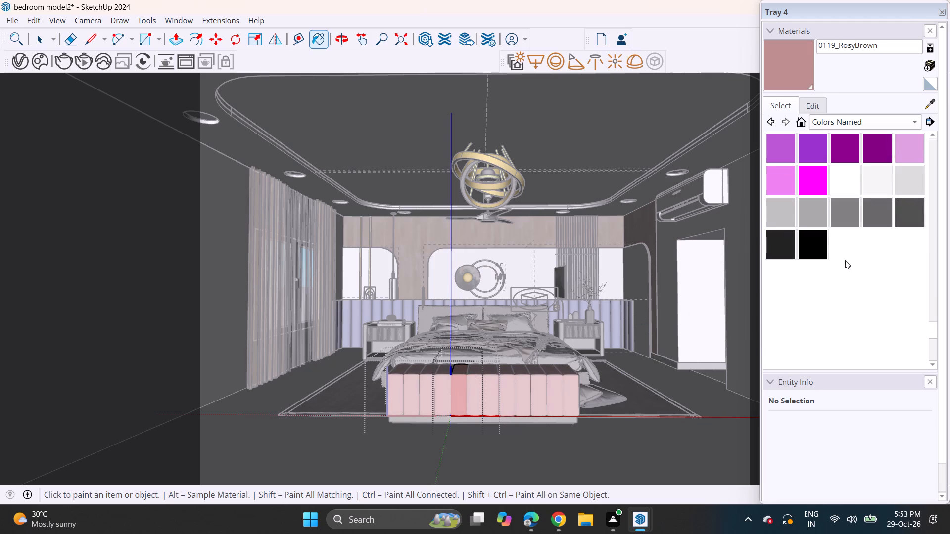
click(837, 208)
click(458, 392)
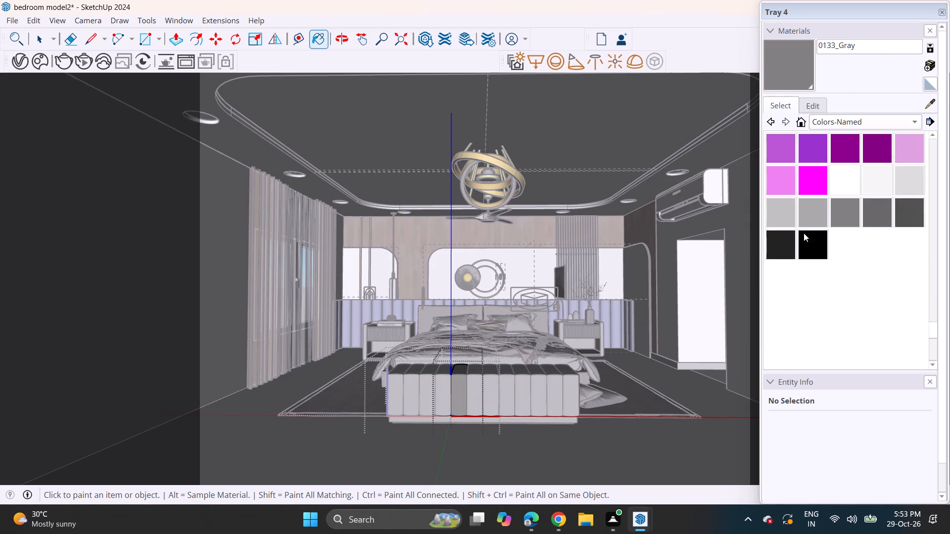
Paint the open bench channel with 0135_DarkGray.
click(904, 218)
click(411, 392)
click(457, 386)
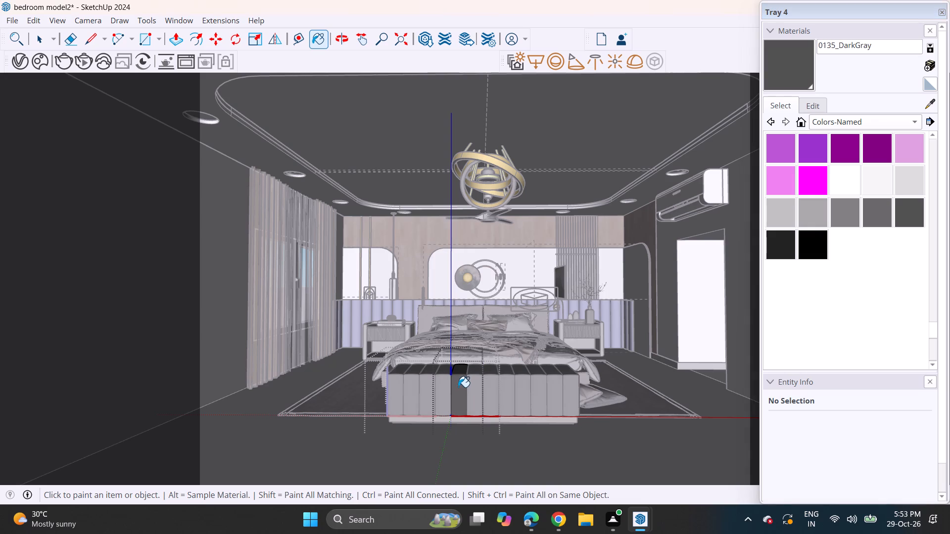
Edit the 0135_DarkGray material's colour to a darker, near-black shade.
click(821, 101)
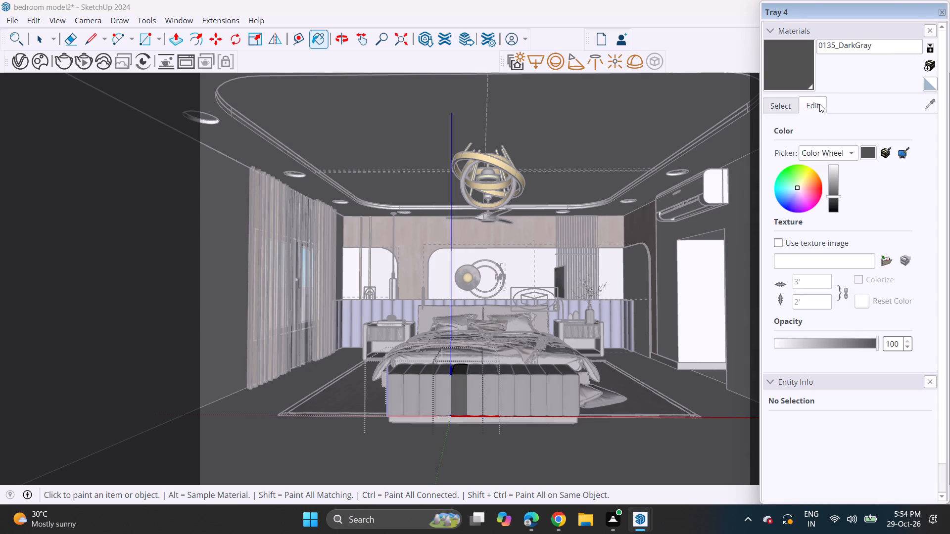
click(831, 201)
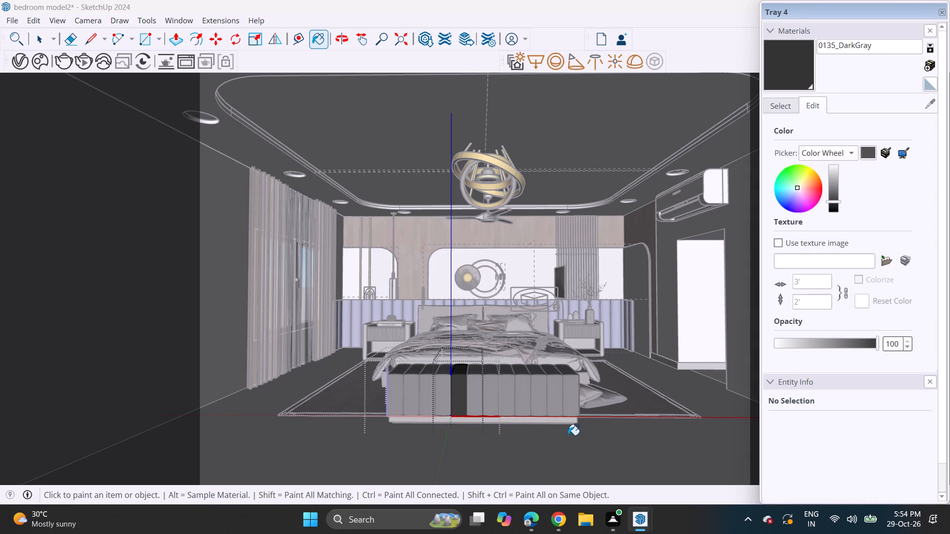
key(space)
key(space)
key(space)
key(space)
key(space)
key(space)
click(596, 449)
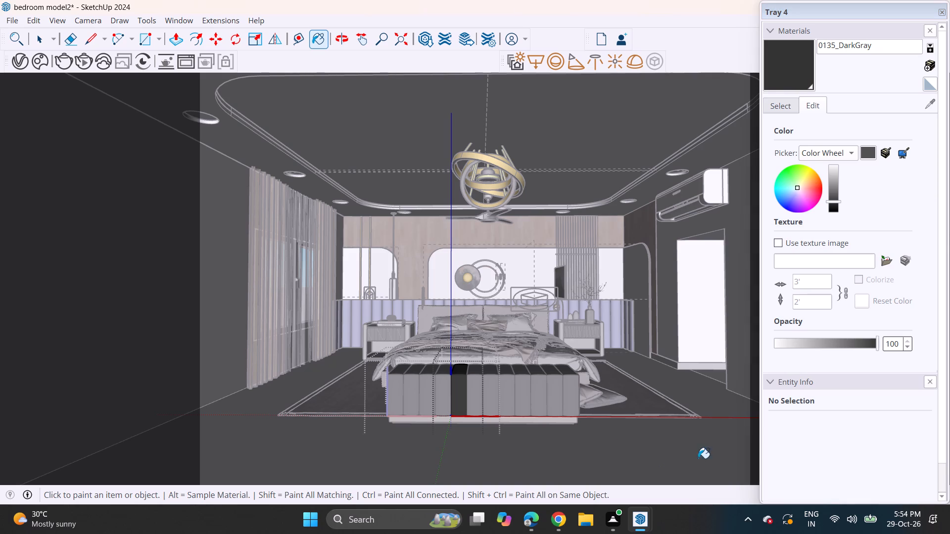
Look through the Colors-Named material swatches for colours suited to the bench.
click(777, 102)
scroll(827, 233, up, 1)
scroll(827, 233, down, 2)
scroll(827, 233, up, 16)
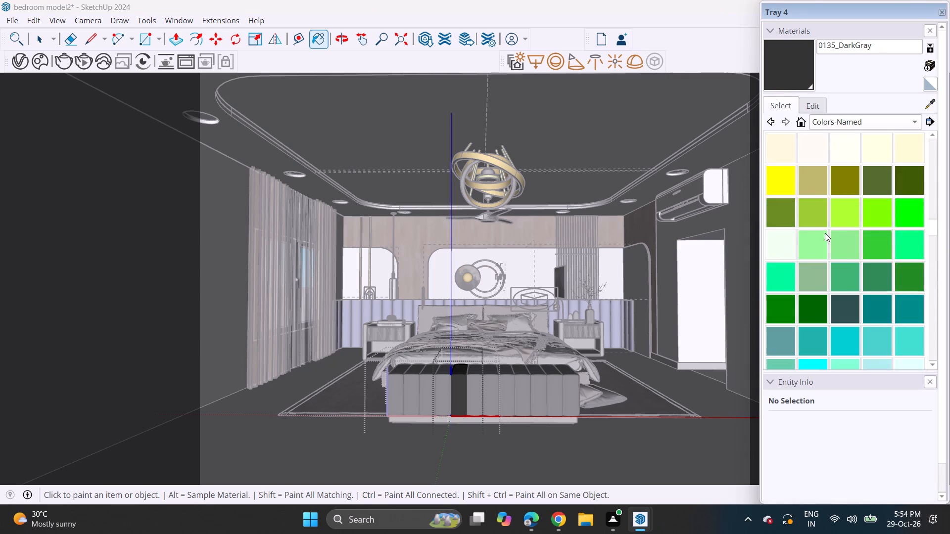
scroll(825, 233, up, 4)
scroll(825, 233, down, 1)
scroll(825, 233, up, 2)
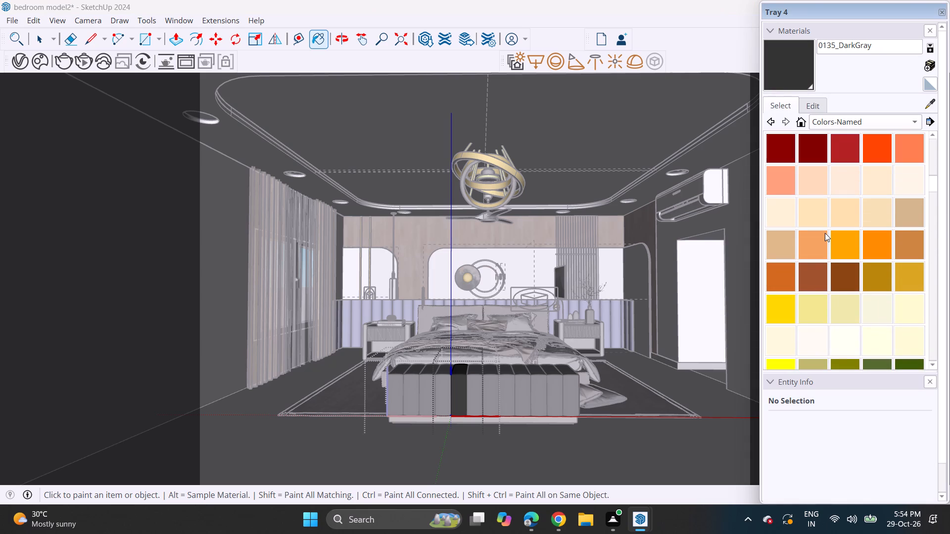
scroll(825, 233, up, 6)
scroll(825, 233, down, 7)
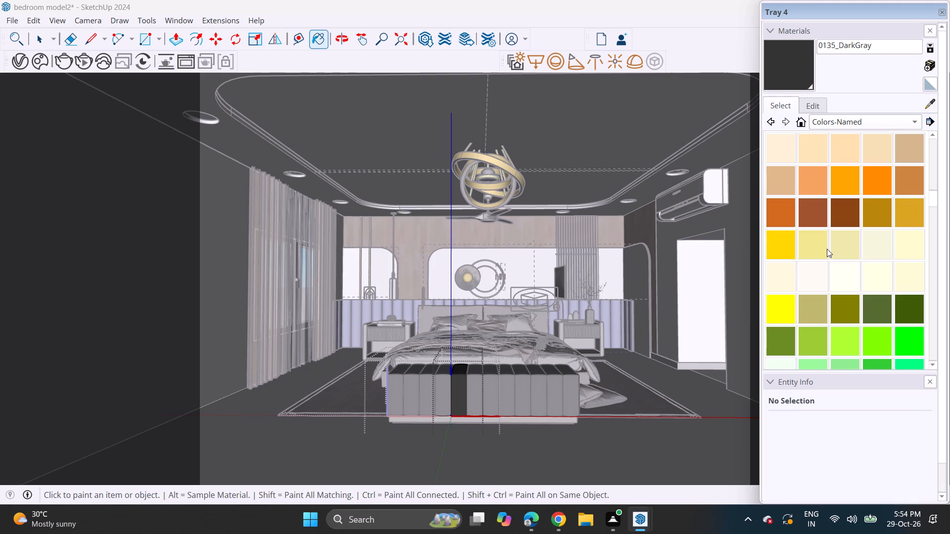
scroll(827, 249, down, 8)
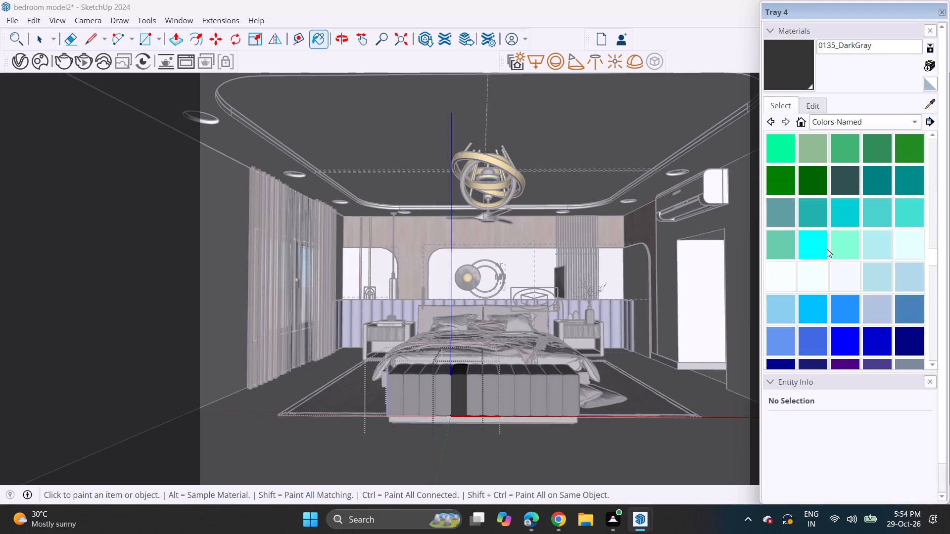
scroll(827, 249, down, 6)
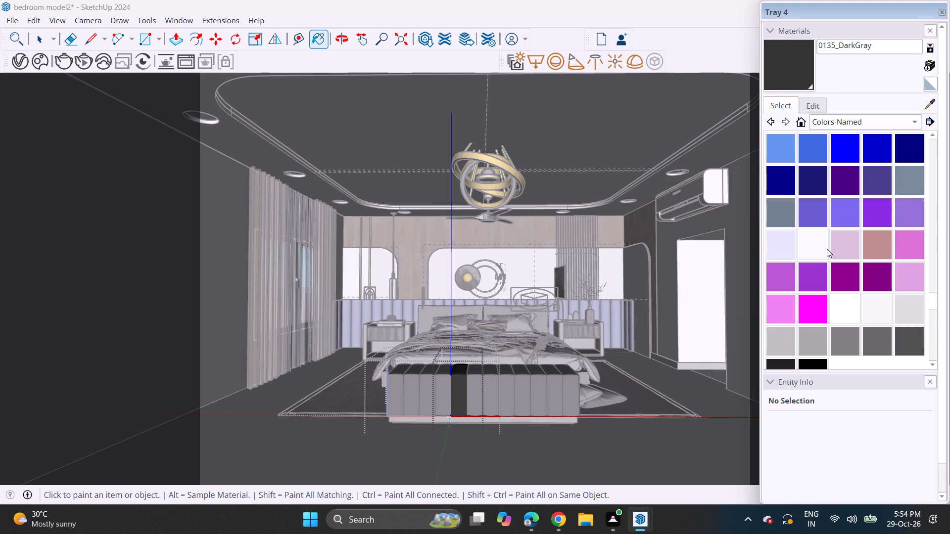
scroll(827, 249, down, 3)
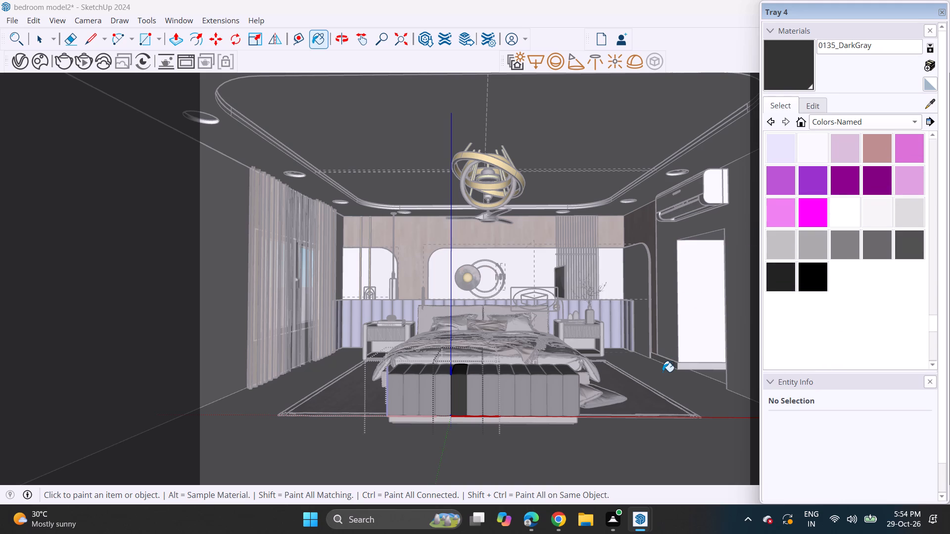
Finish painting and close the bench channel component, returning to the whole bedroom model.
key(space)
key(space)
key(space)
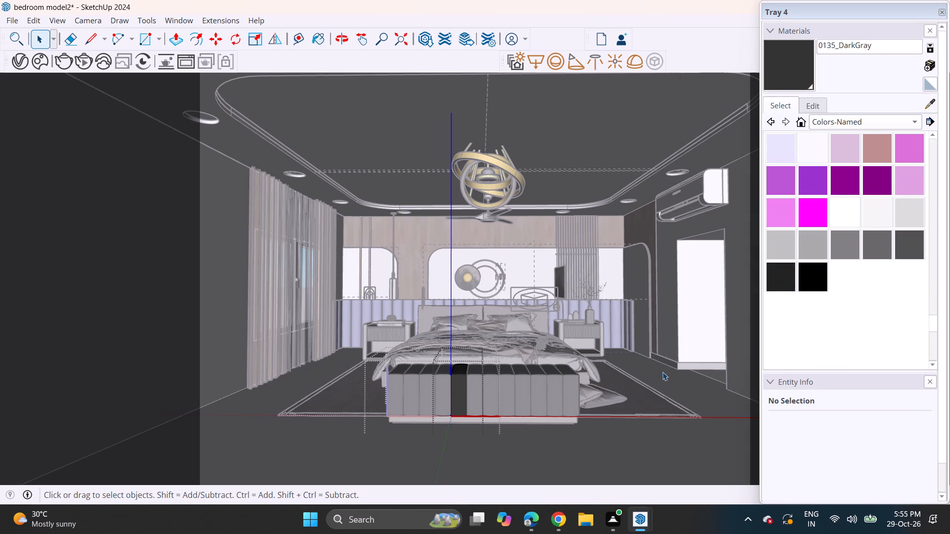
click(663, 372)
click(663, 372)
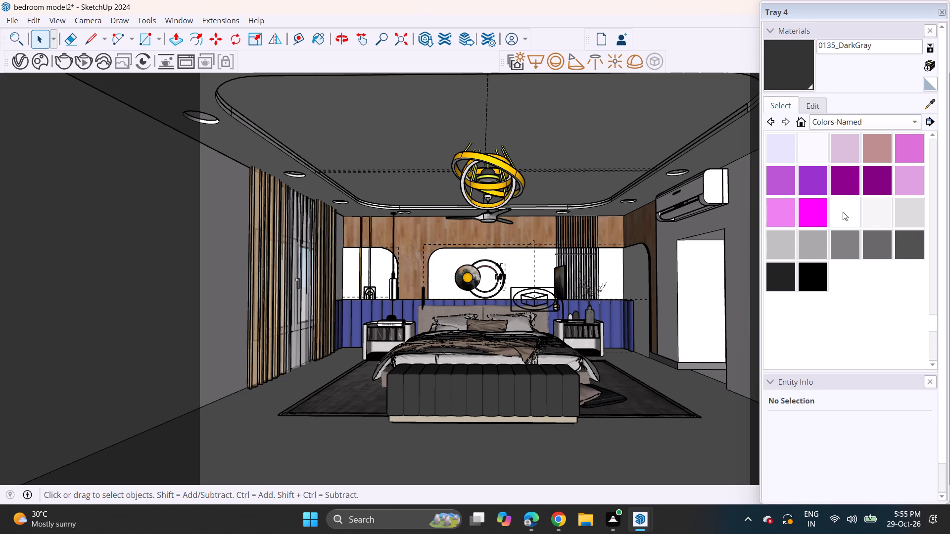
Edit the 0135_DarkGray material's colour to a dark warm brown for the bench upholstery.
click(804, 100)
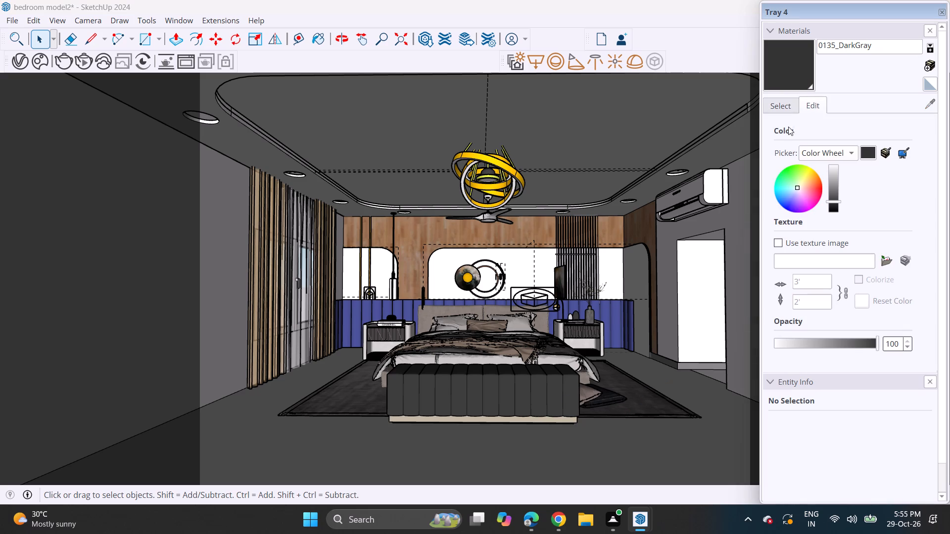
click(804, 184)
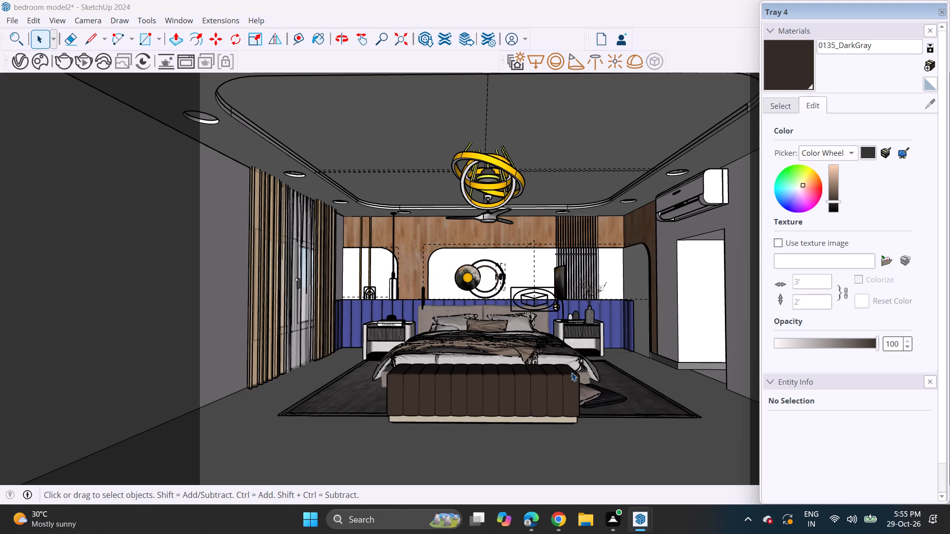
Paint the bench's base plinth group with 0137_Black.
click(512, 421)
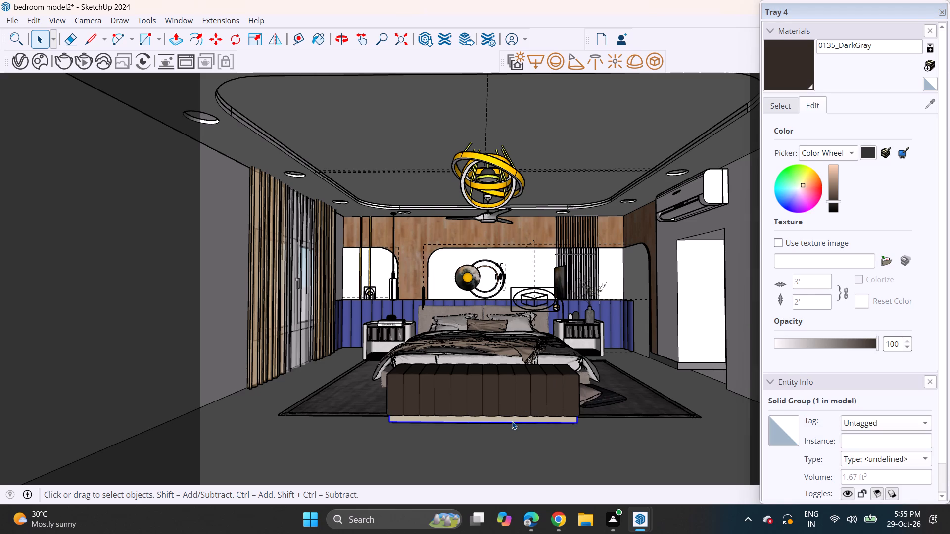
click(784, 107)
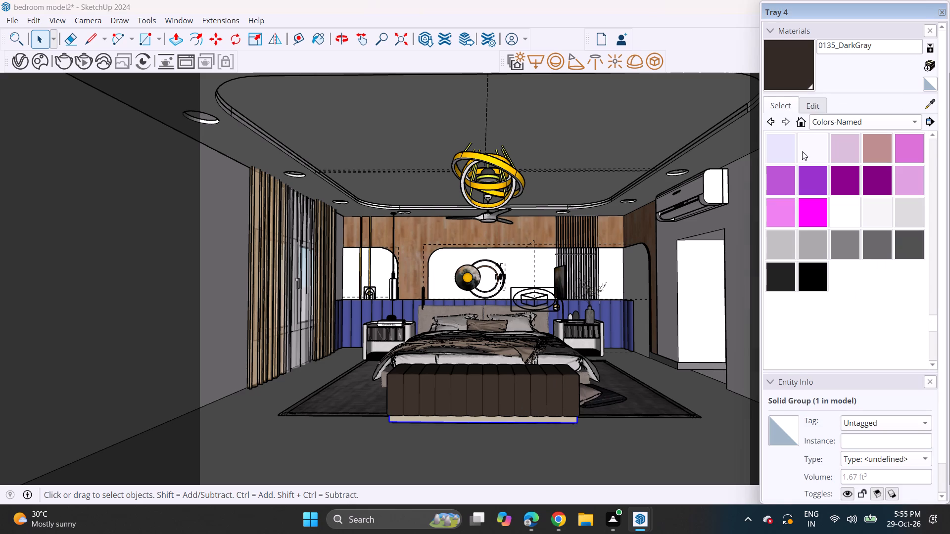
click(805, 280)
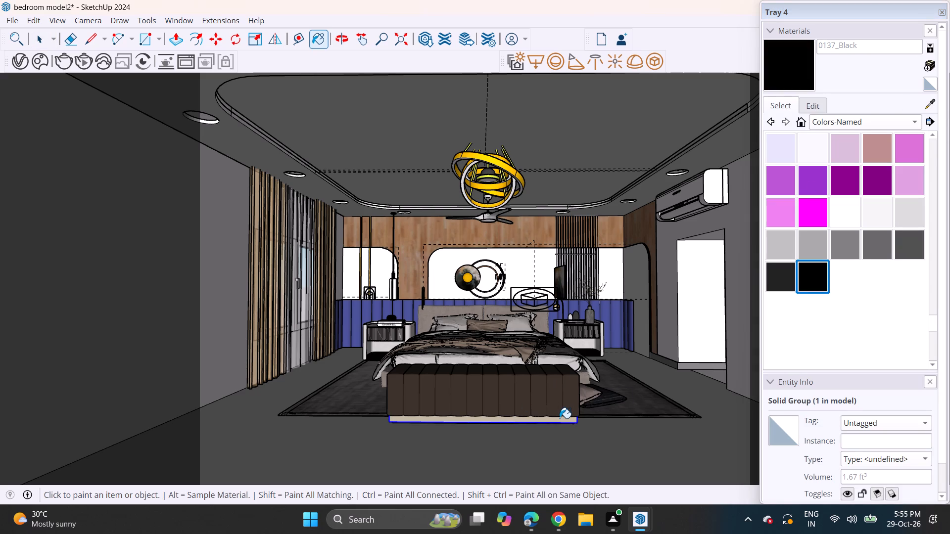
click(560, 418)
key(space)
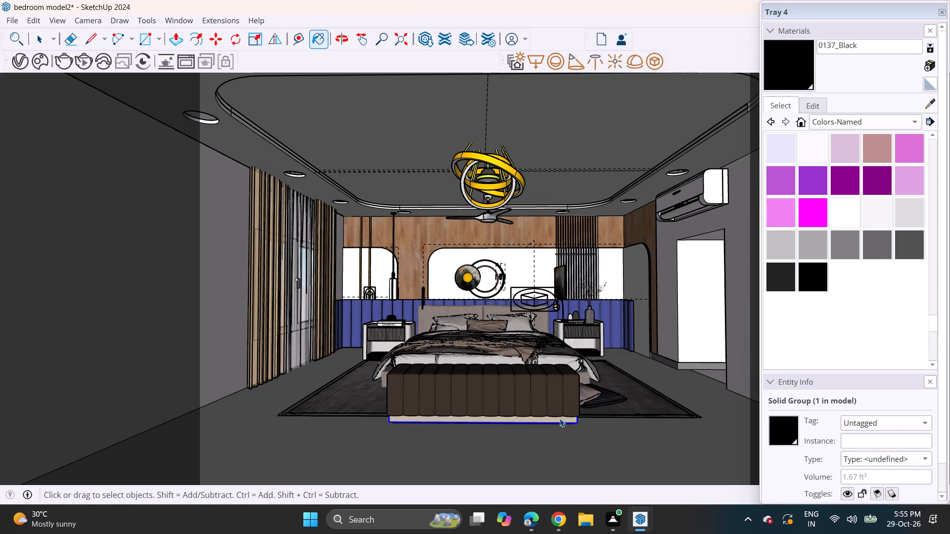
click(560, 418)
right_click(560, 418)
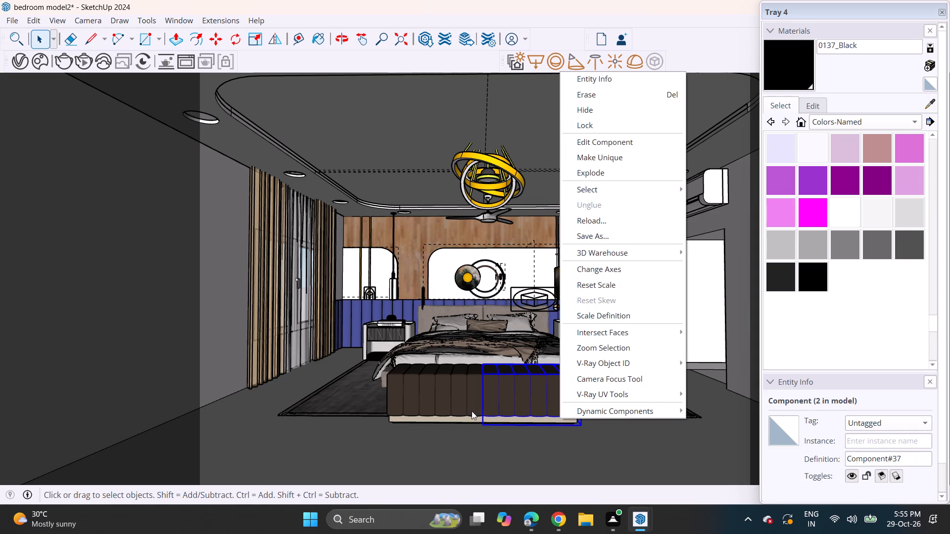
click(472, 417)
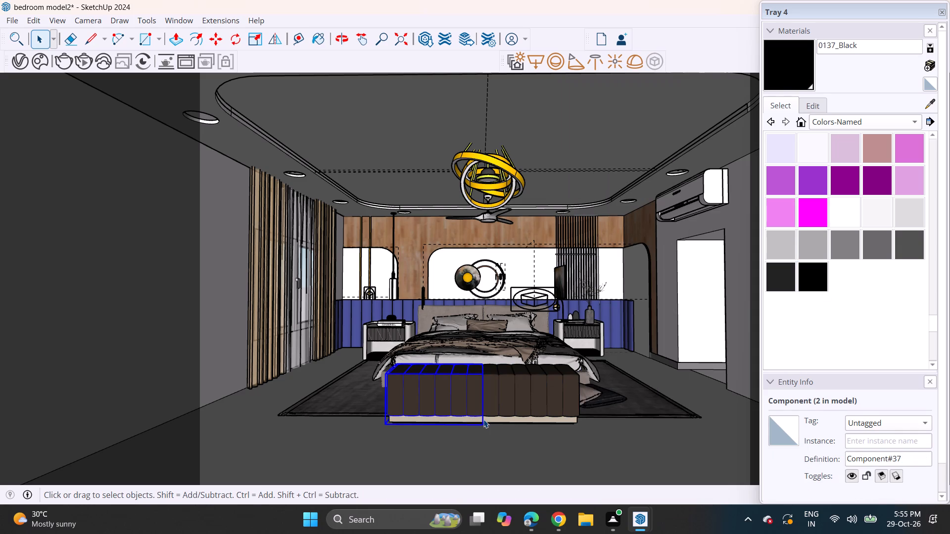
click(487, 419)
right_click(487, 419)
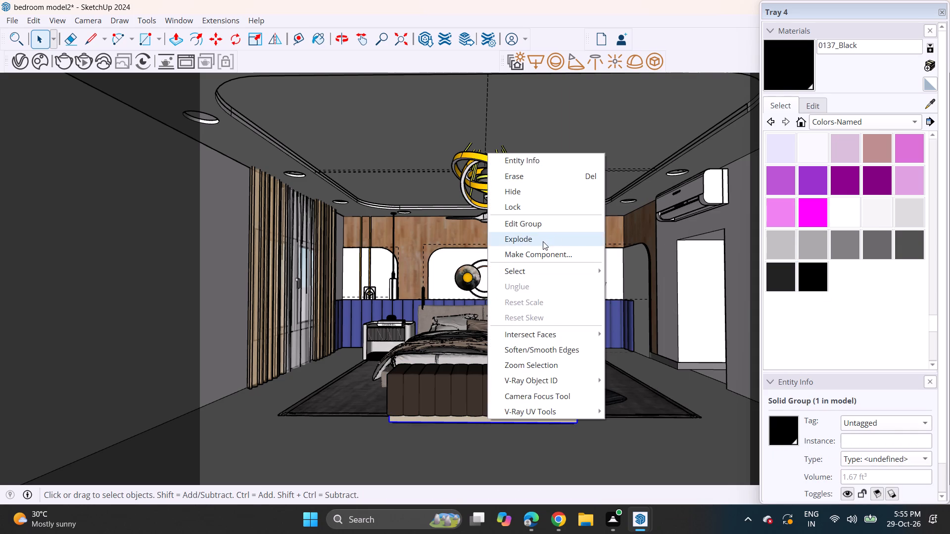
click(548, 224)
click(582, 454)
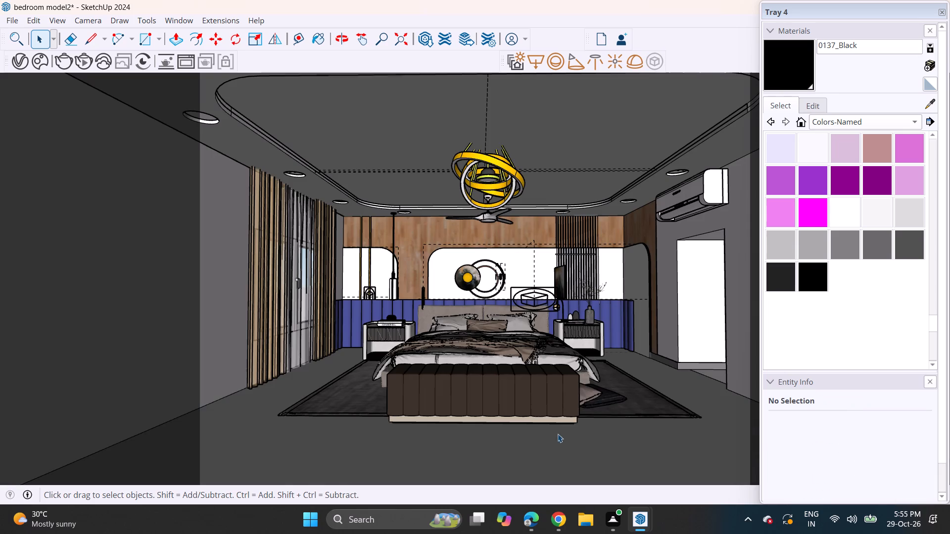
Convert the bench's base plinth group into a component with the default settings.
click(526, 421)
right_click(524, 419)
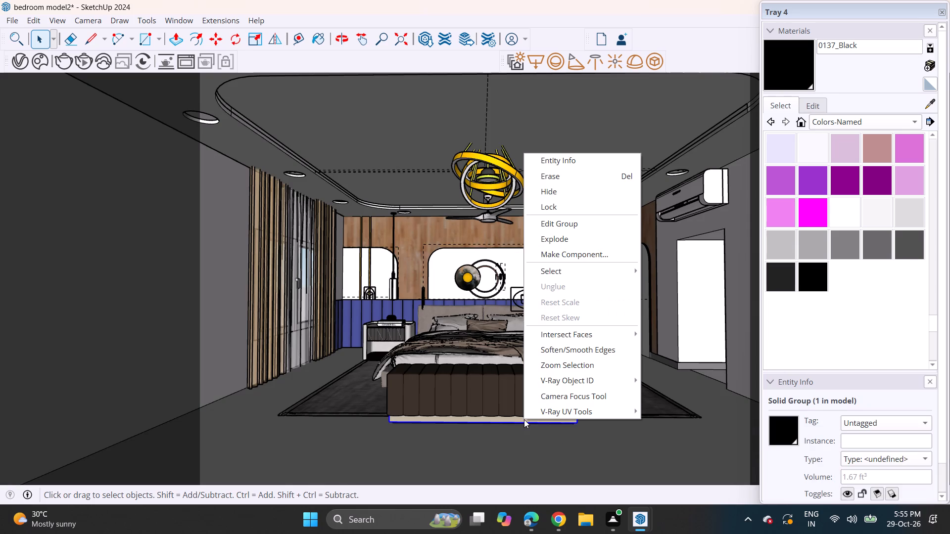
click(568, 249)
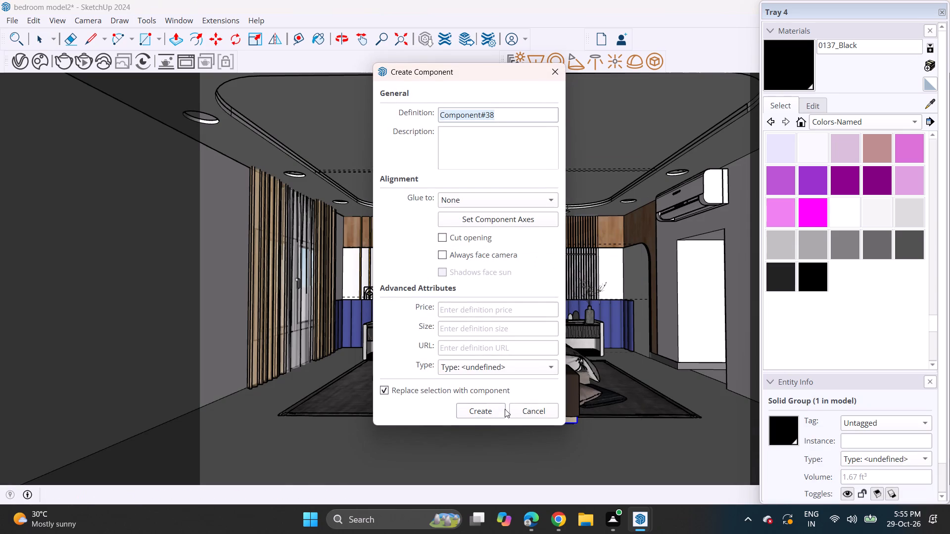
click(498, 409)
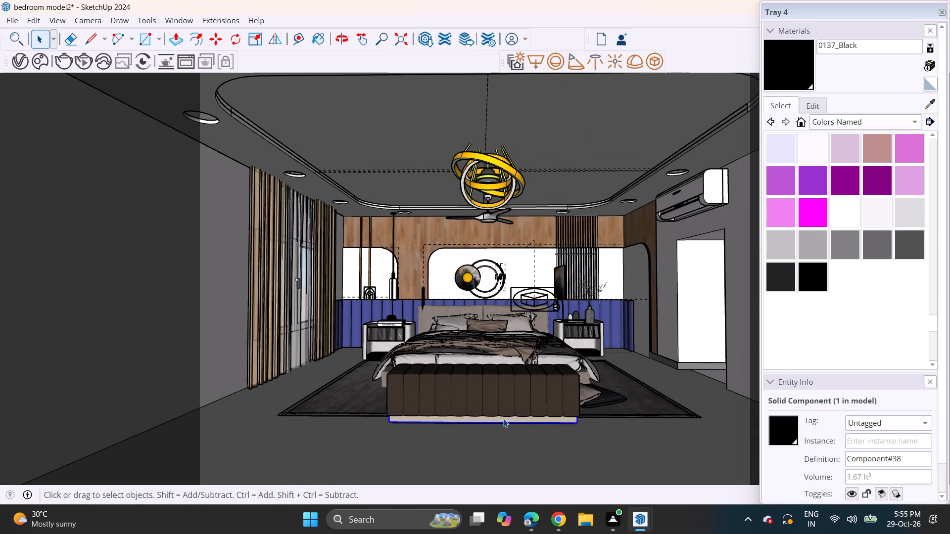
Open the bench's base plinth component for editing, paint its geometry with 0137_Black, and close the component.
click(503, 419)
right_click(503, 419)
click(571, 132)
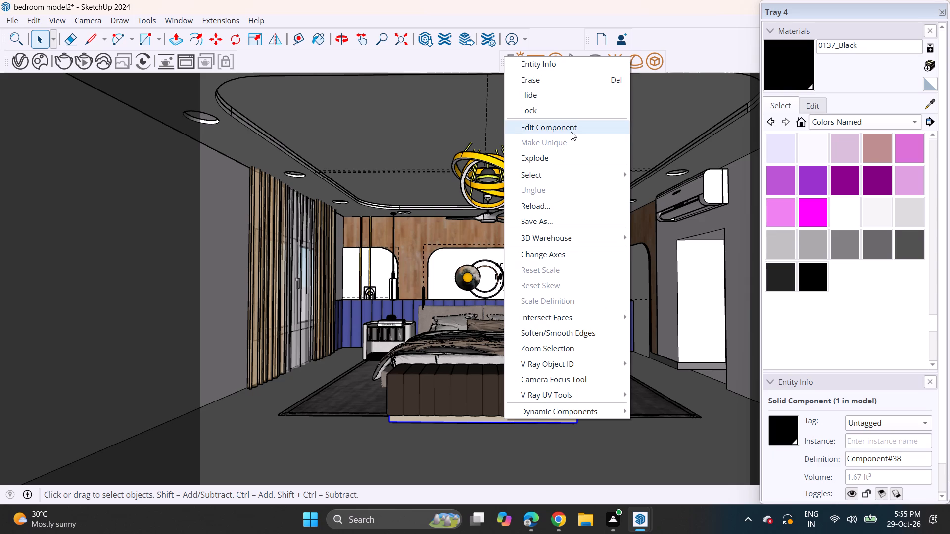
click(812, 268)
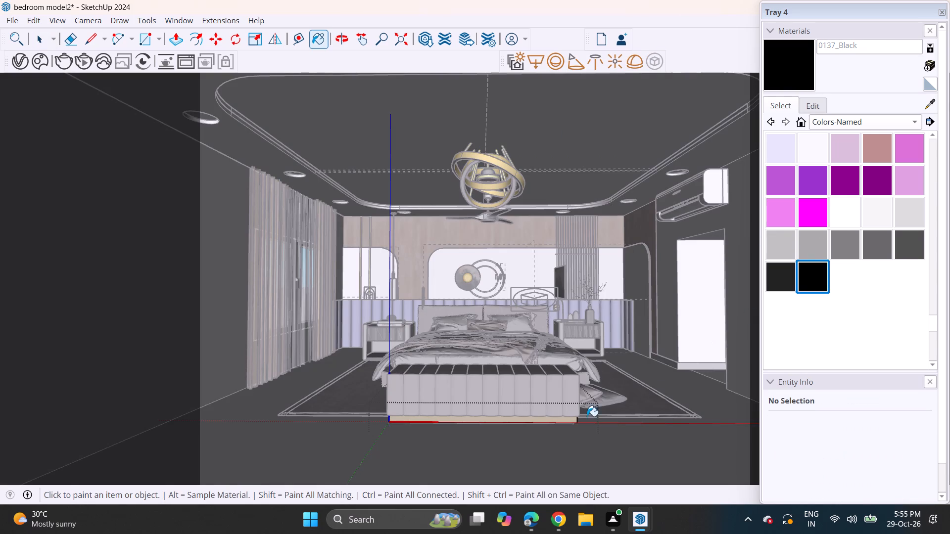
click(566, 423)
key(space)
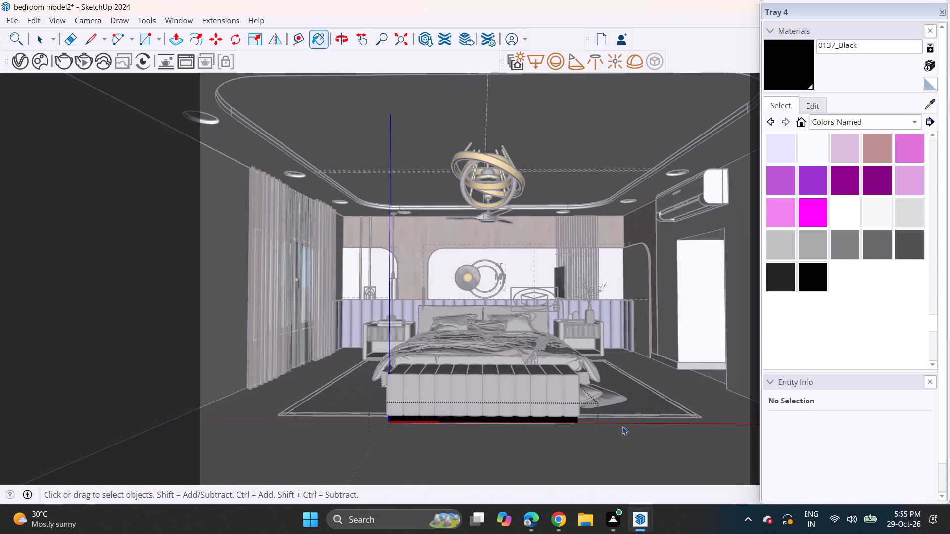
click(621, 426)
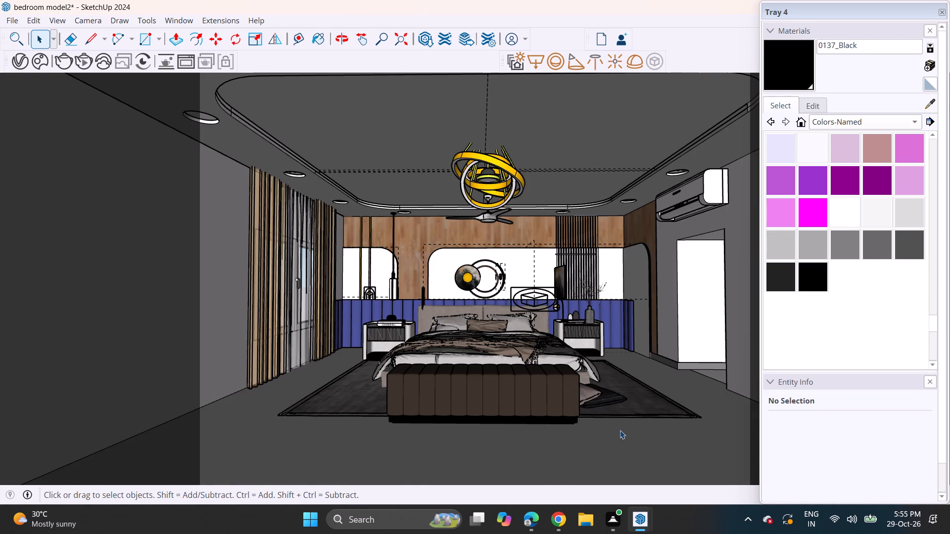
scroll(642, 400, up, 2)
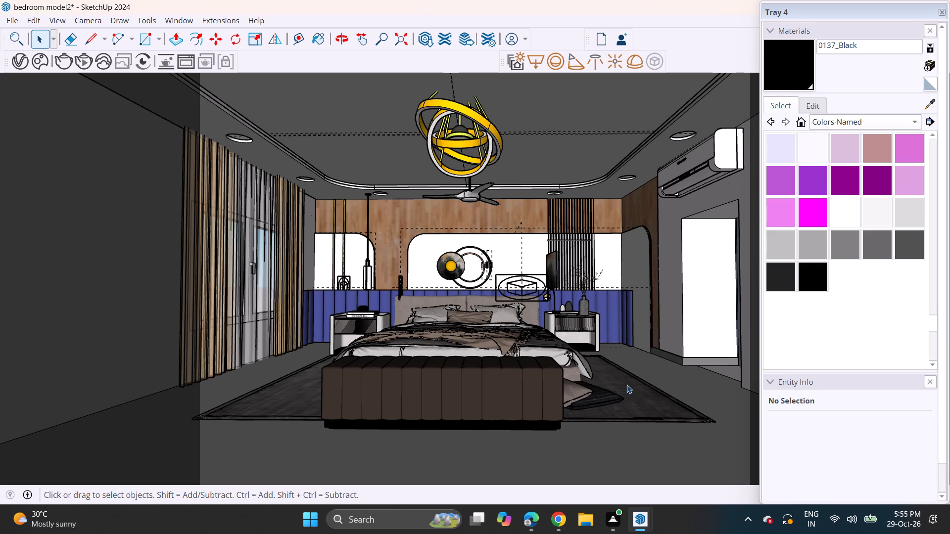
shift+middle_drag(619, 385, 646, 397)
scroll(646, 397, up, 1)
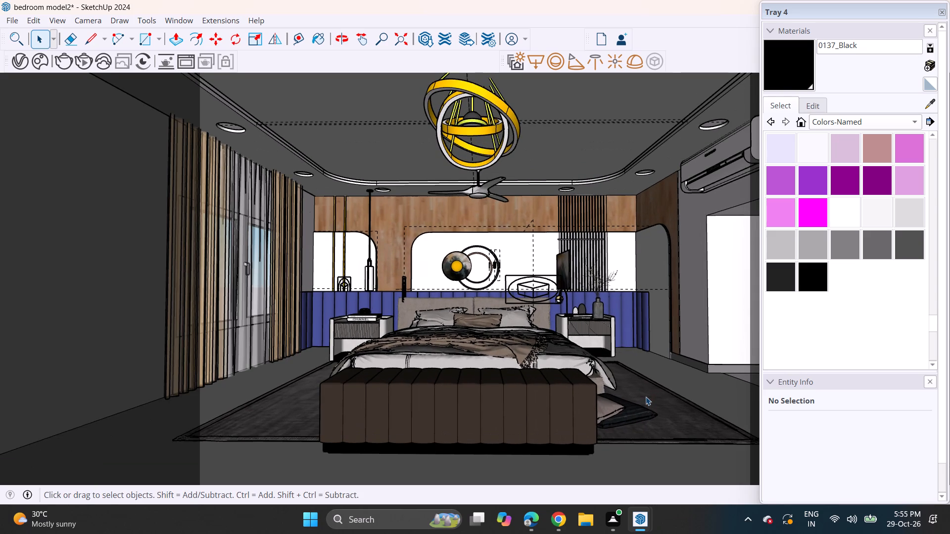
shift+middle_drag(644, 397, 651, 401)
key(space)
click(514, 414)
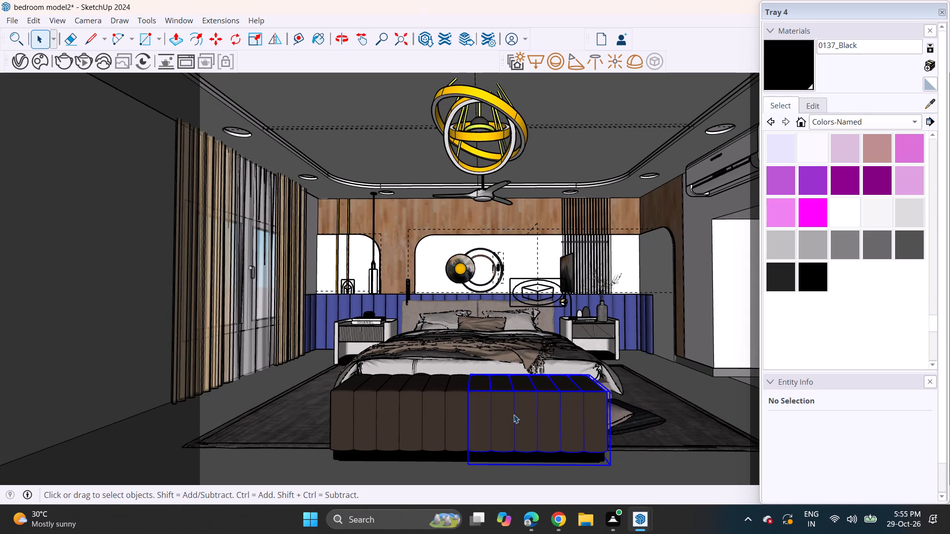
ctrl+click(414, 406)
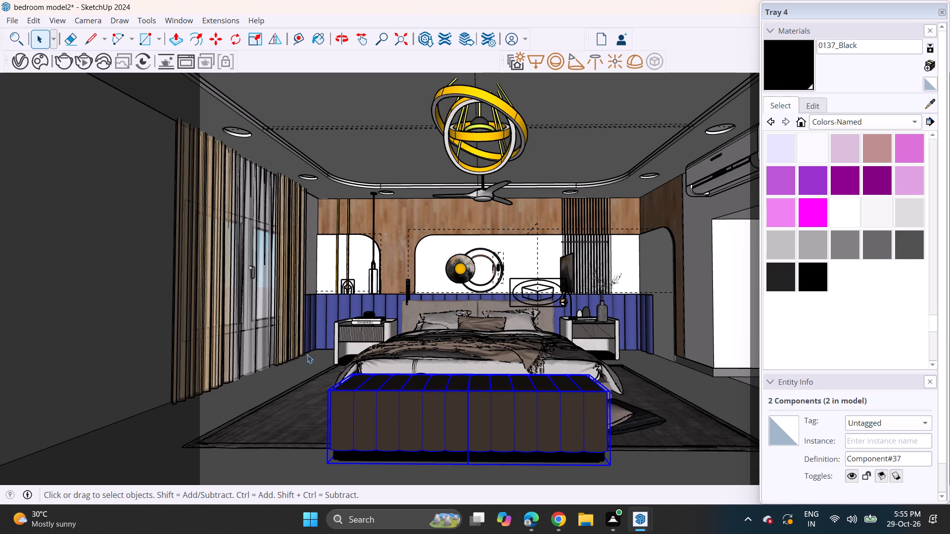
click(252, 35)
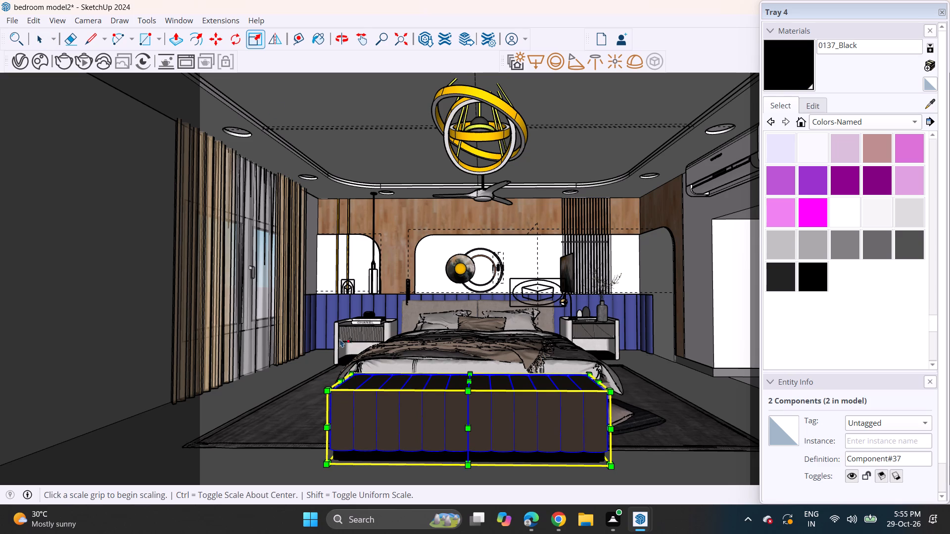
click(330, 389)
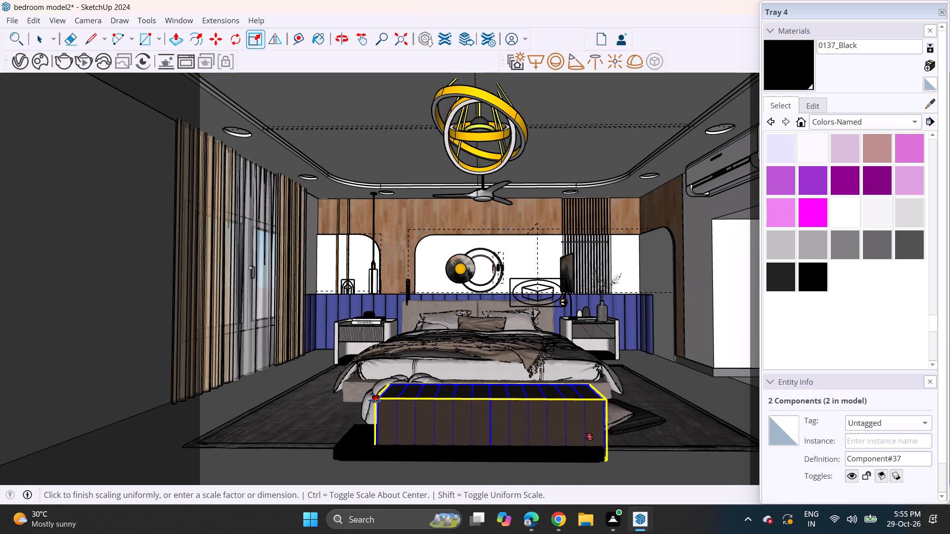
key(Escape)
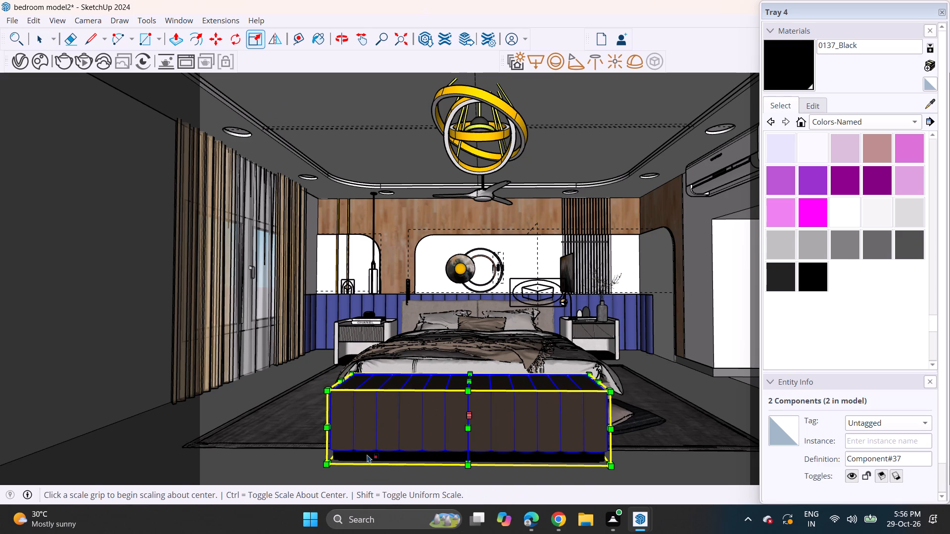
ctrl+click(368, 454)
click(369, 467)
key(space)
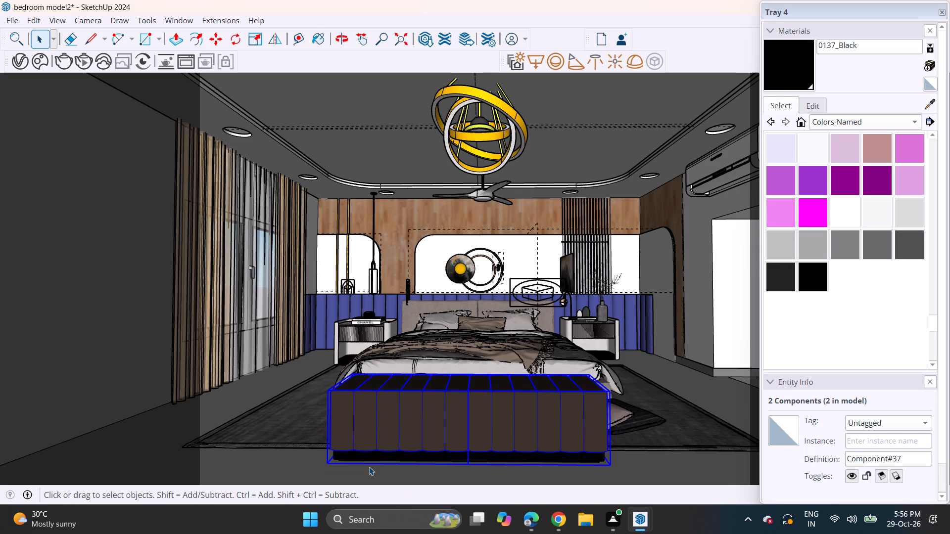
Uniformly scale down both bench upholstery halves together with the black base component, keeping the bench at the foot of the bed.
click(369, 467)
click(371, 459)
ctrl+click(375, 439)
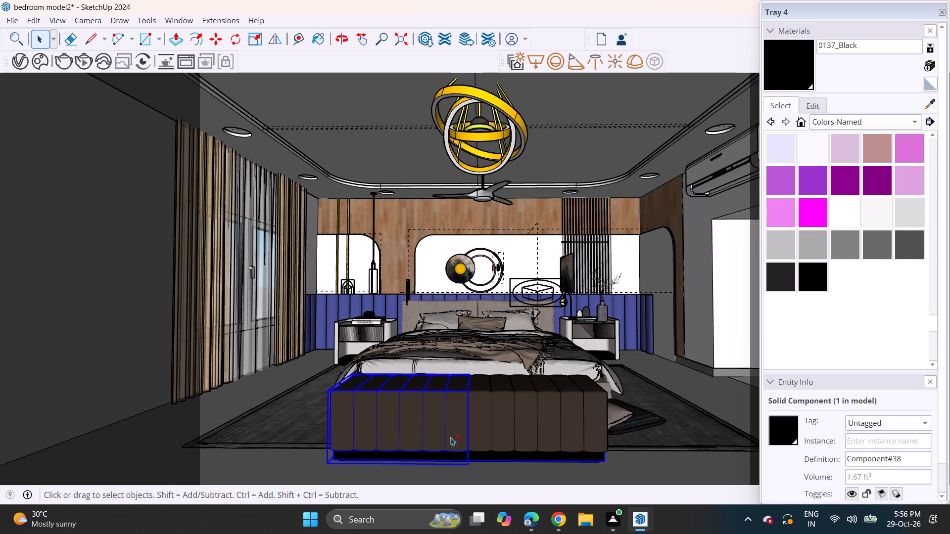
ctrl+click(491, 426)
click(260, 41)
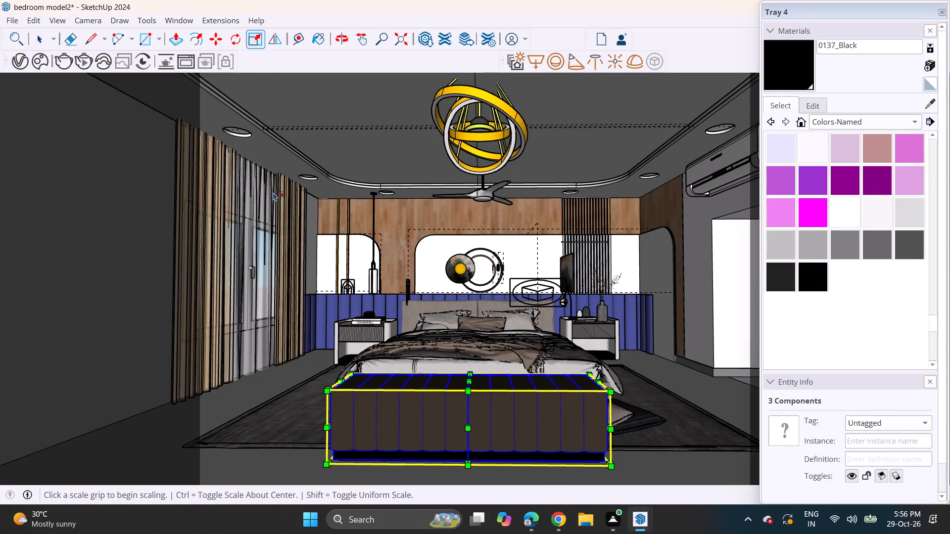
click(329, 388)
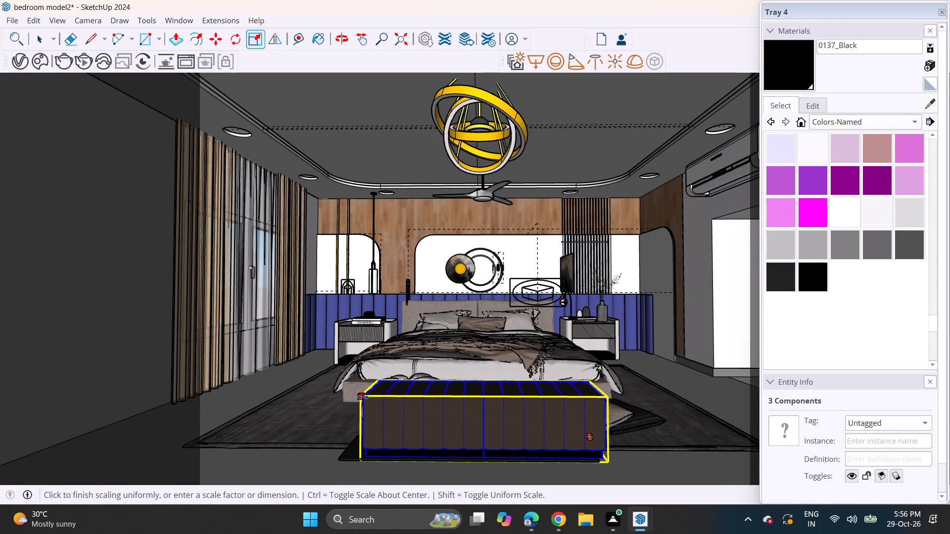
click(363, 397)
key(space)
Delete the leftover flat black group lying on the floor beneath the bench.
click(355, 451)
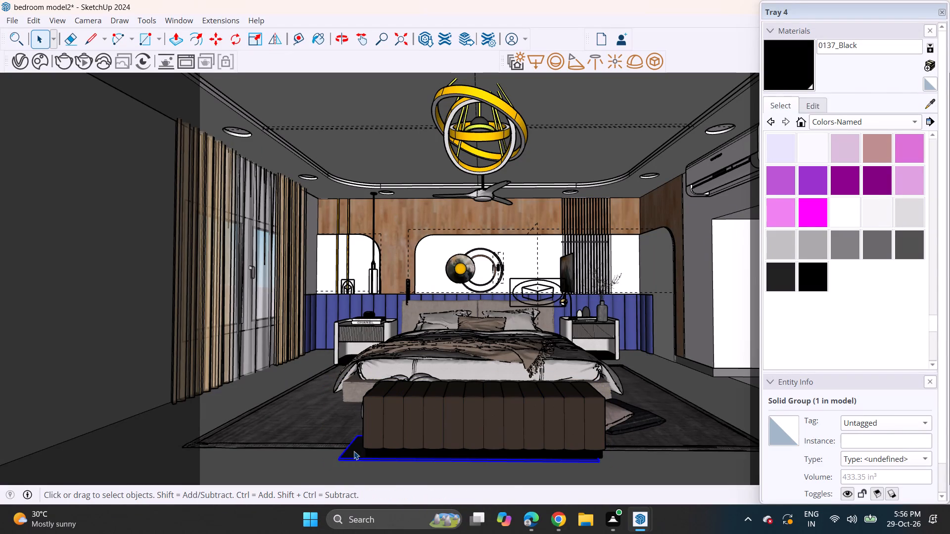
key(Delete)
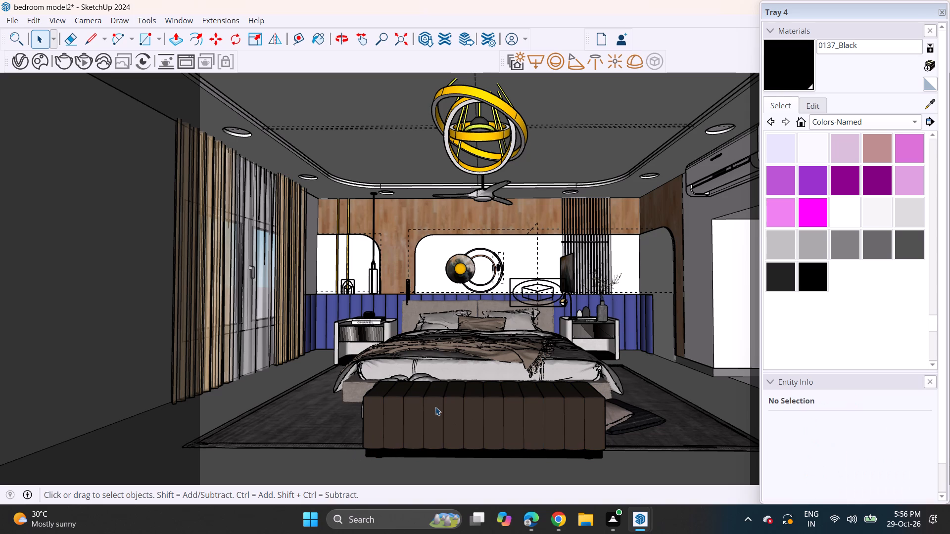
Scale the rug group lengthwise from its front edge so it extends farther out past the foot-end bench.
click(328, 434)
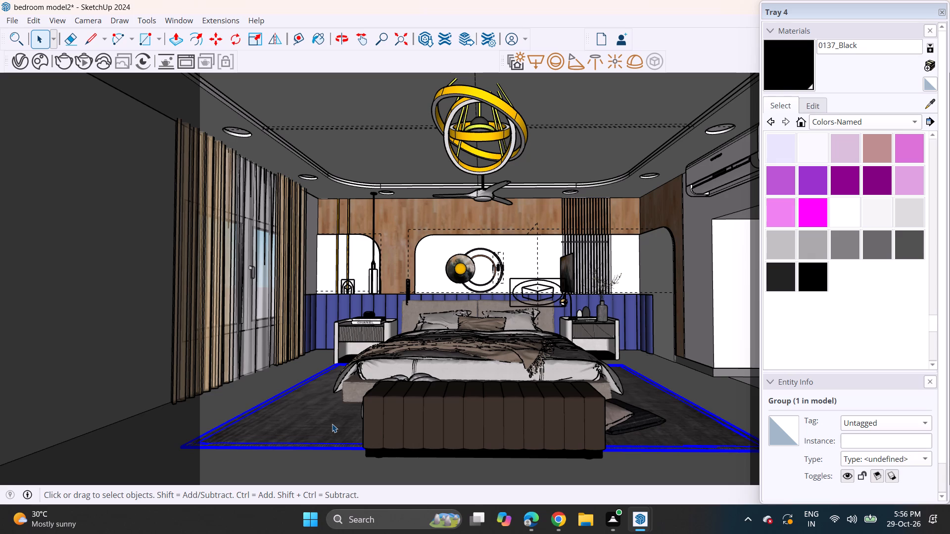
click(259, 36)
middle_drag(474, 402, 445, 356)
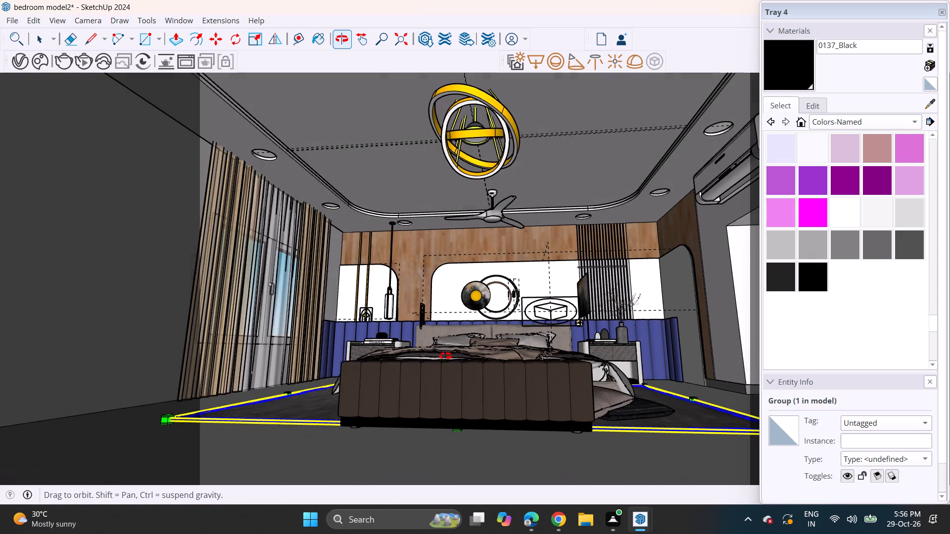
middle_drag(445, 356, 439, 353)
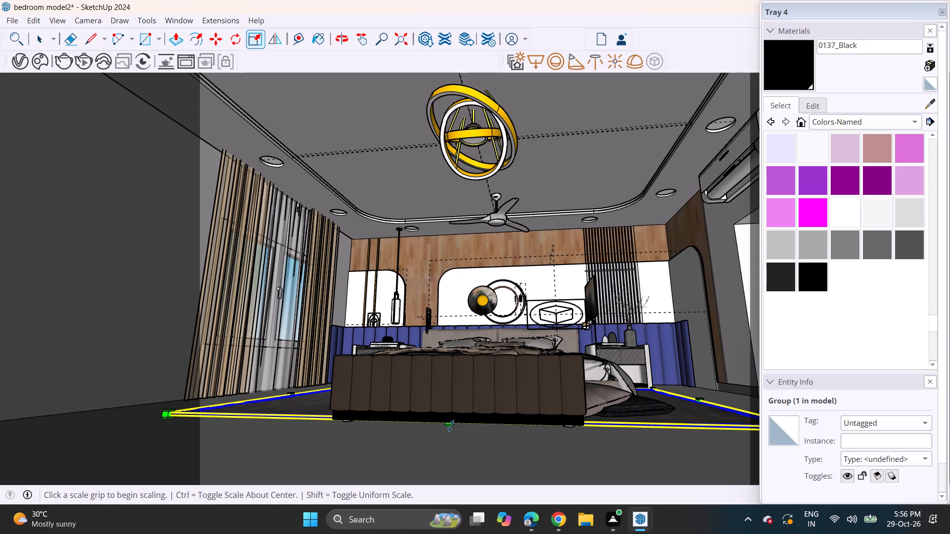
click(449, 423)
click(433, 442)
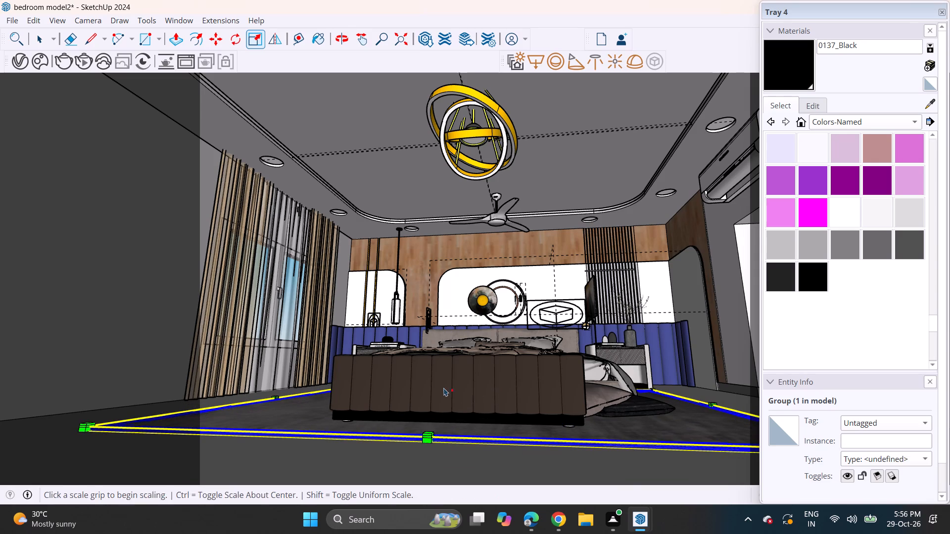
Scale the rug's front edge back slightly toward the bench, shortening the rug along its length.
middle_drag(434, 361, 468, 443)
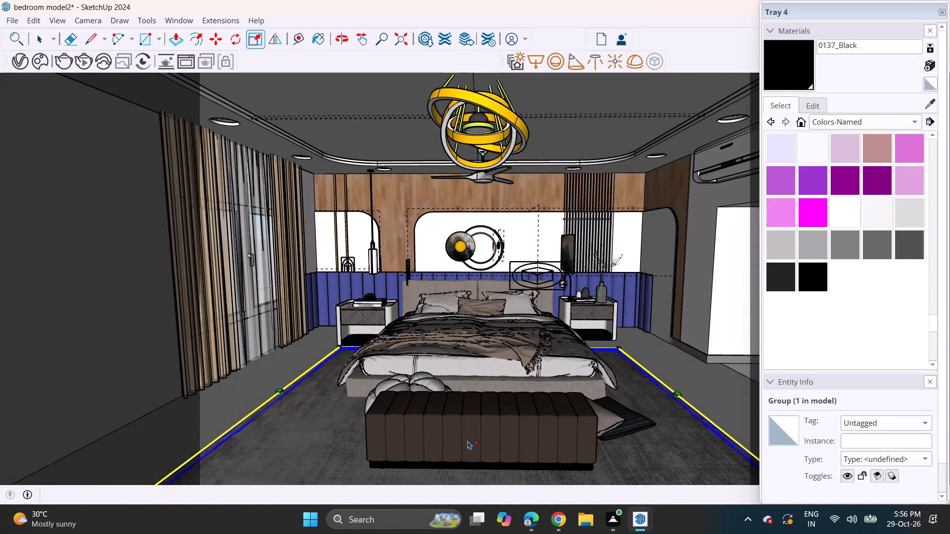
scroll(468, 441, down, 3)
middle_click(455, 430)
scroll(458, 426, down, 3)
shift+middle_drag(457, 422, 442, 398)
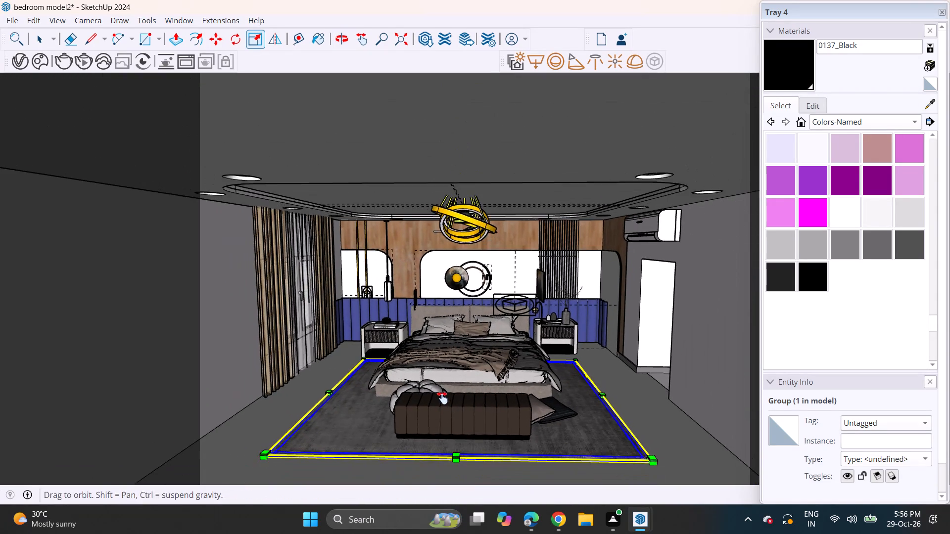
shift+middle_drag(442, 398, 441, 396)
scroll(442, 396, up, 1)
middle_drag(447, 389, 451, 370)
middle_click(451, 368)
middle_drag(452, 364, 457, 358)
scroll(457, 365, up, 1)
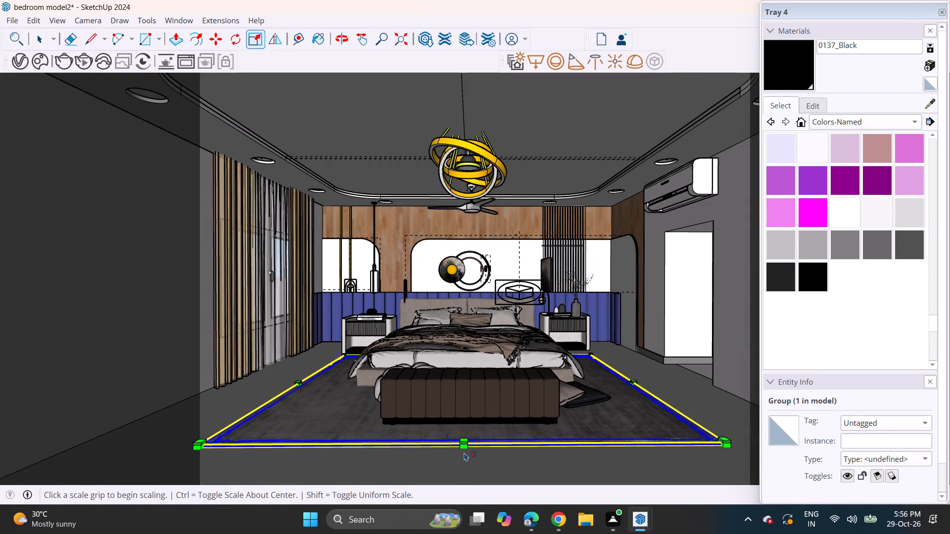
click(464, 447)
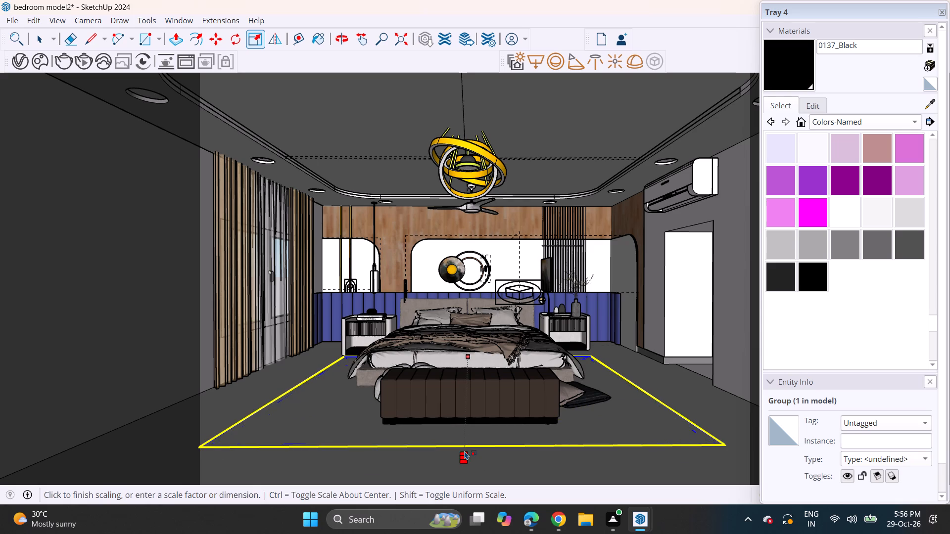
key(Escape)
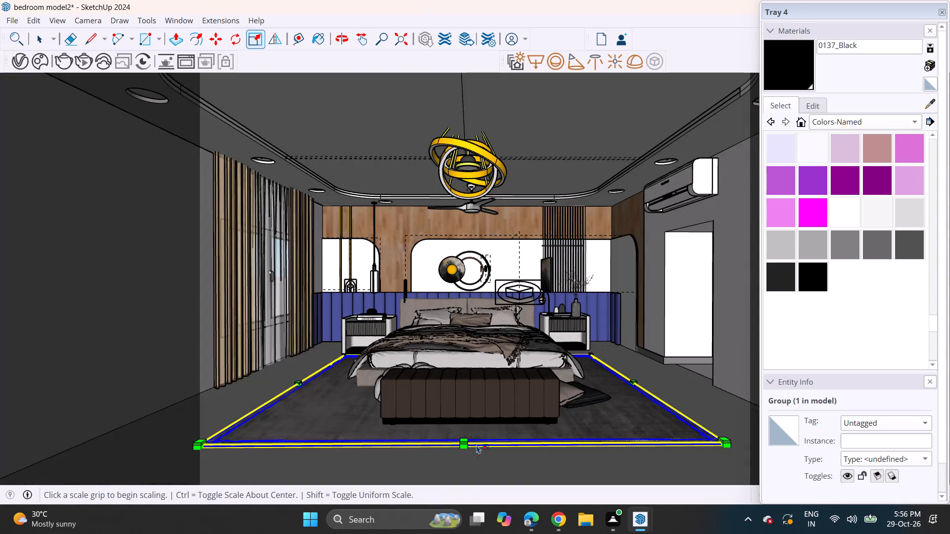
scroll(464, 446, up, 3)
click(464, 445)
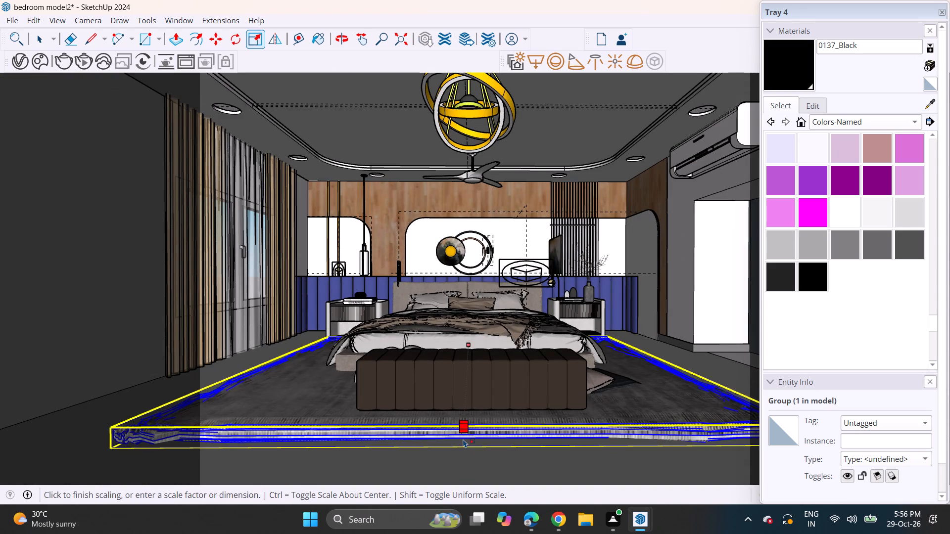
key(Escape)
scroll(463, 439, up, 5)
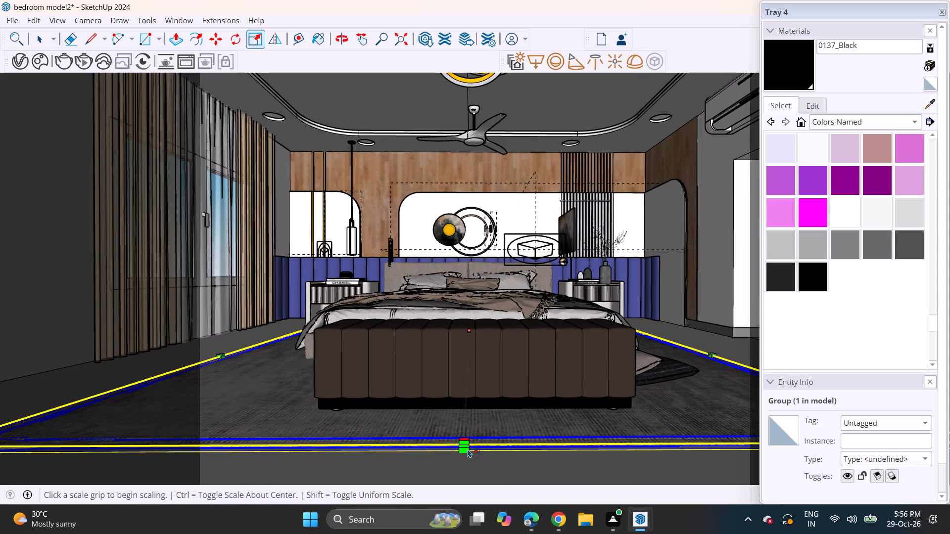
click(467, 451)
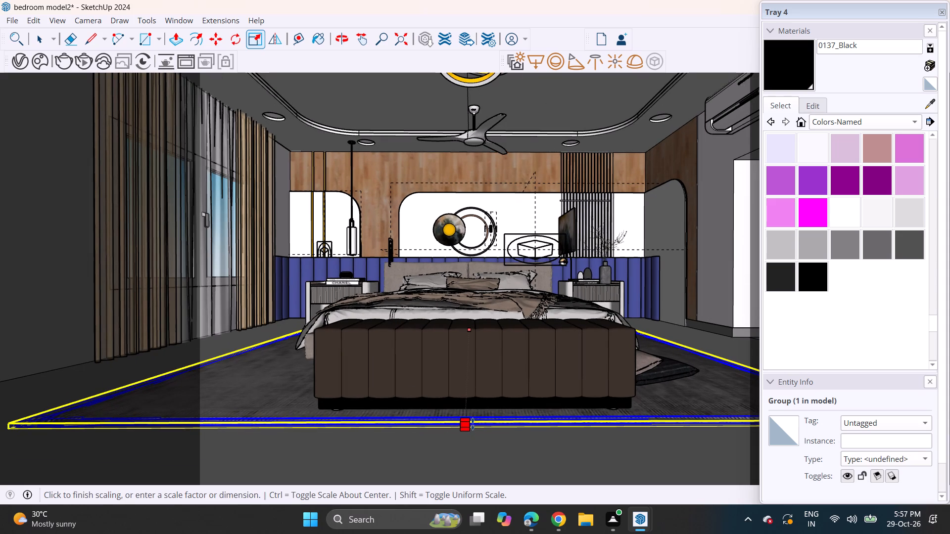
click(473, 424)
key(space)
click(472, 452)
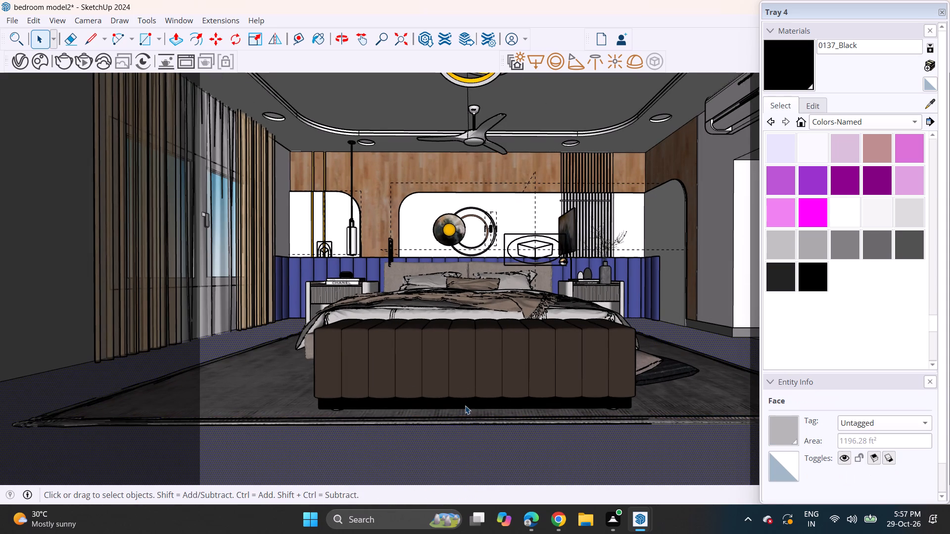
Frame the bed, bench and rug from the foot of the bed and start a non-interactive V-Ray render.
scroll(465, 403, down, 2)
middle_drag(468, 377, 470, 392)
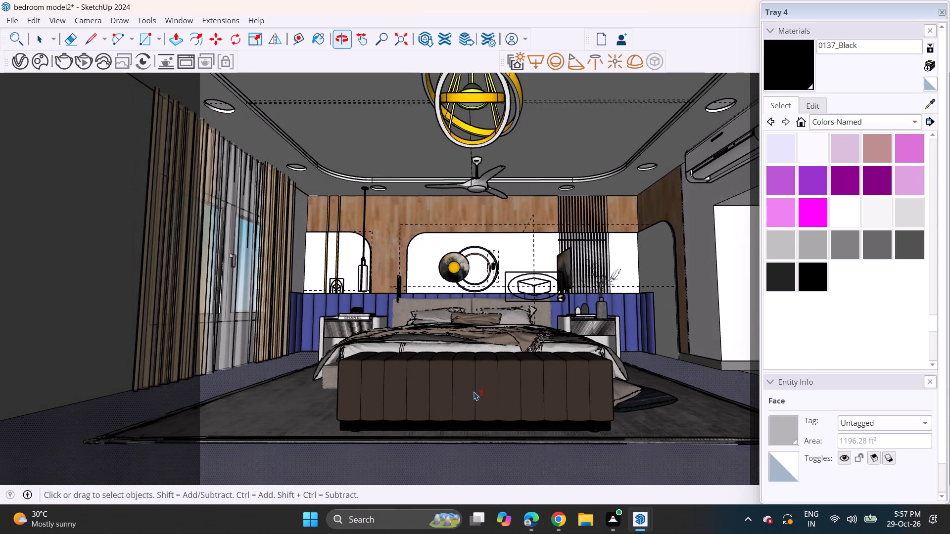
shift+middle_drag(474, 392, 476, 460)
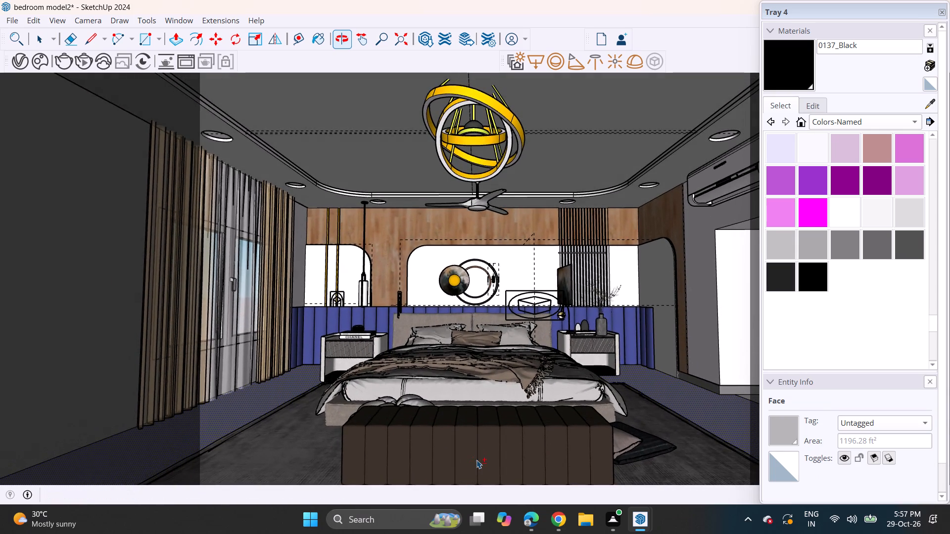
scroll(476, 455, down, 1)
middle_drag(475, 449, 476, 435)
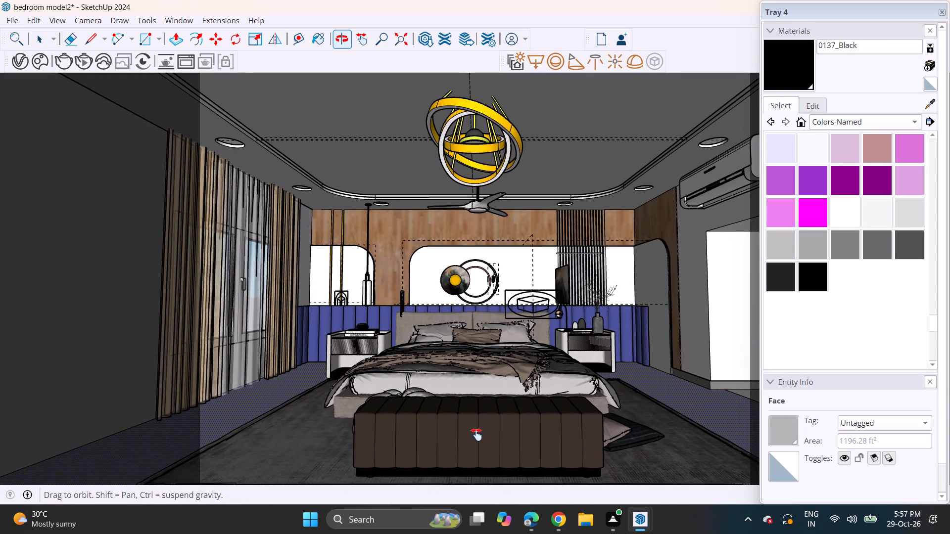
middle_drag(476, 435, 472, 433)
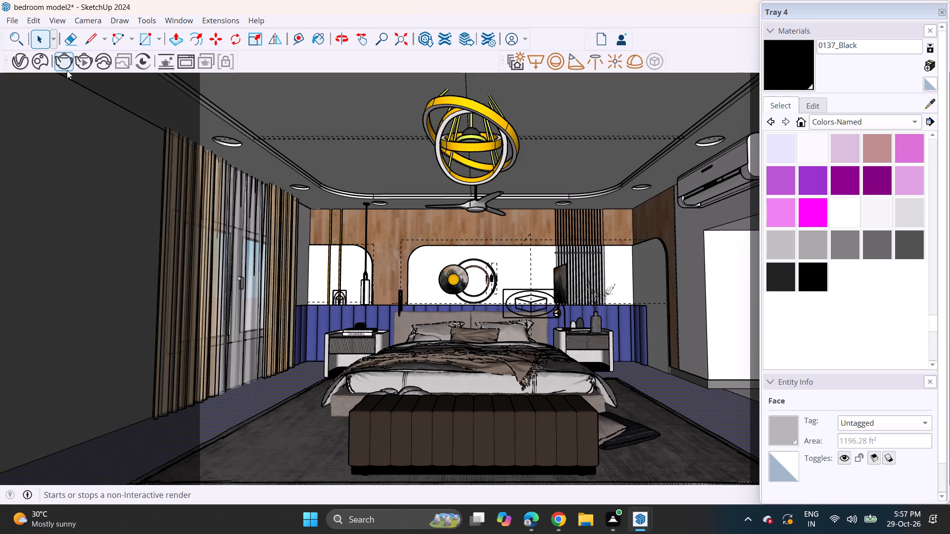
click(68, 57)
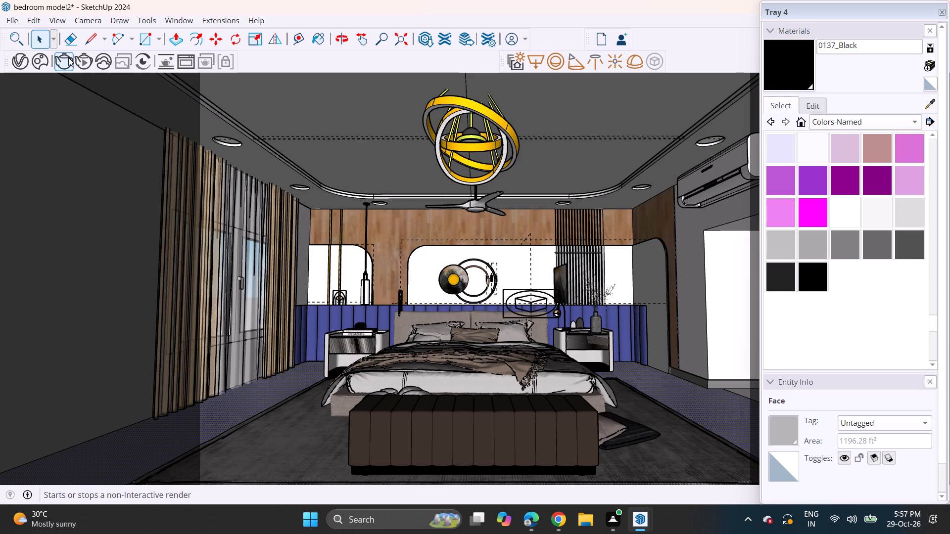
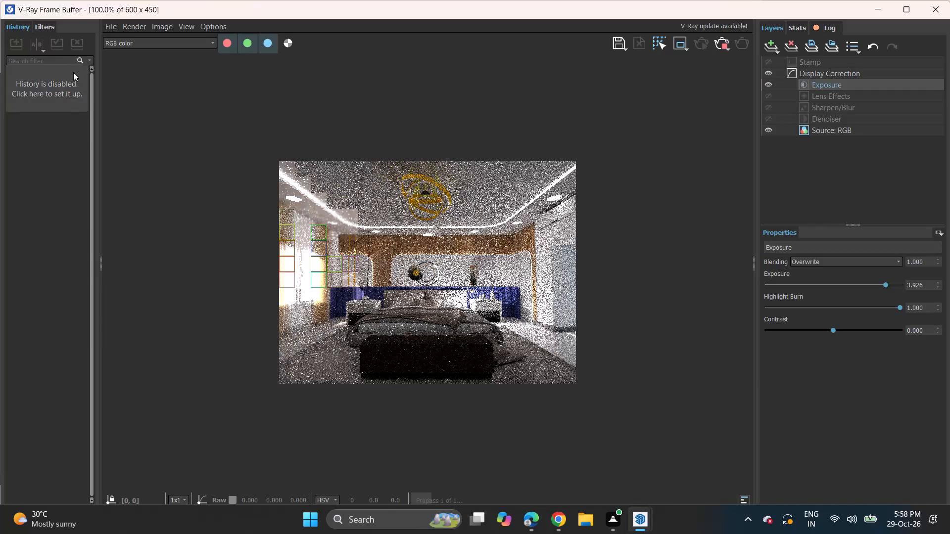
Examine the running V-Ray render close up and at full size, checking the dark foot-end bench and overall room, and leave the frame buffer.
scroll(102, 84, up, 1)
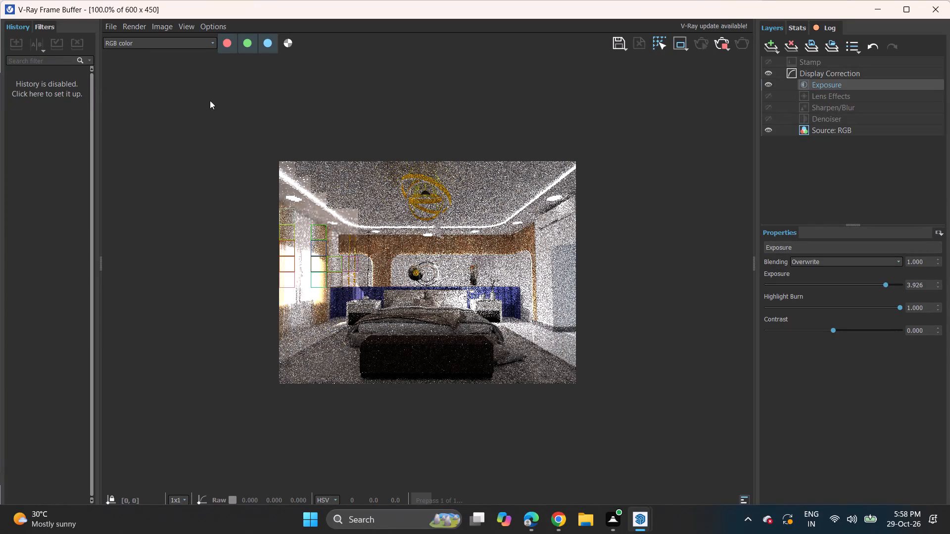
scroll(240, 219, up, 1)
scroll(240, 219, down, 1)
scroll(375, 196, up, 4)
scroll(444, 219, down, 2)
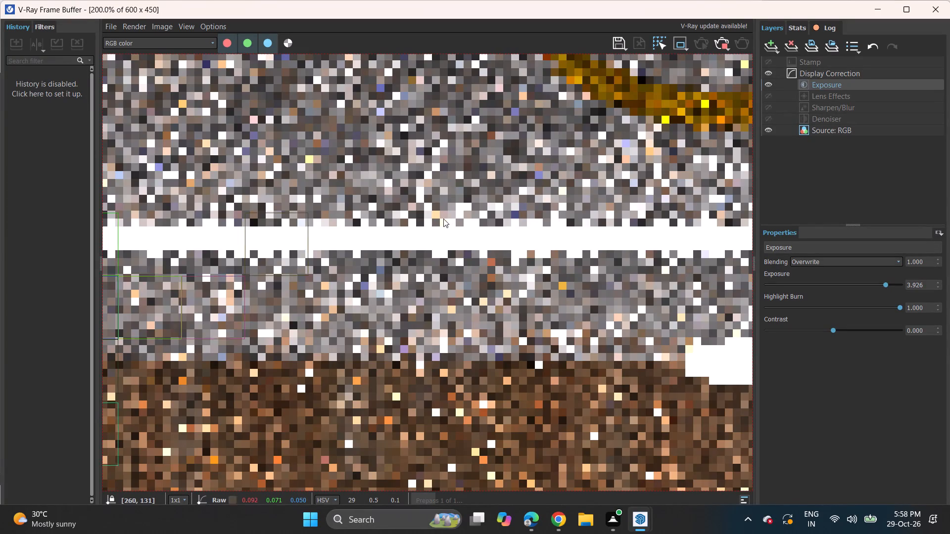
scroll(443, 219, down, 2)
scroll(441, 219, up, 2)
scroll(440, 219, down, 2)
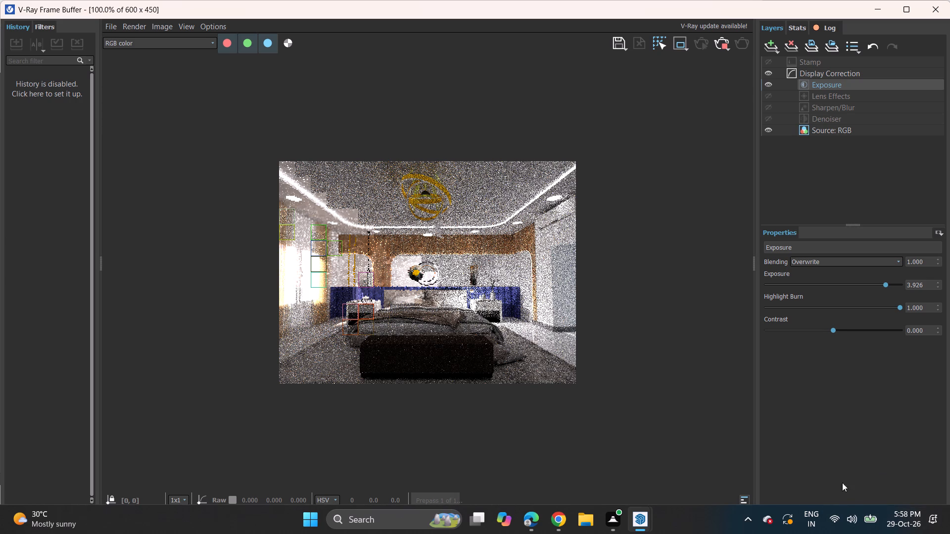
click(483, 393)
scroll(377, 289, up, 1)
scroll(385, 303, down, 1)
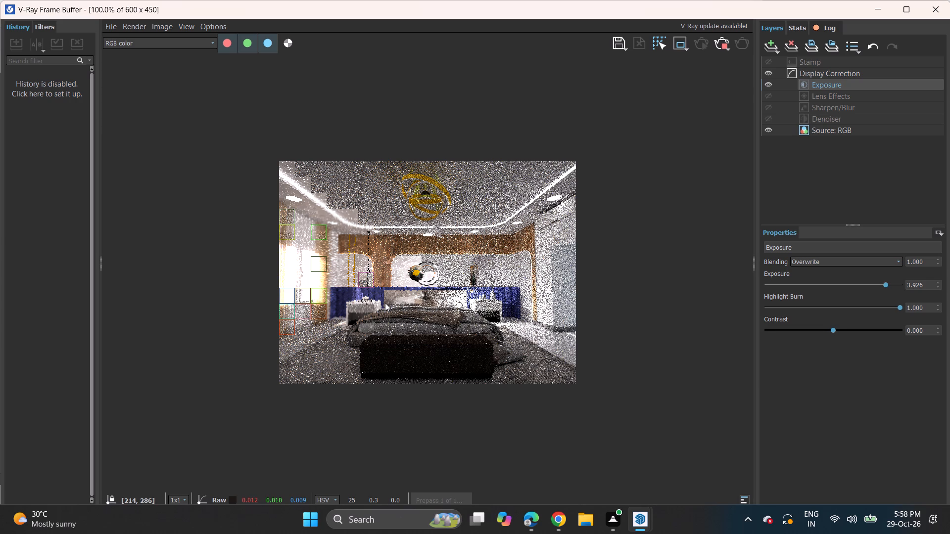
click(941, 9)
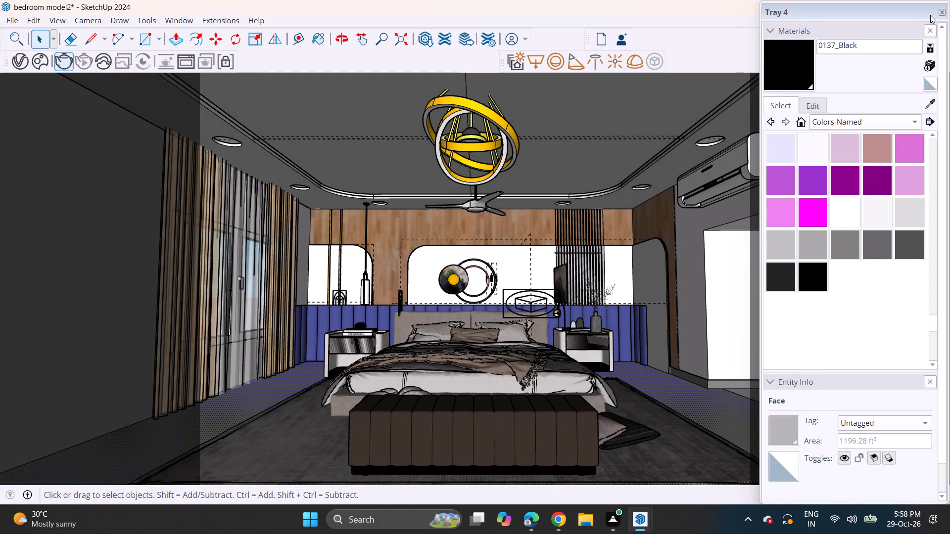
Sample the bench's 0135_DarkGray material and lighten its colour to a medium brown, keeping opacity at 100.
click(931, 106)
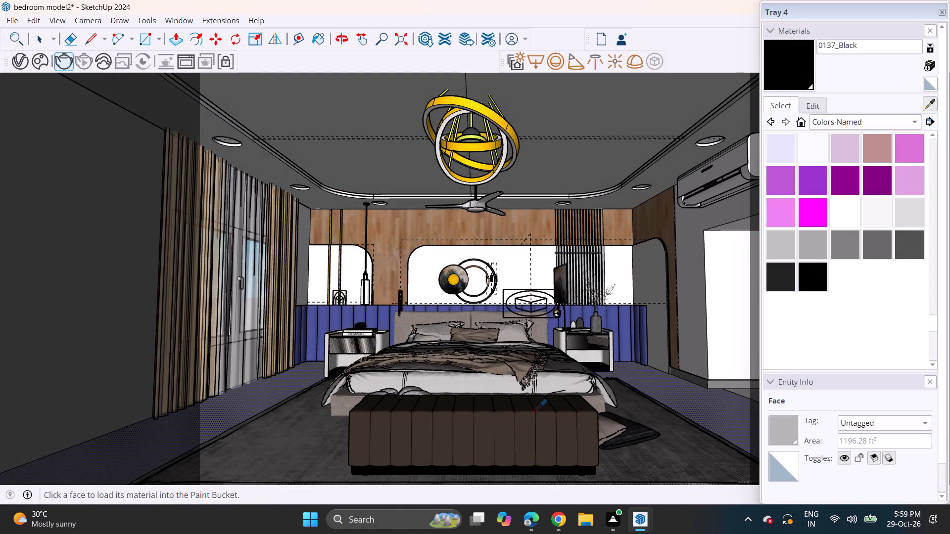
click(509, 431)
click(816, 108)
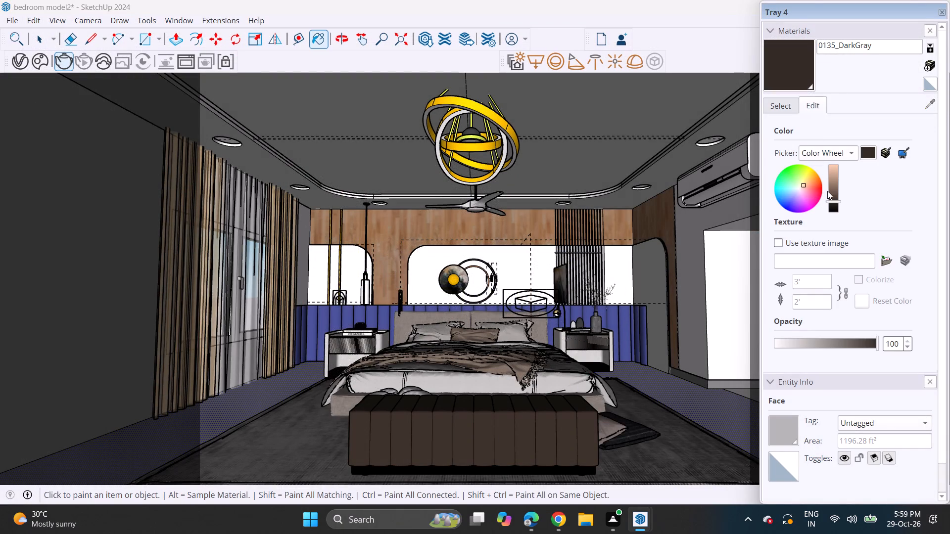
click(828, 191)
click(835, 193)
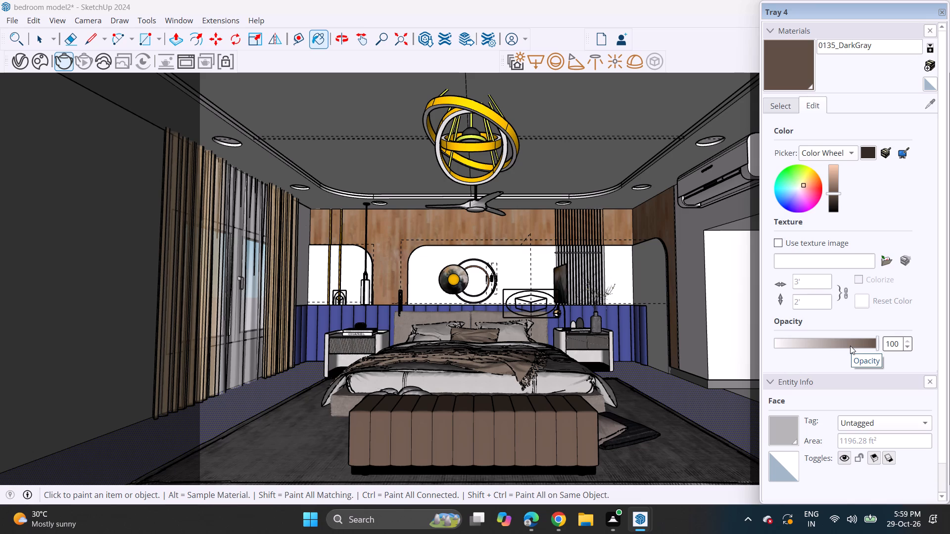
click(859, 340)
drag(866, 341, 888, 342)
click(836, 186)
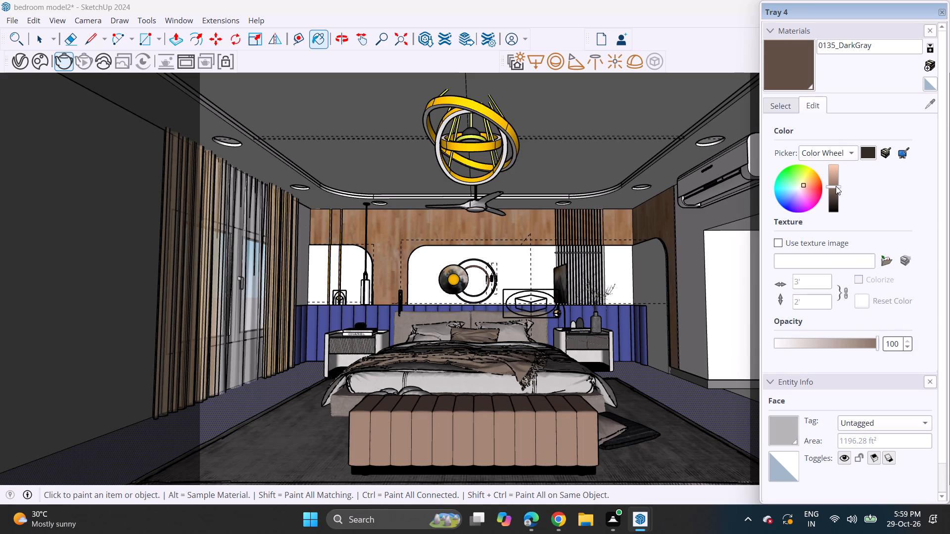
click(836, 186)
click(837, 191)
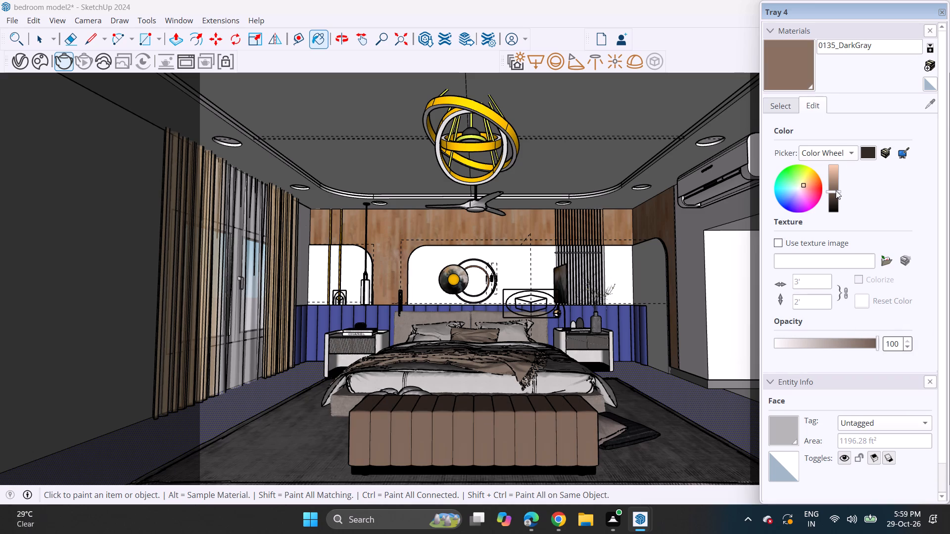
click(837, 193)
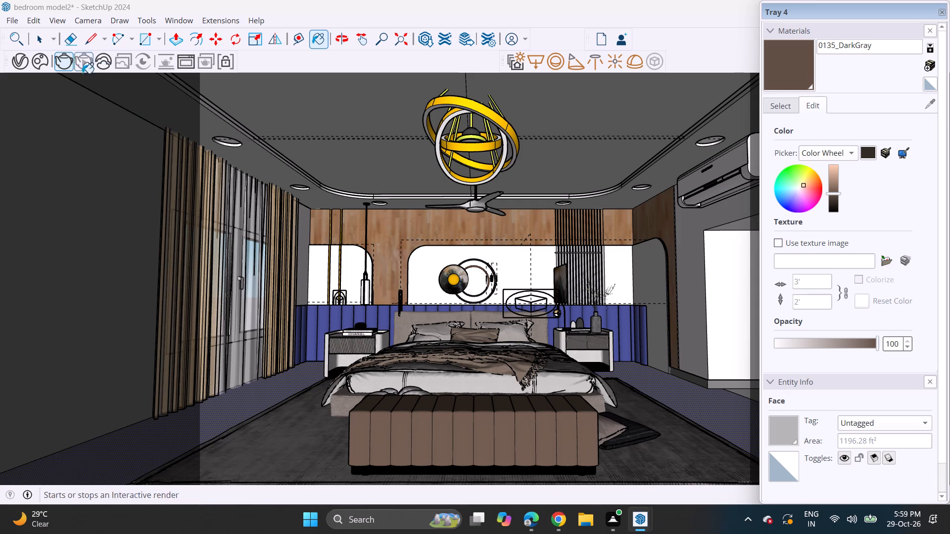
Restart the V-Ray render and examine how the lightened bench looks in the frame buffer.
click(66, 66)
click(66, 64)
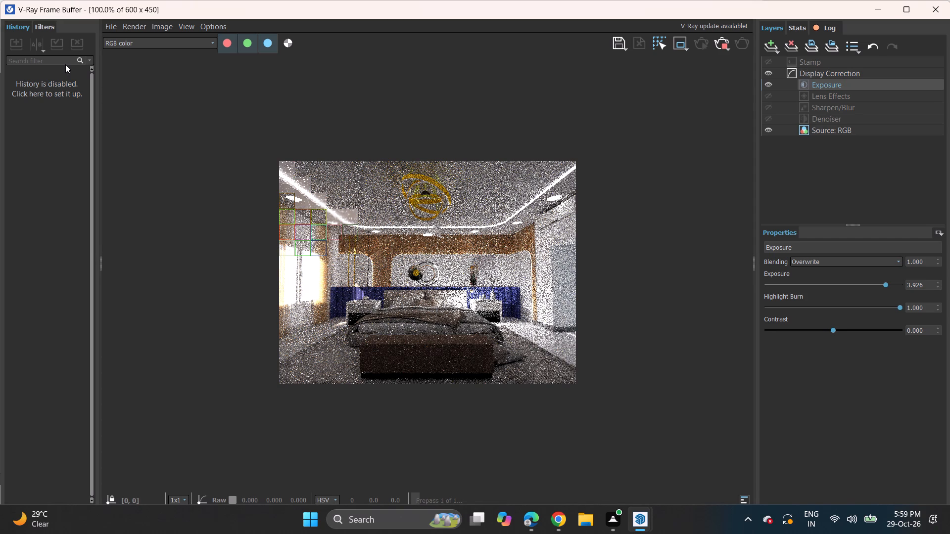
scroll(65, 64, up, 1)
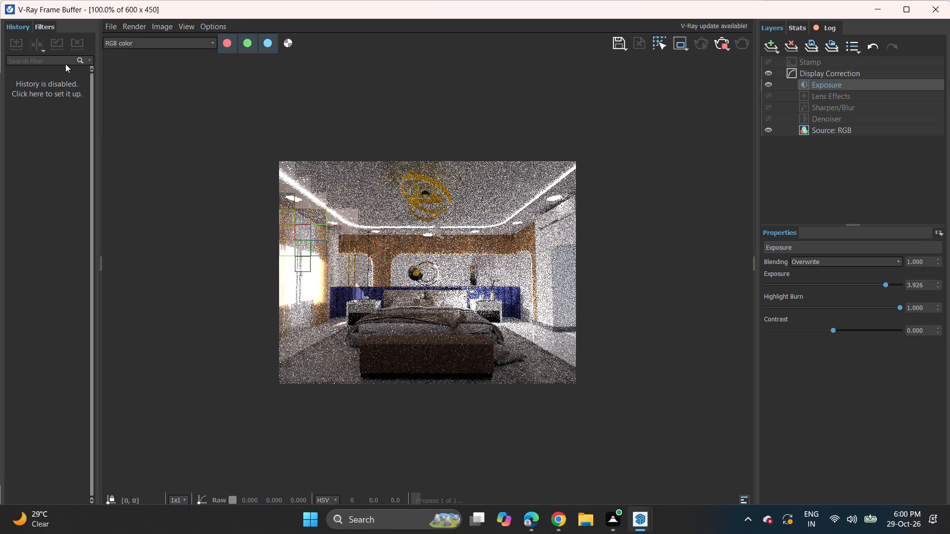
scroll(393, 274, up, 1)
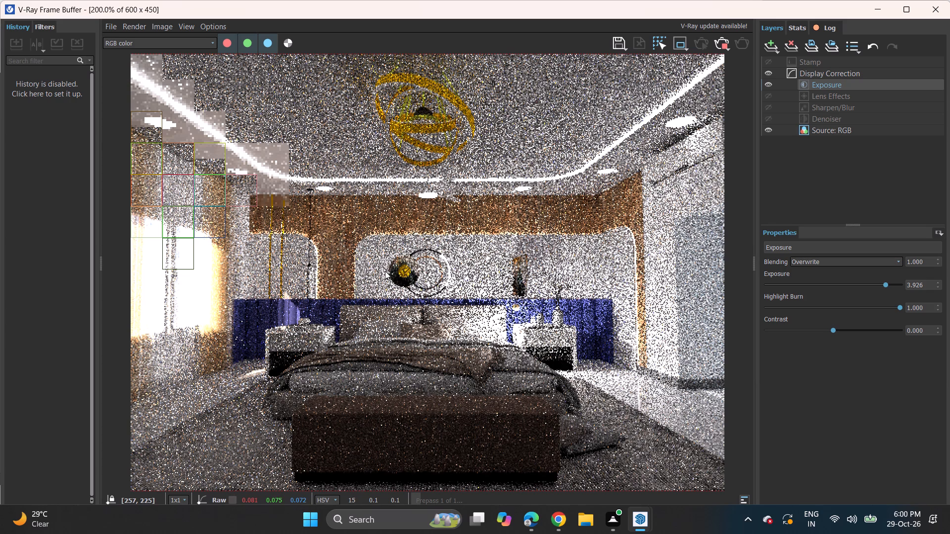
scroll(382, 269, down, 1)
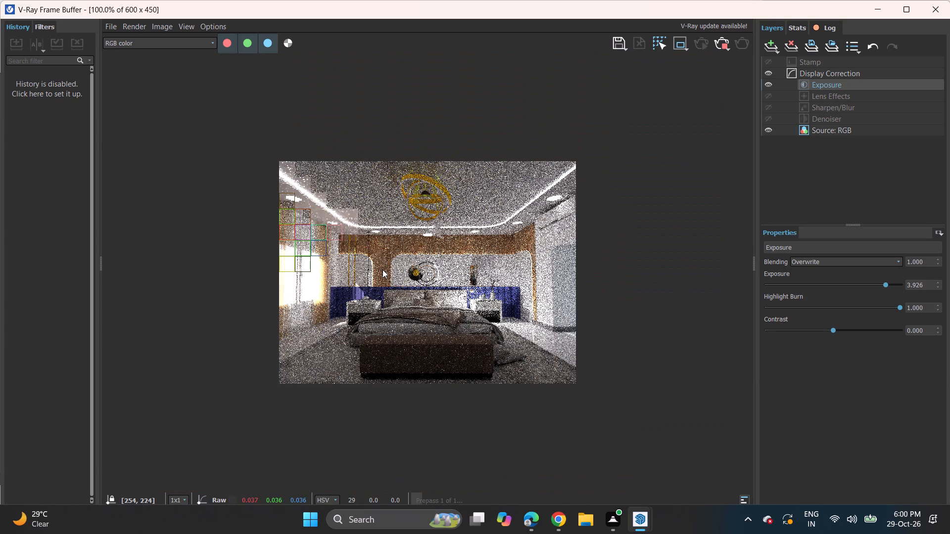
scroll(382, 269, up, 1)
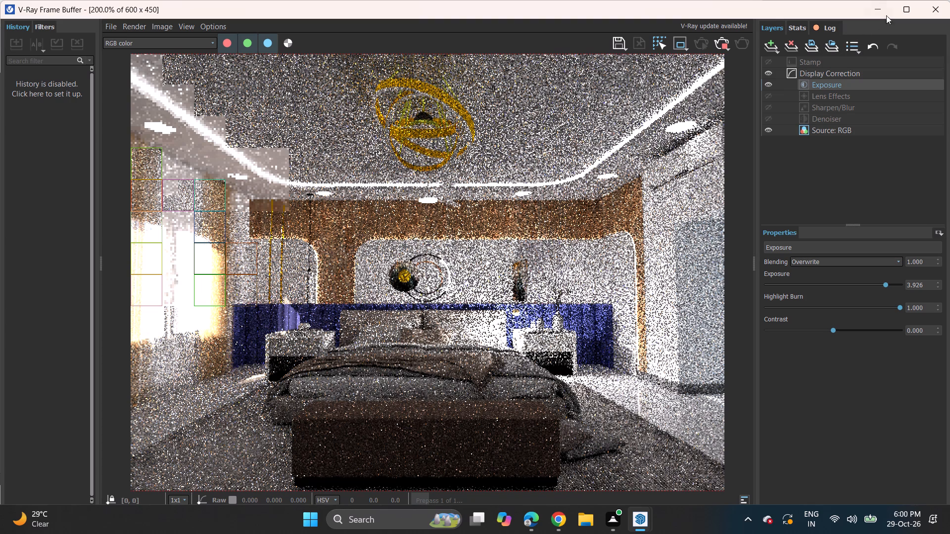
click(926, 13)
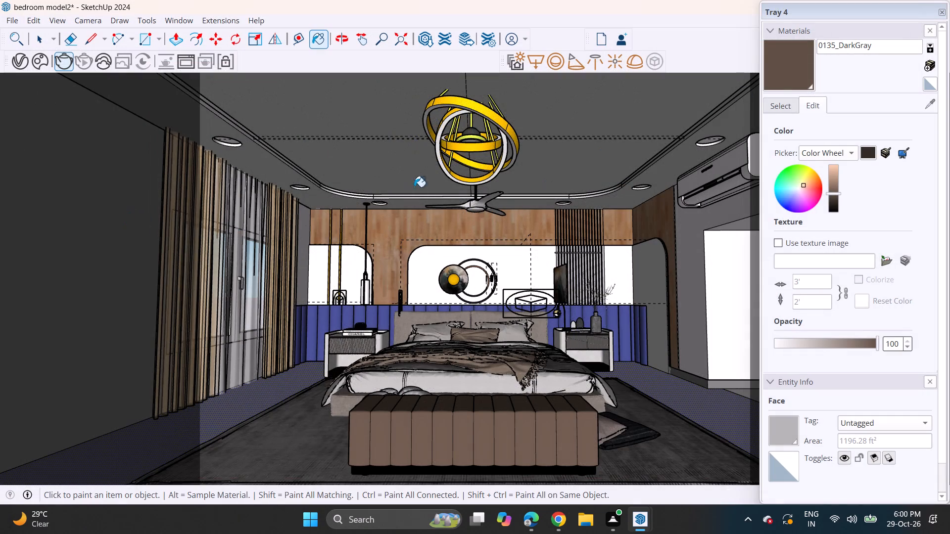
Turn off the Safe Frame in the V-Ray render output settings and close the Asset Editor.
click(17, 64)
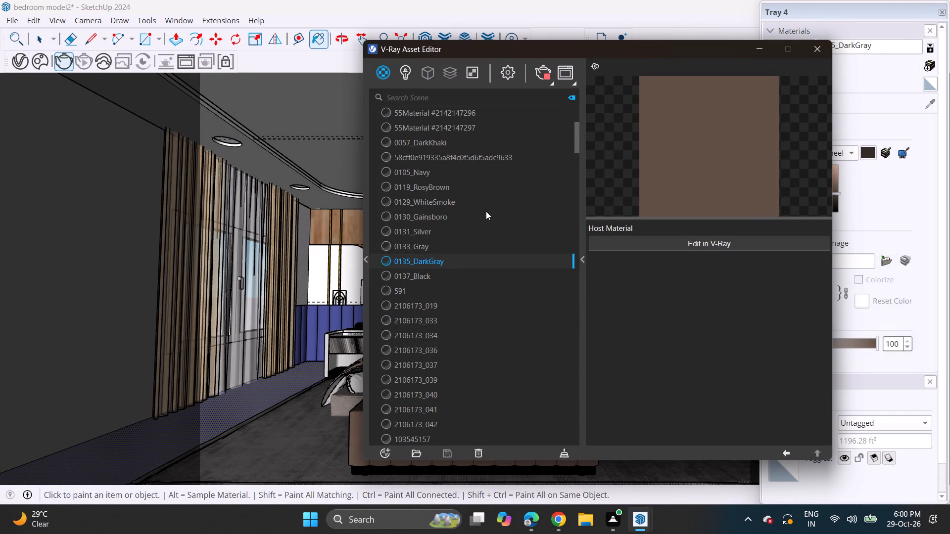
click(507, 71)
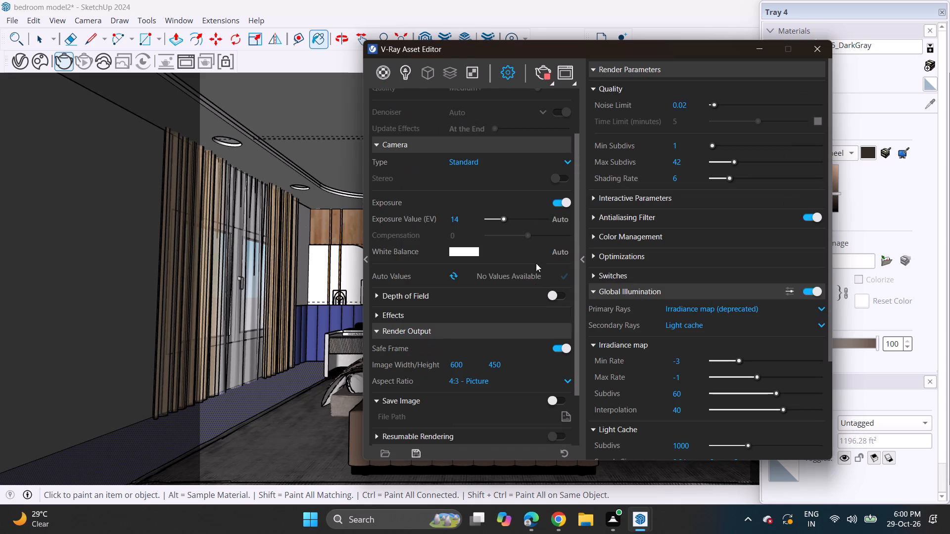
click(561, 349)
click(256, 346)
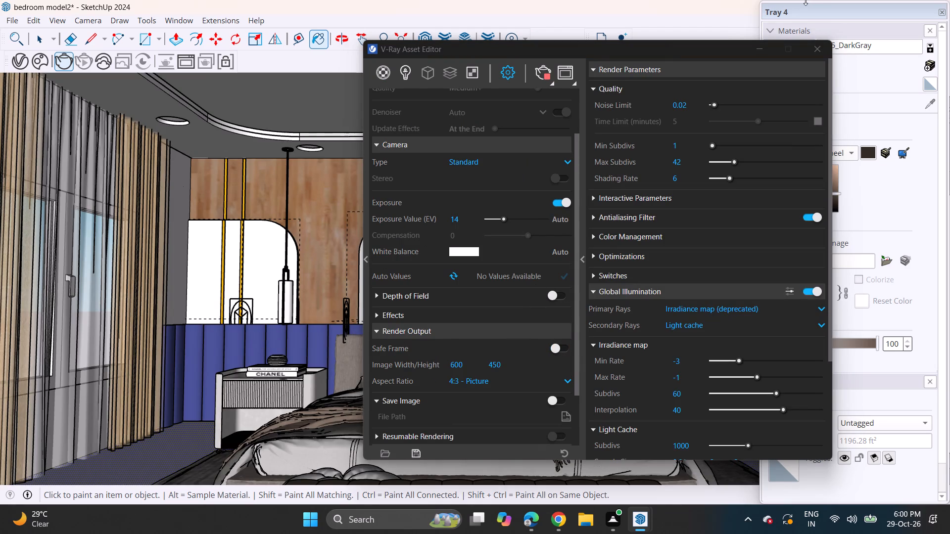
click(808, 46)
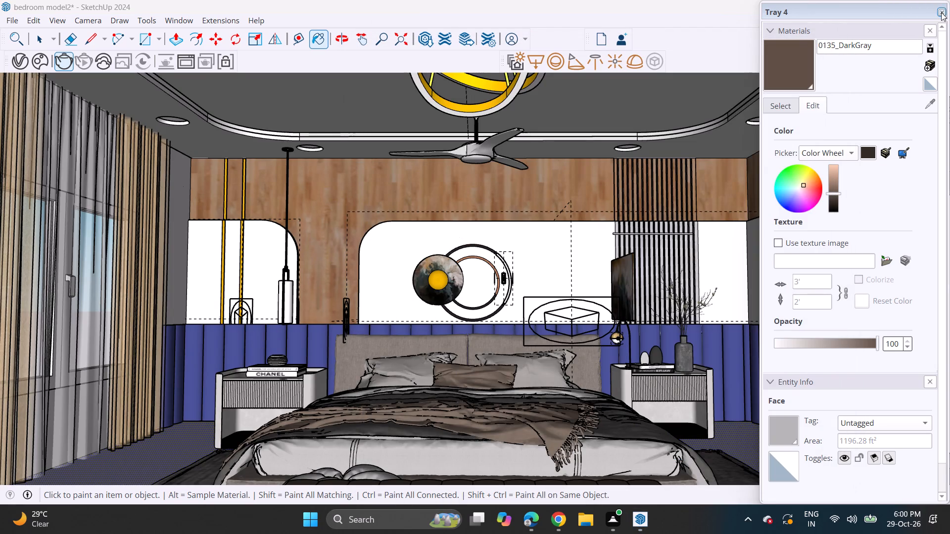
Delete the framed artwork component standing in front of the vertical slats above the nightstand with the branch vase.
click(941, 12)
scroll(438, 464, down, 2)
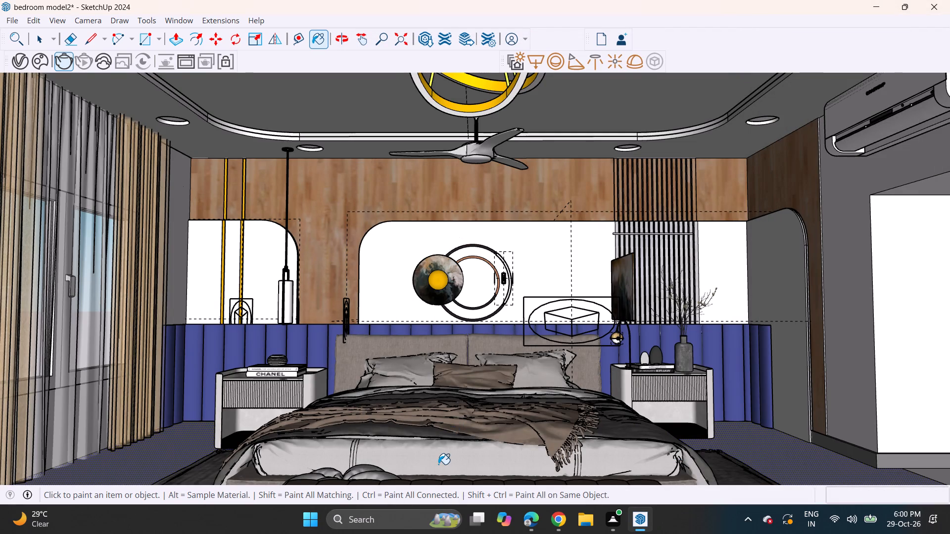
scroll(438, 464, down, 2)
middle_drag(435, 464, 441, 458)
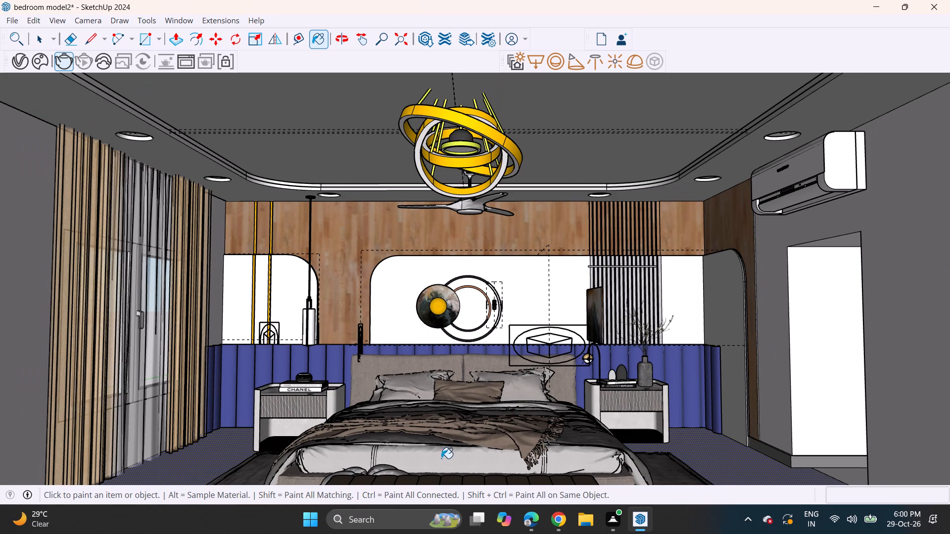
middle_drag(441, 458, 478, 412)
scroll(475, 412, up, 1)
scroll(469, 408, down, 3)
middle_drag(465, 406, 446, 405)
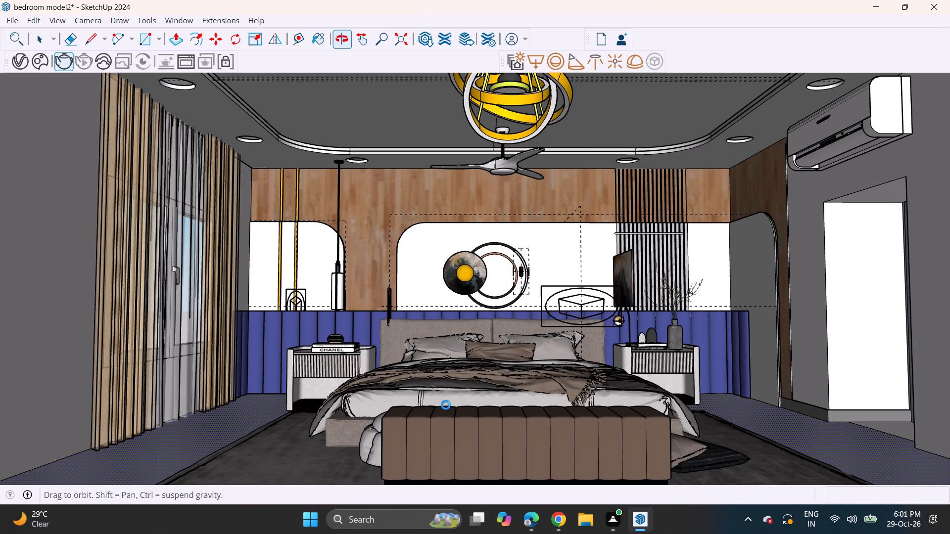
middle_drag(446, 405, 434, 404)
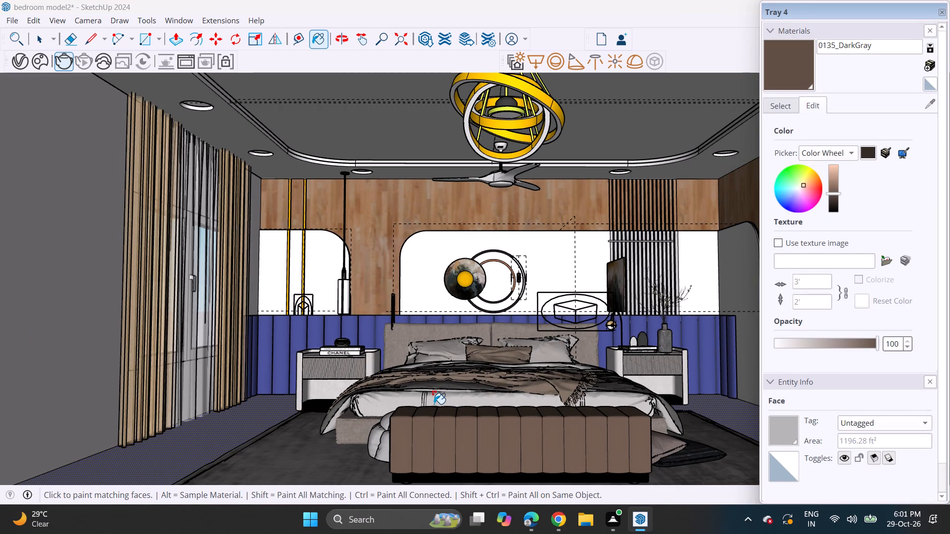
click(939, 11)
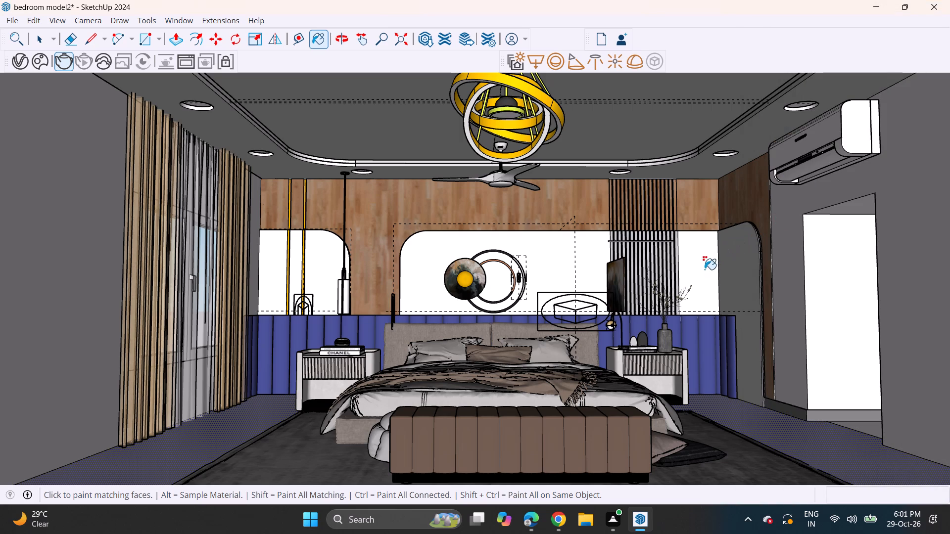
middle_drag(695, 269, 675, 265)
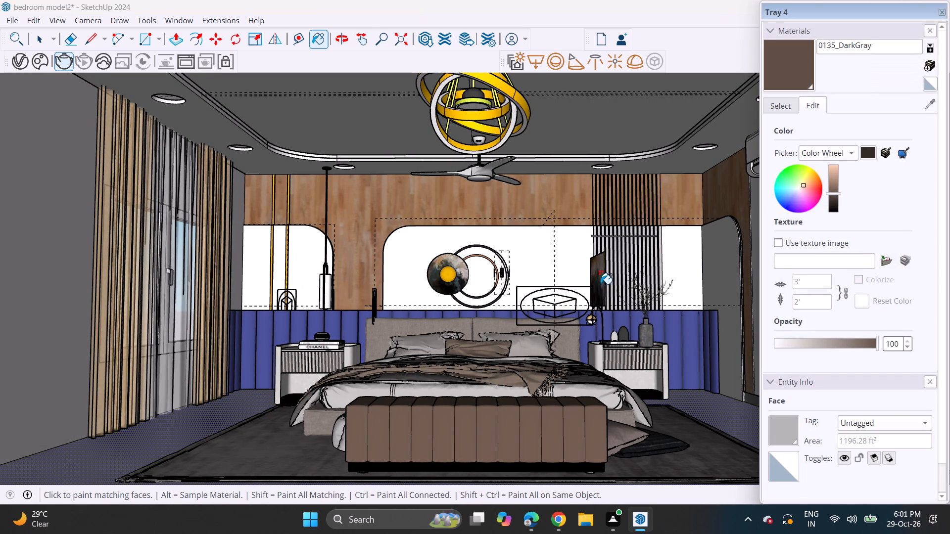
key(space)
click(602, 287)
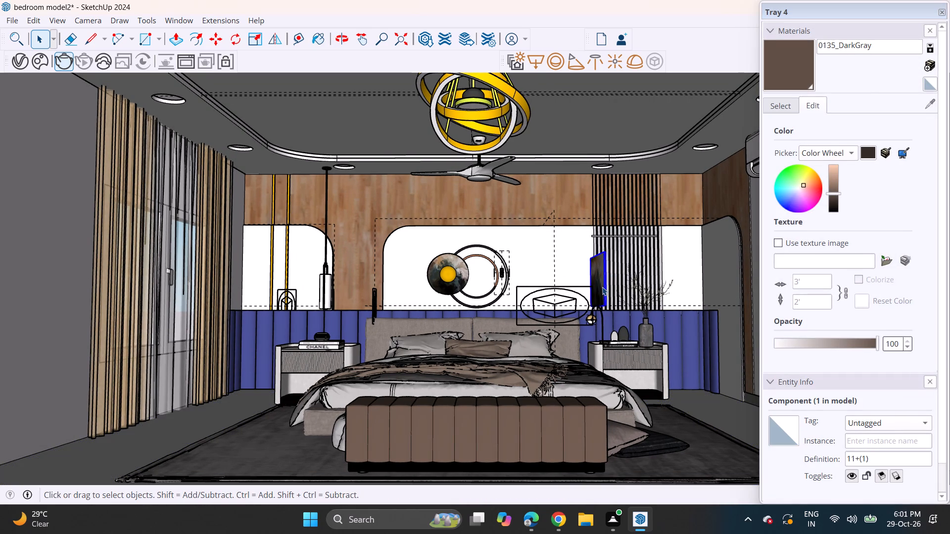
key(Delete)
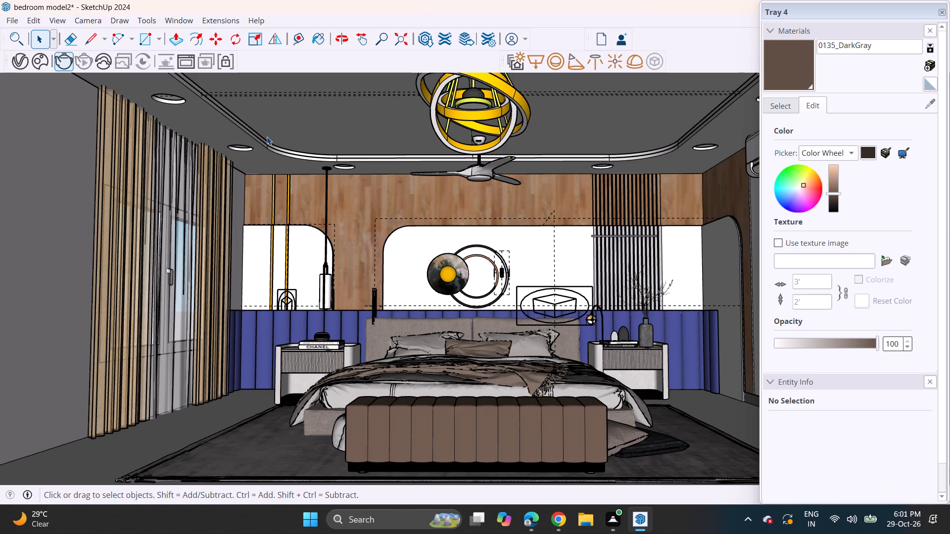
Sample the arched wall recess's 0130_Gainsboro material and paint the first wide slat-wall faces below the horizontal bar, starting nearest the bed.
click(931, 97)
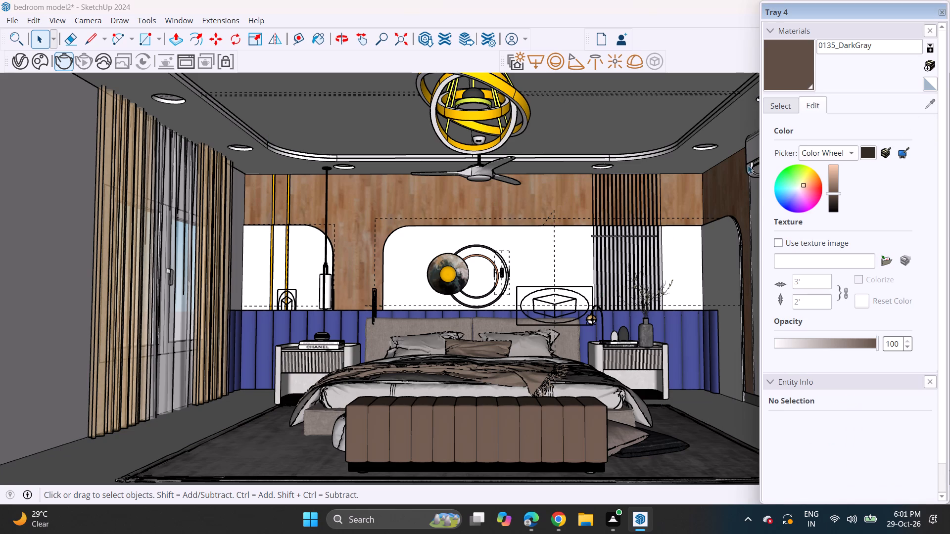
click(590, 233)
click(753, 106)
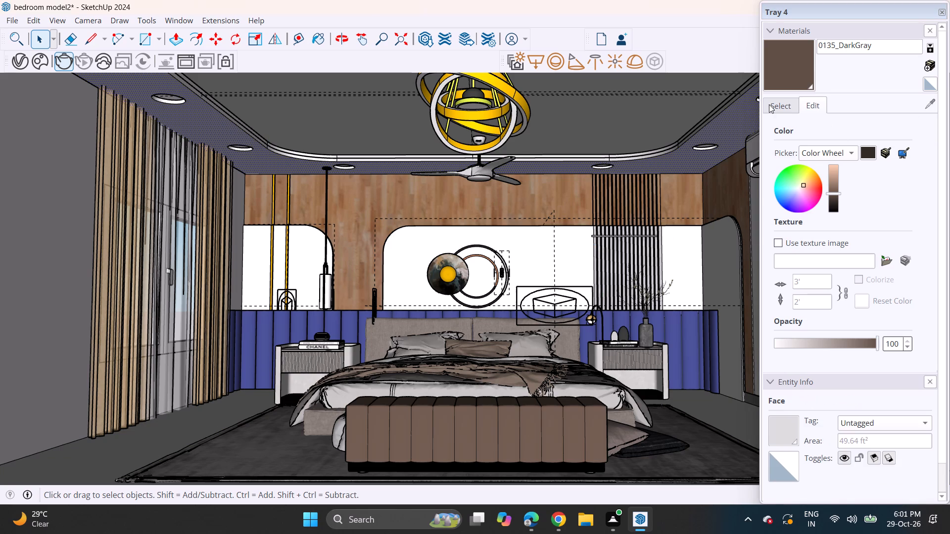
click(769, 104)
click(931, 99)
click(583, 265)
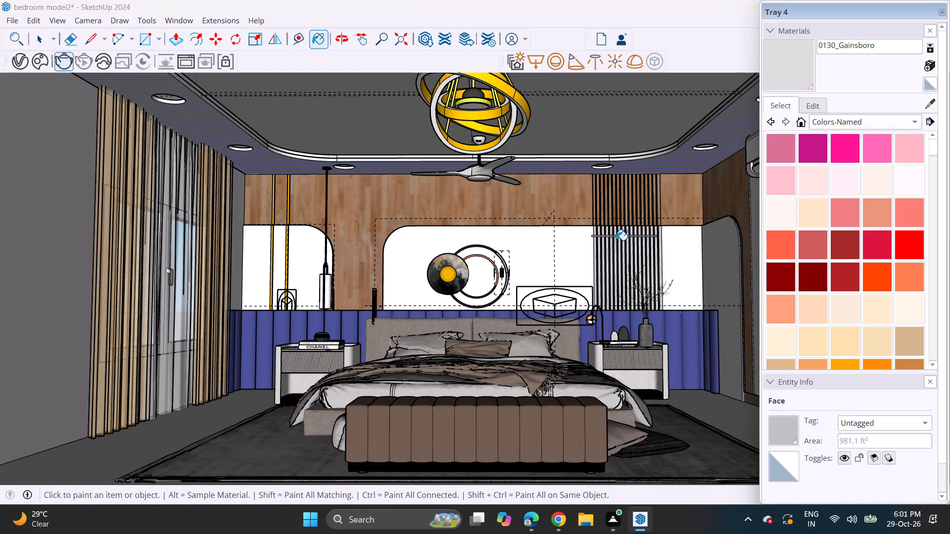
scroll(616, 240, up, 10)
click(575, 249)
click(585, 246)
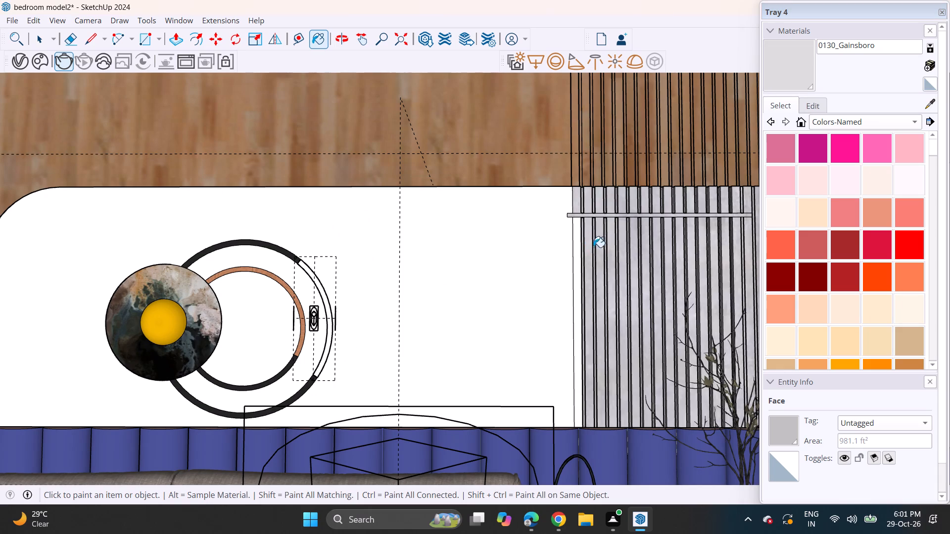
click(597, 249)
click(589, 248)
click(605, 253)
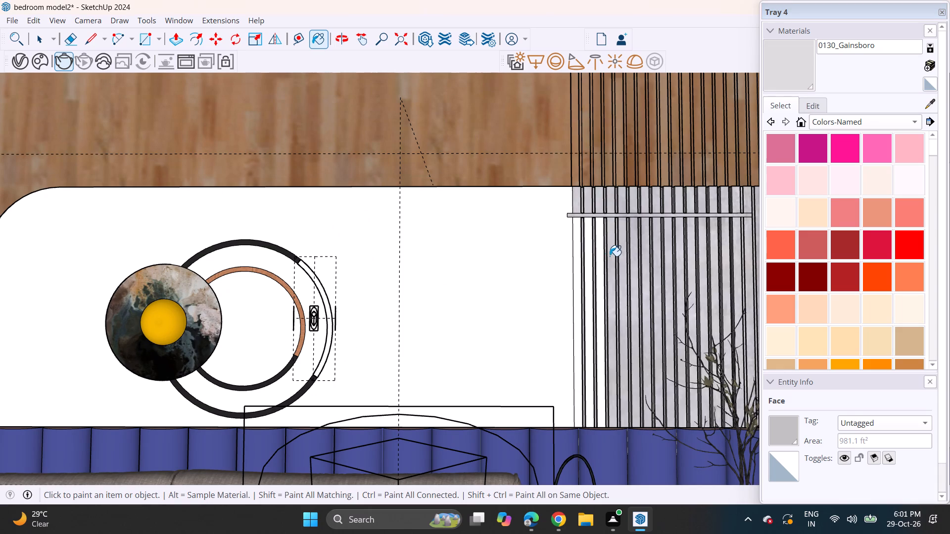
Paint the middle wide faces of the slat wall below the horizontal bar with 0130_Gainsboro.
click(612, 256)
click(628, 257)
drag(639, 257, 646, 259)
click(646, 259)
drag(657, 258, 664, 260)
drag(664, 260, 640, 265)
click(629, 267)
click(620, 267)
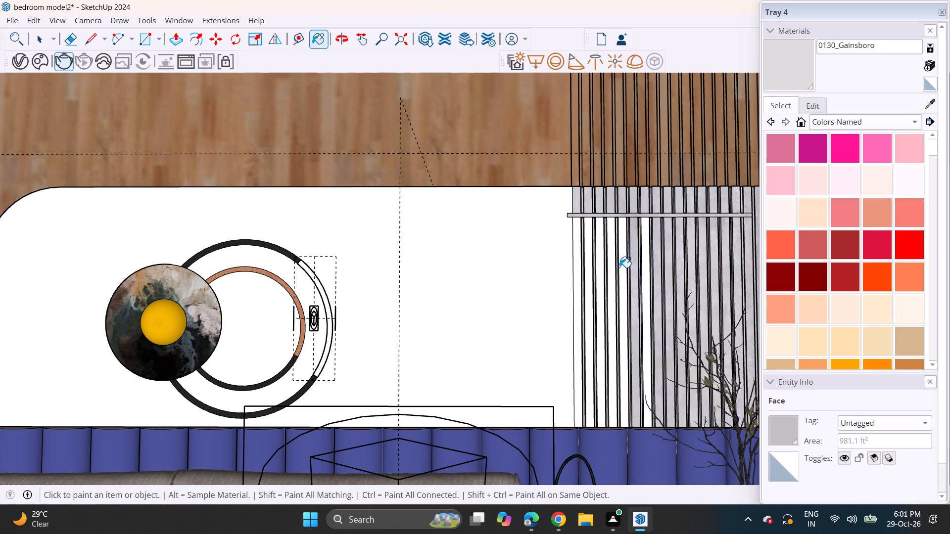
drag(619, 267, 628, 270)
click(631, 270)
click(636, 270)
click(665, 267)
click(658, 266)
click(654, 266)
click(668, 265)
drag(669, 265, 680, 268)
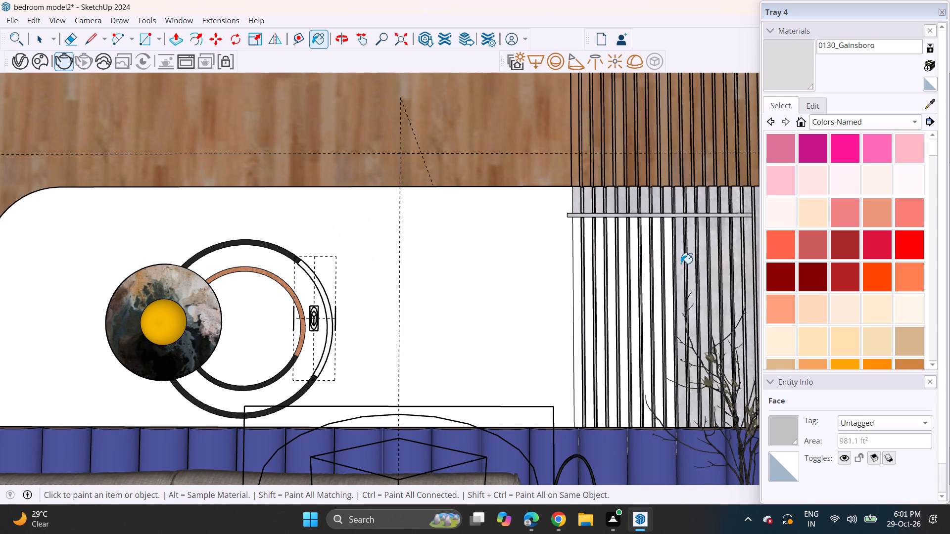
Paint the remaining wide slat-wall faces below the horizontal bar with 0130_Gainsboro, ending nearest the side wall.
click(681, 264)
drag(689, 263, 696, 265)
click(698, 262)
click(701, 262)
shift+middle_drag(703, 253, 603, 253)
click(594, 254)
click(618, 255)
click(610, 254)
click(624, 254)
click(633, 254)
drag(640, 256, 646, 259)
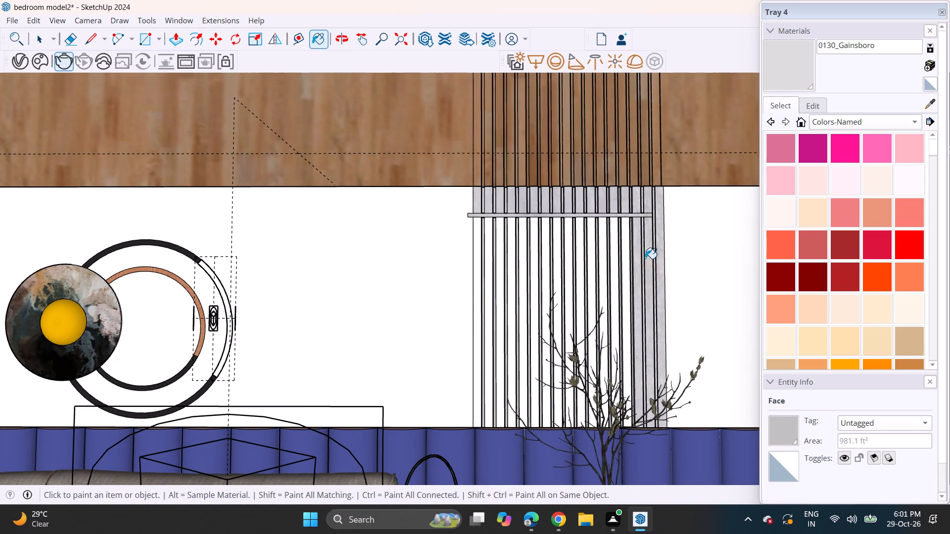
click(646, 259)
click(640, 258)
click(658, 252)
Paint the end faces beside and above the horizontal bar, on the slat wall's side-wall end, with 0130_Gainsboro.
click(643, 212)
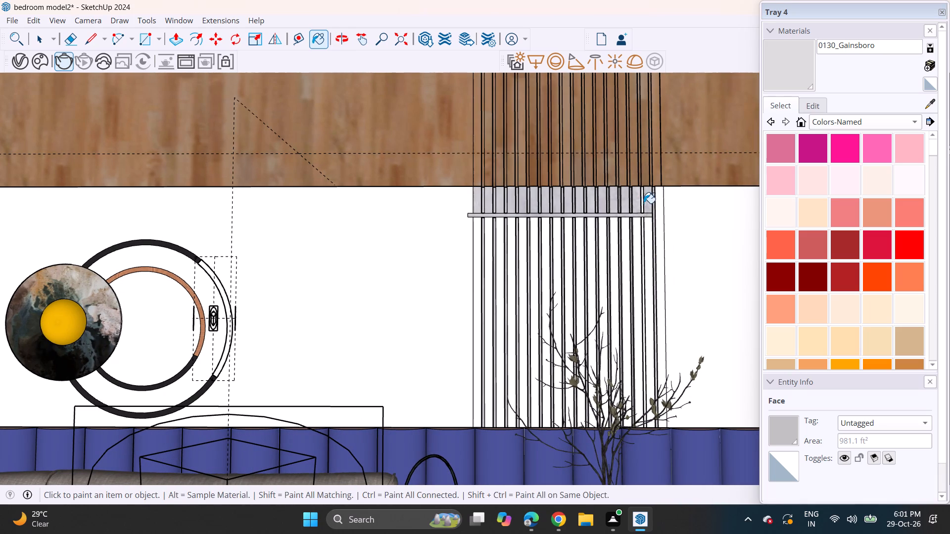
click(644, 203)
click(651, 203)
triple_click(657, 205)
triple_click(654, 206)
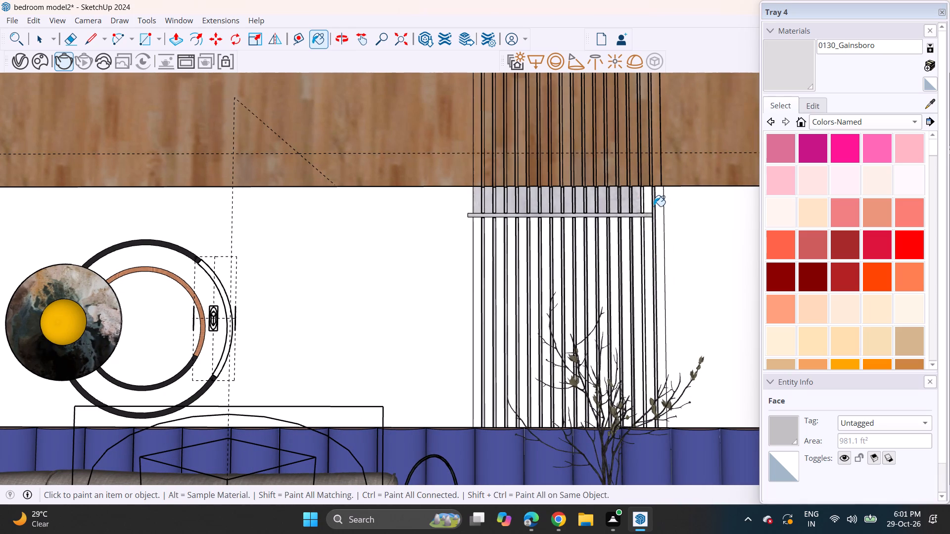
scroll(652, 206, up, 6)
click(655, 215)
click(655, 221)
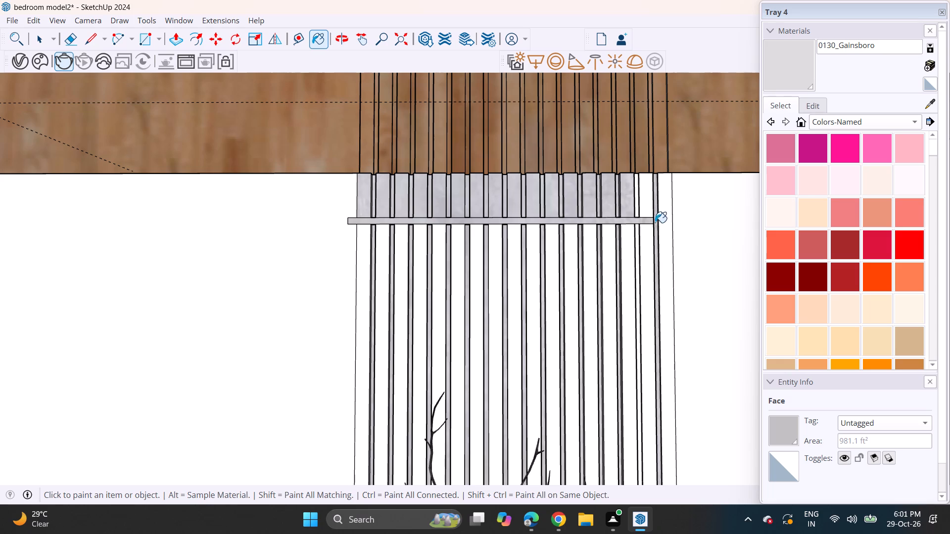
Paint the next narrow vertical strips nearest the side wall, plus the horizontal bar across the slats, with 0130_Gainsboro.
click(621, 269)
double_click(617, 269)
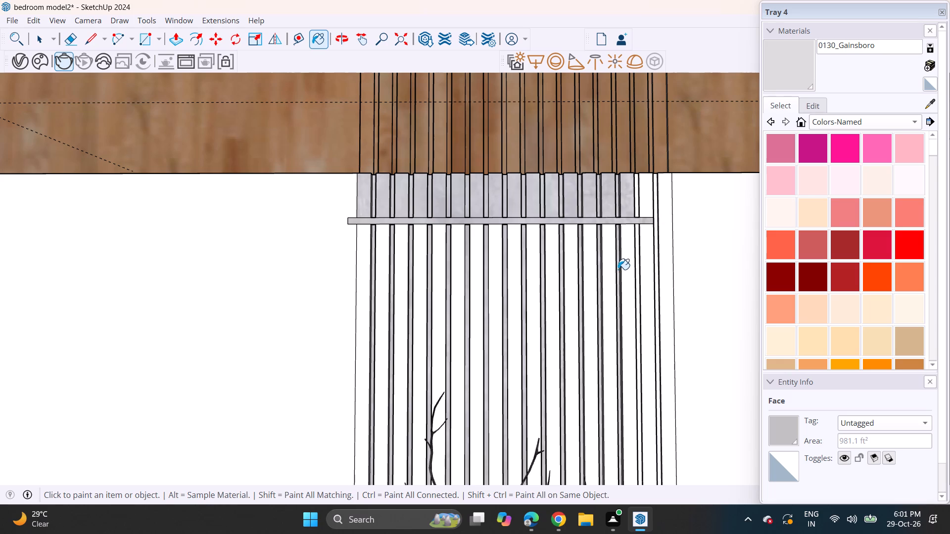
click(619, 269)
scroll(620, 269, up, 5)
click(620, 269)
double_click(618, 269)
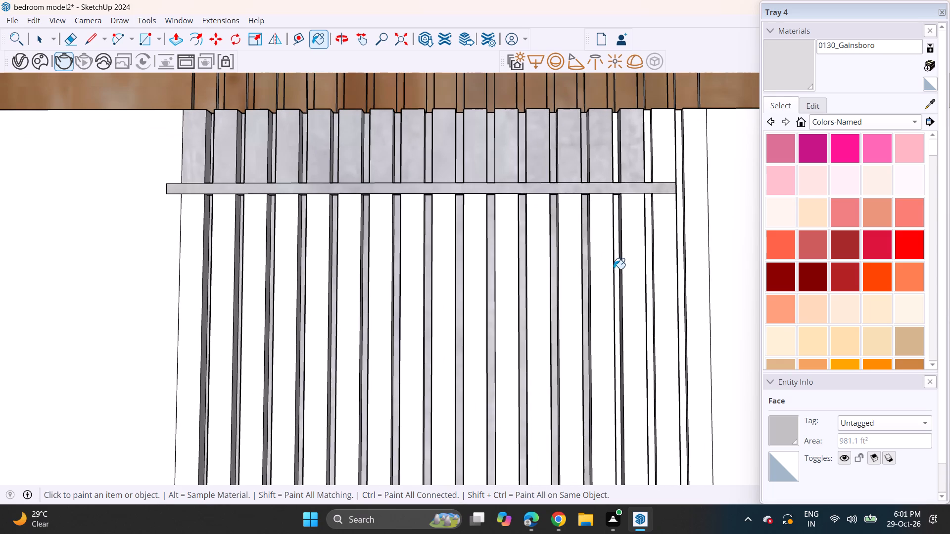
click(584, 260)
click(552, 246)
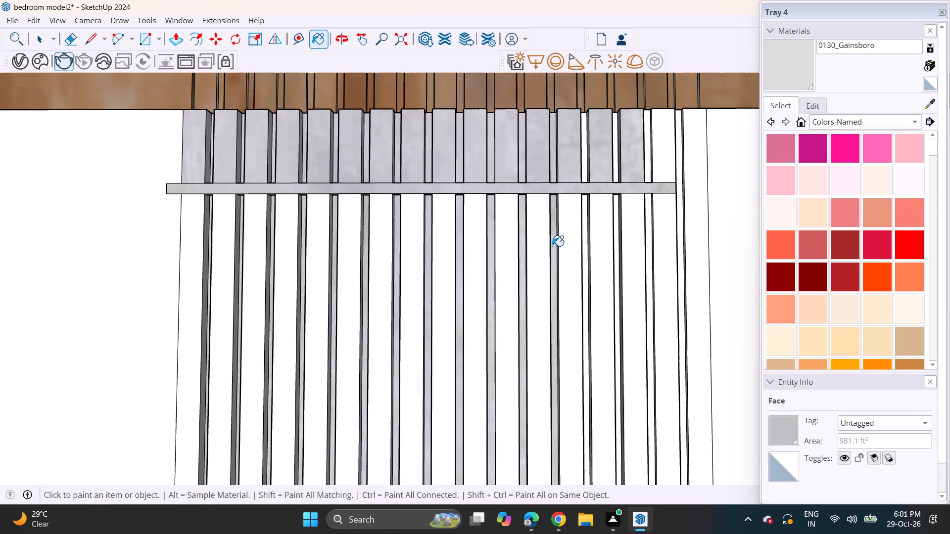
click(555, 186)
Paint the remaining narrow vertical strips between the slat-wall faces with 0130_Gainsboro, working back towards the bed.
click(525, 231)
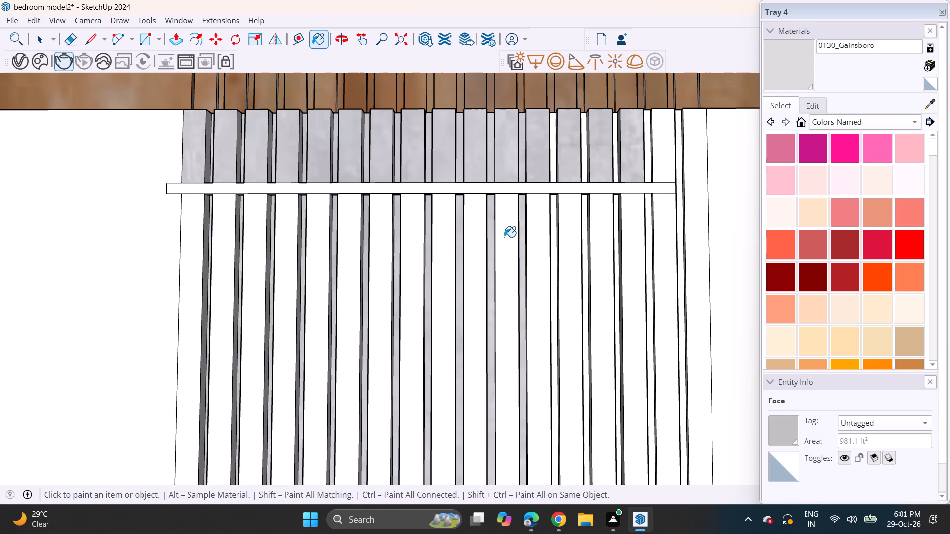
click(524, 242)
click(492, 250)
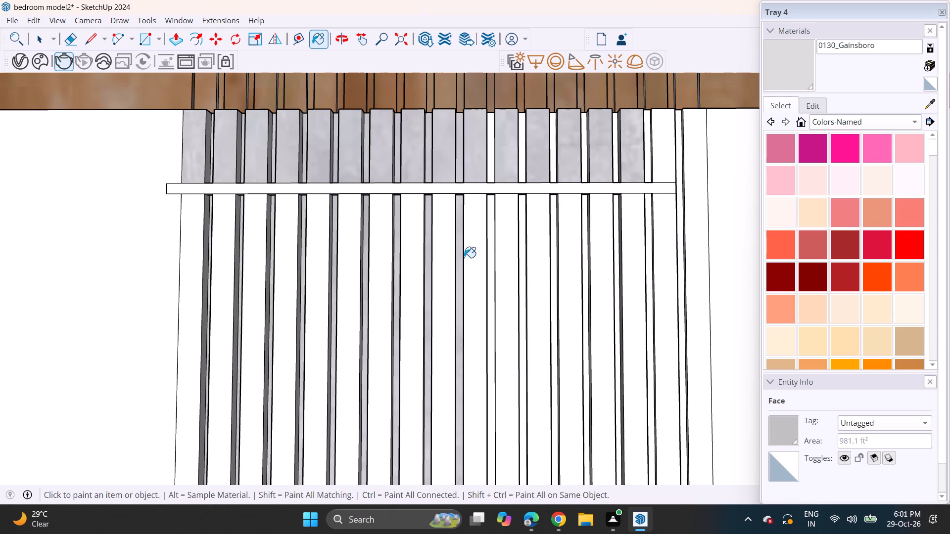
click(462, 258)
click(427, 261)
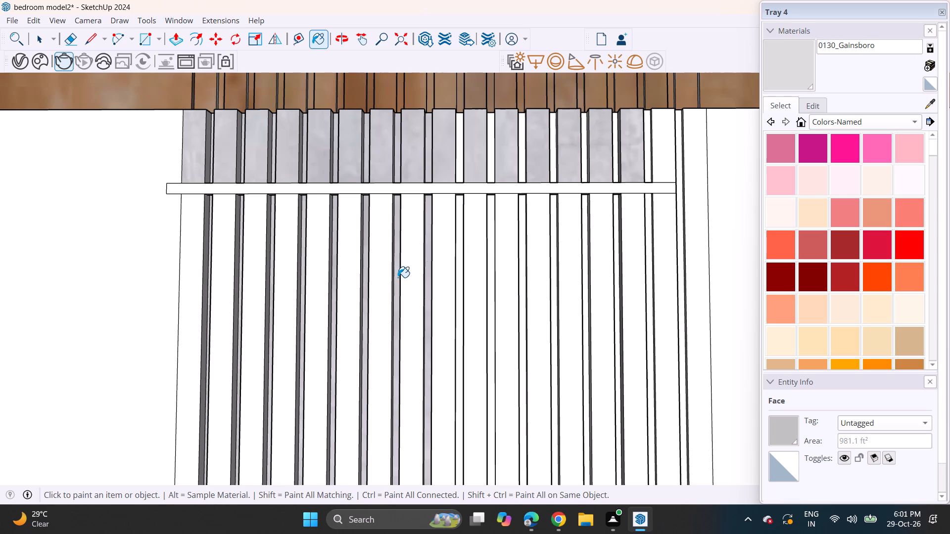
click(397, 277)
click(365, 293)
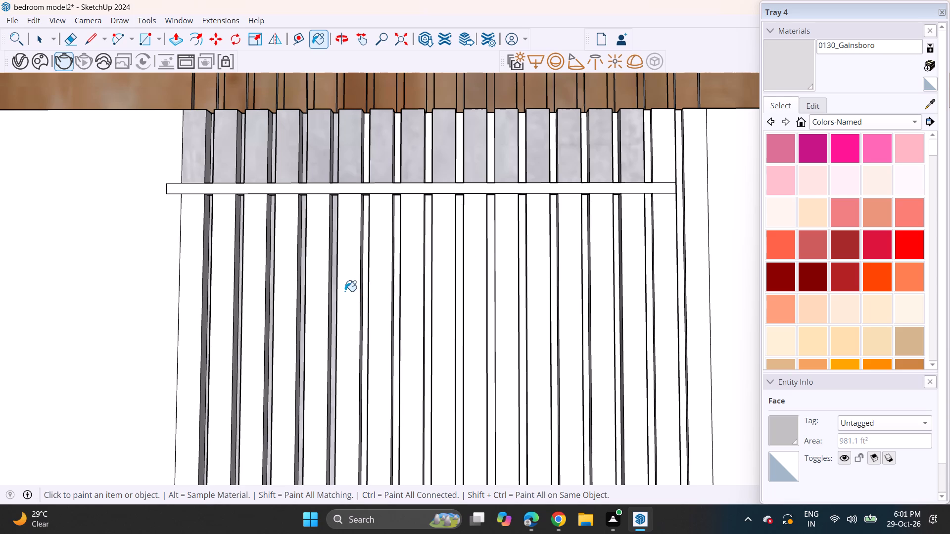
click(334, 284)
click(302, 293)
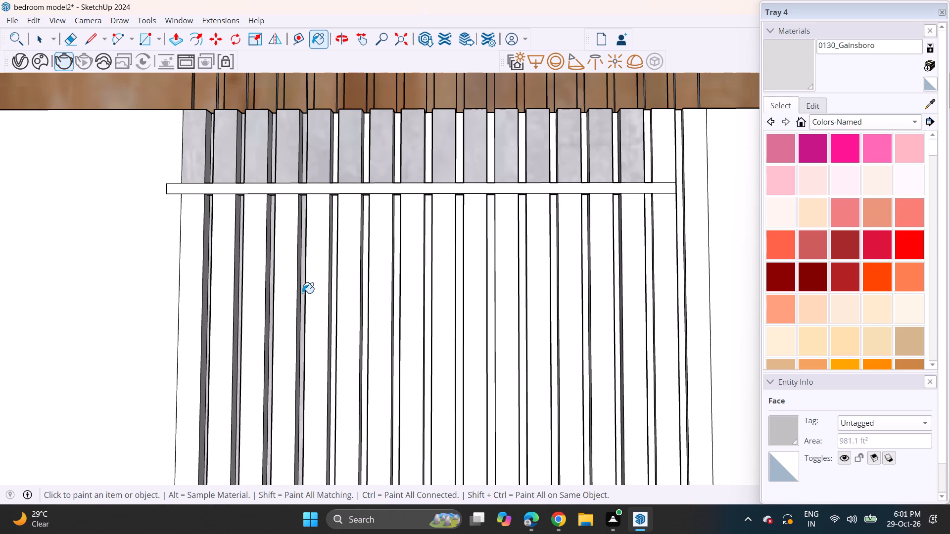
click(271, 299)
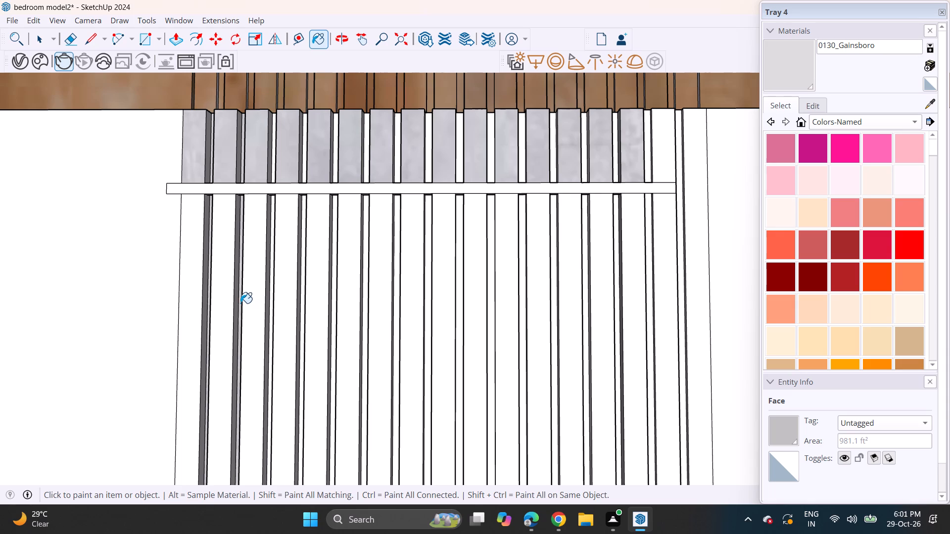
click(240, 303)
click(208, 306)
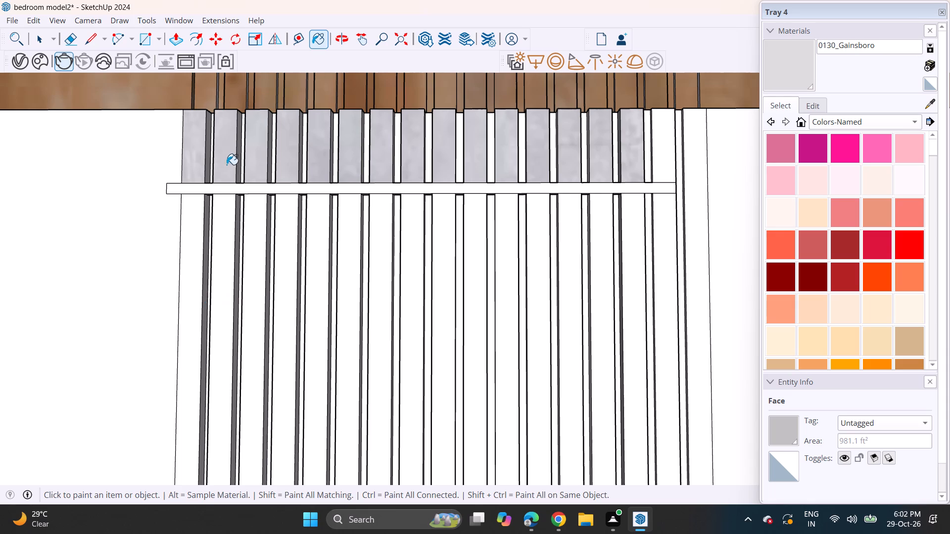
Paint the grey faces above the horizontal bar on the bed-side half of the slat wall with 0130_Gainsboro.
click(229, 153)
click(211, 150)
click(185, 145)
click(264, 128)
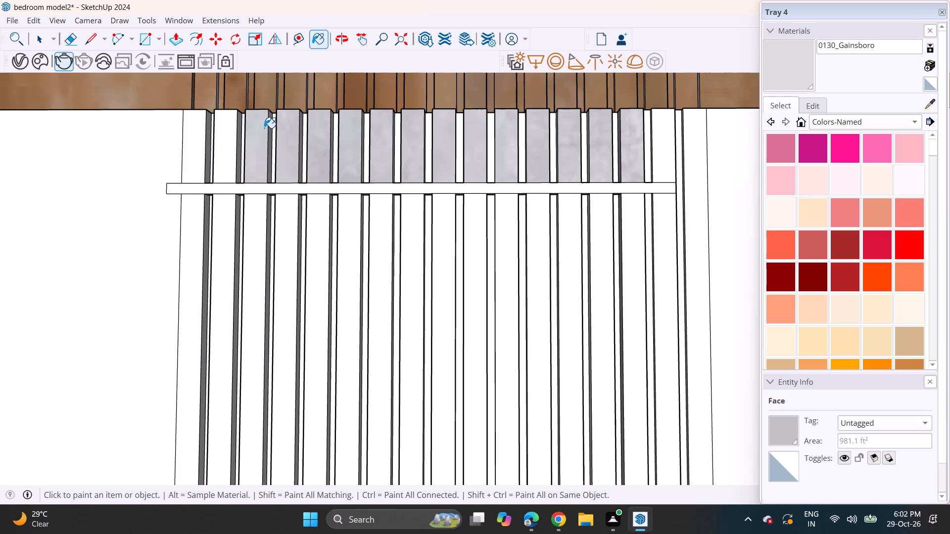
click(284, 130)
click(308, 133)
click(341, 134)
click(330, 151)
click(375, 147)
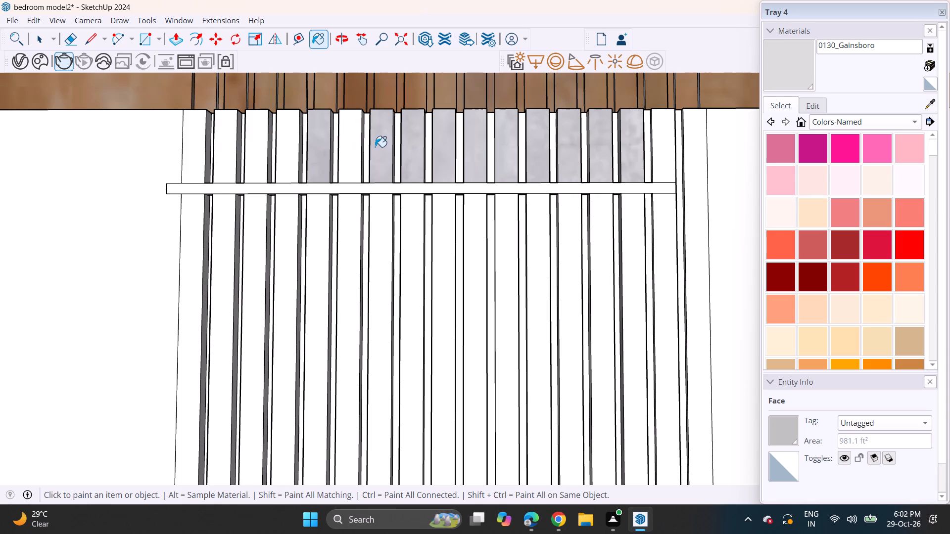
click(410, 139)
click(438, 144)
click(482, 146)
Paint the remaining grey faces above the horizontal bar with 0130_Gainsboro, including the one skipped in the bed-side half.
click(491, 149)
click(524, 149)
click(509, 154)
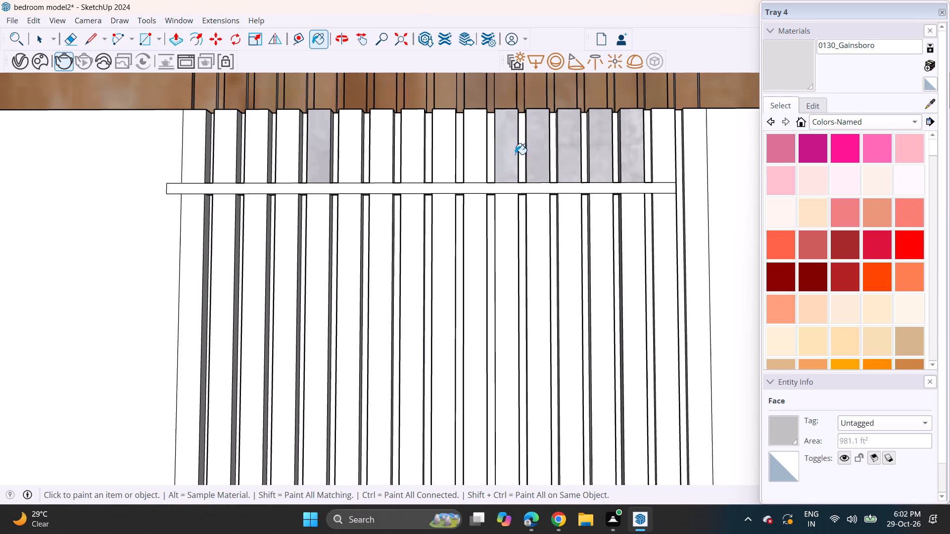
click(528, 152)
click(564, 149)
drag(587, 150, 597, 151)
click(613, 150)
click(628, 146)
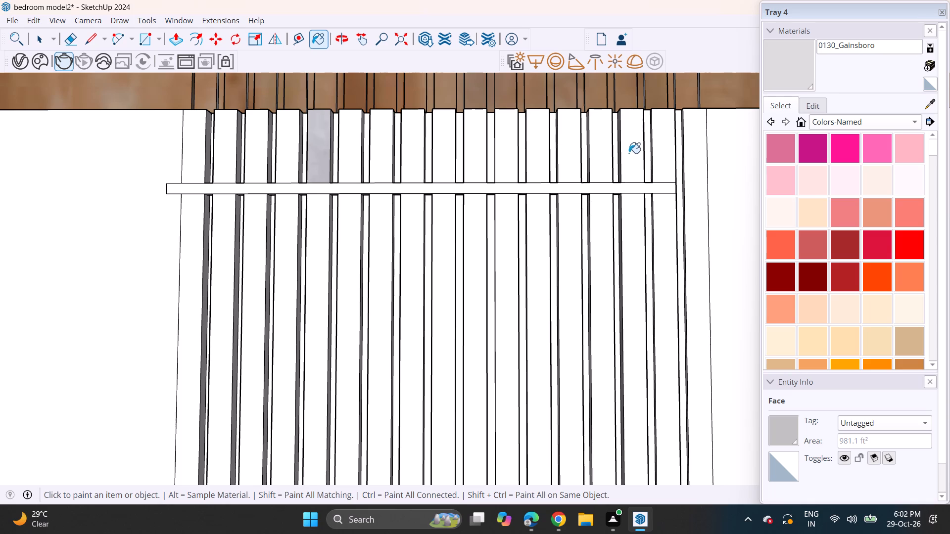
click(318, 153)
Frame the whole bedroom facing the bed wall and close the floating materials tray.
scroll(323, 184, down, 4)
scroll(341, 207, up, 1)
scroll(343, 208, down, 6)
scroll(364, 249, down, 1)
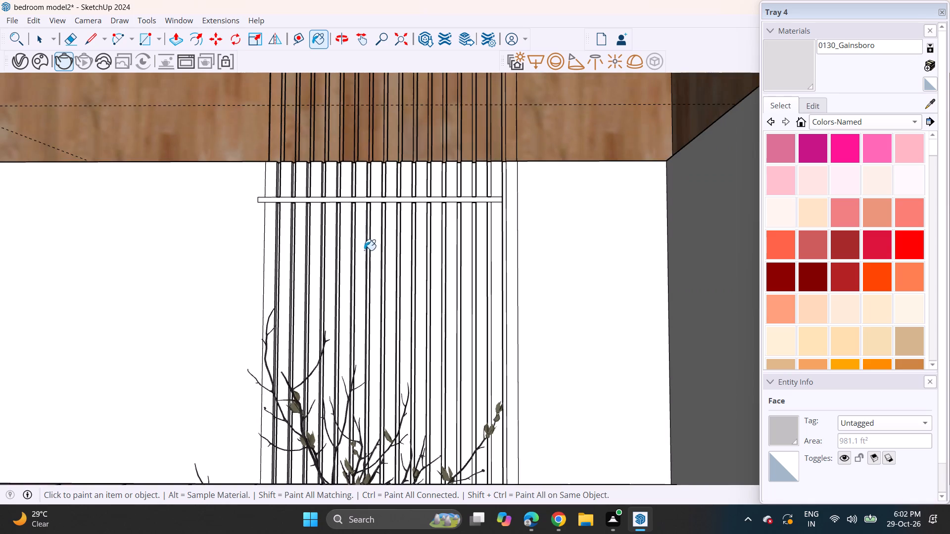
scroll(364, 250, down, 2)
shift+middle_drag(357, 255, 500, 202)
scroll(500, 202, down, 7)
middle_drag(491, 214, 512, 214)
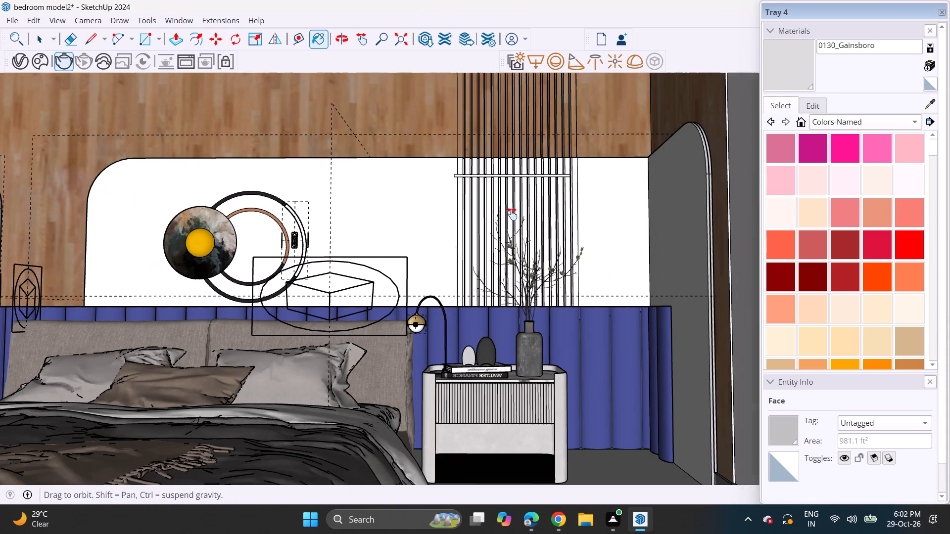
middle_drag(512, 214, 541, 211)
click(732, 184)
scroll(659, 227, down, 1)
scroll(659, 227, up, 1)
scroll(659, 227, down, 3)
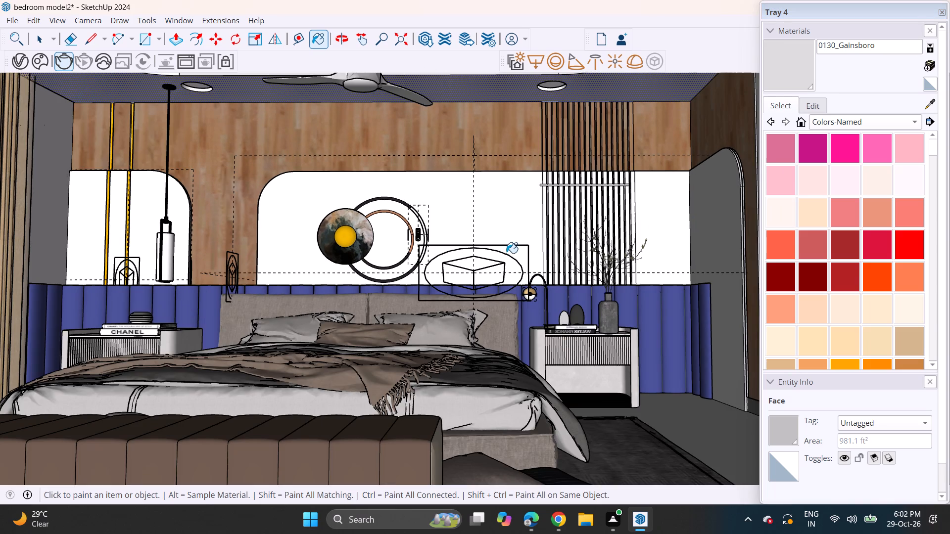
scroll(506, 253, down, 5)
scroll(502, 256, up, 1)
middle_drag(504, 256, 534, 276)
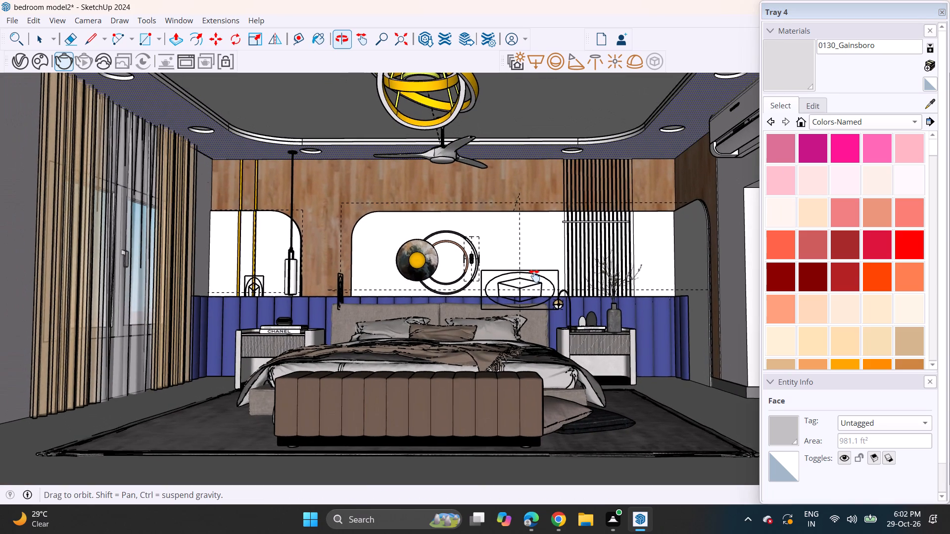
middle_drag(534, 276, 529, 289)
click(939, 13)
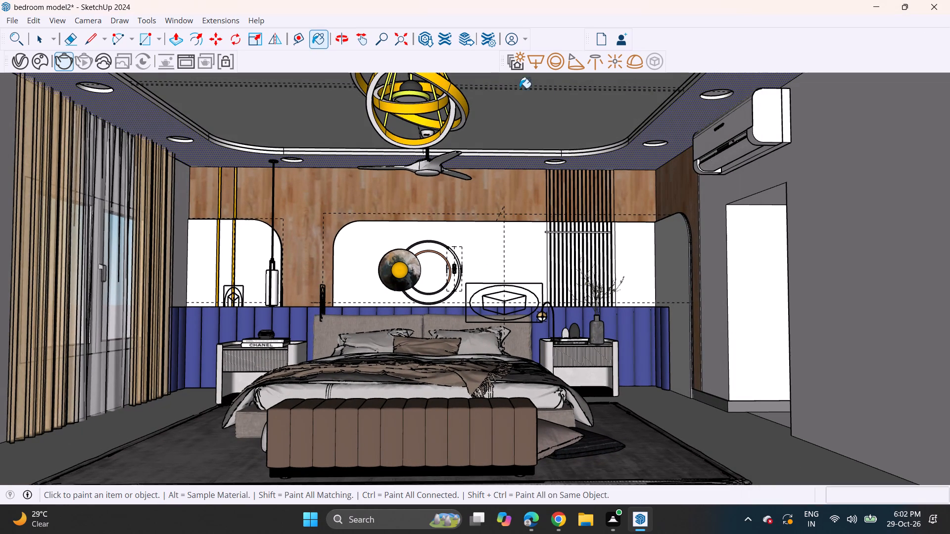
Save the model as "bedroom model2" in SketchUp format in the VAMSHI INTERIOR folder.
click(11, 17)
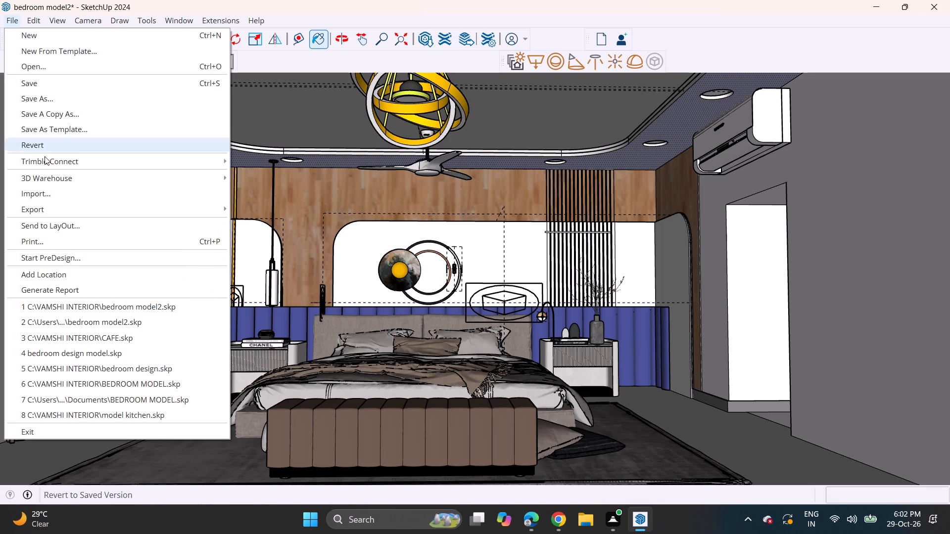
click(61, 99)
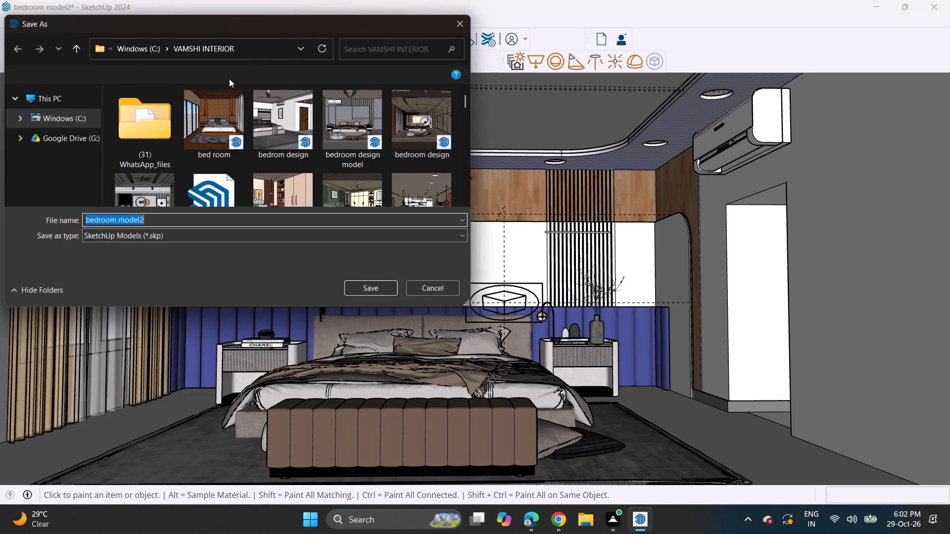
click(374, 288)
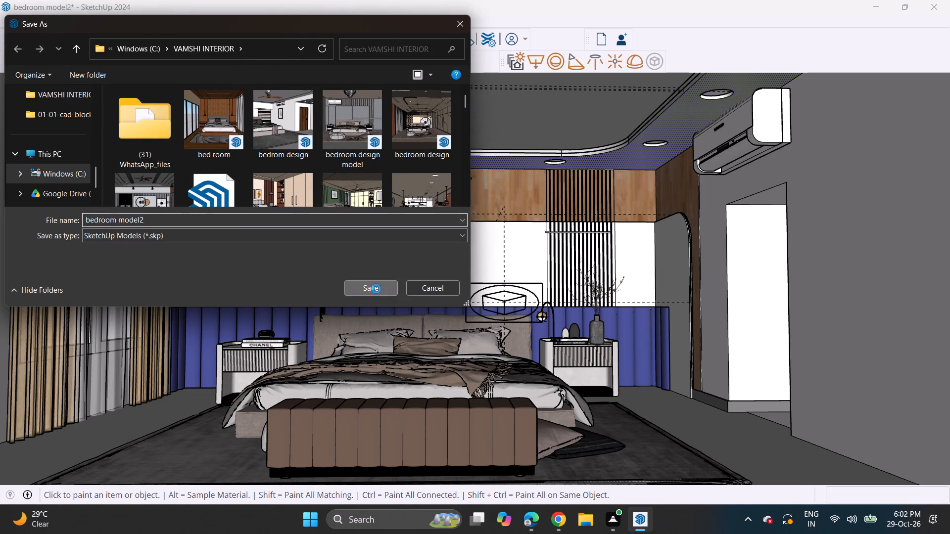
click(523, 259)
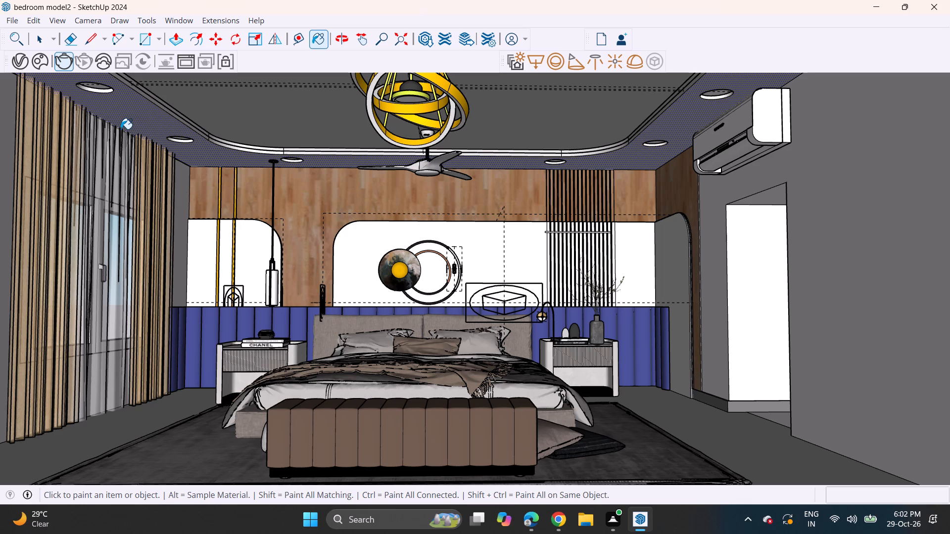
Export the current view as a 2D PNG image named "bedroom model2" to the VAMSHI INTERIOR folder.
click(7, 21)
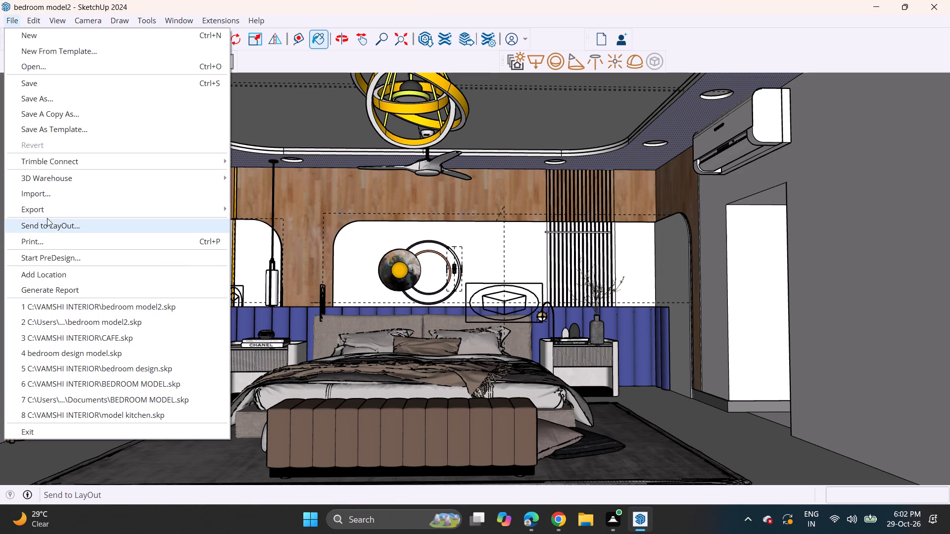
click(50, 210)
click(275, 224)
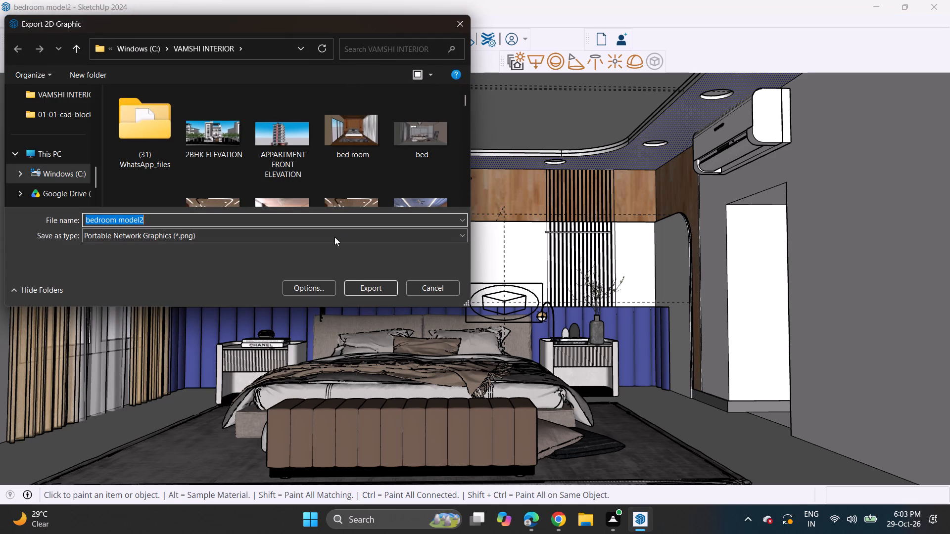
click(365, 288)
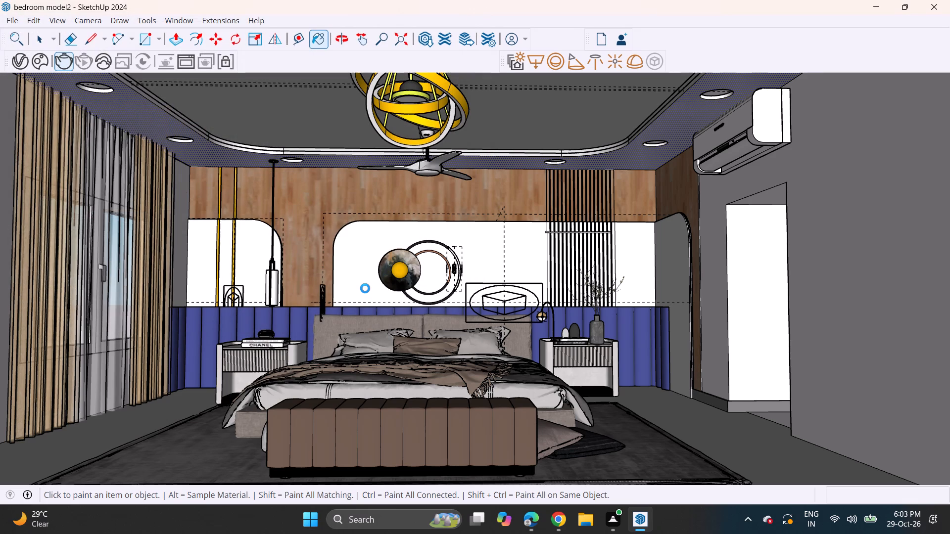
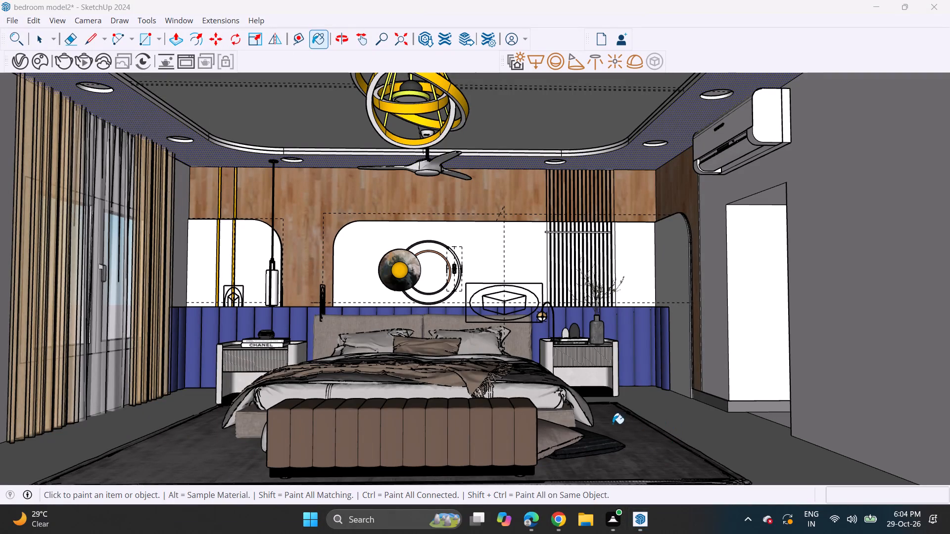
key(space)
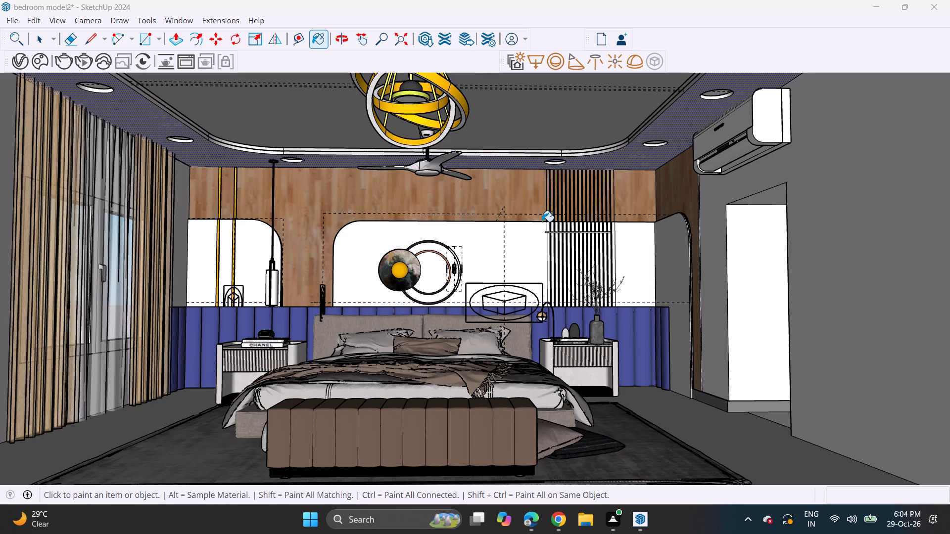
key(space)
Sample the 0135_DarkGray material from the front of the bench and apply it to the bench's dark end.
scroll(468, 459, up, 2)
middle_drag(608, 436, 567, 444)
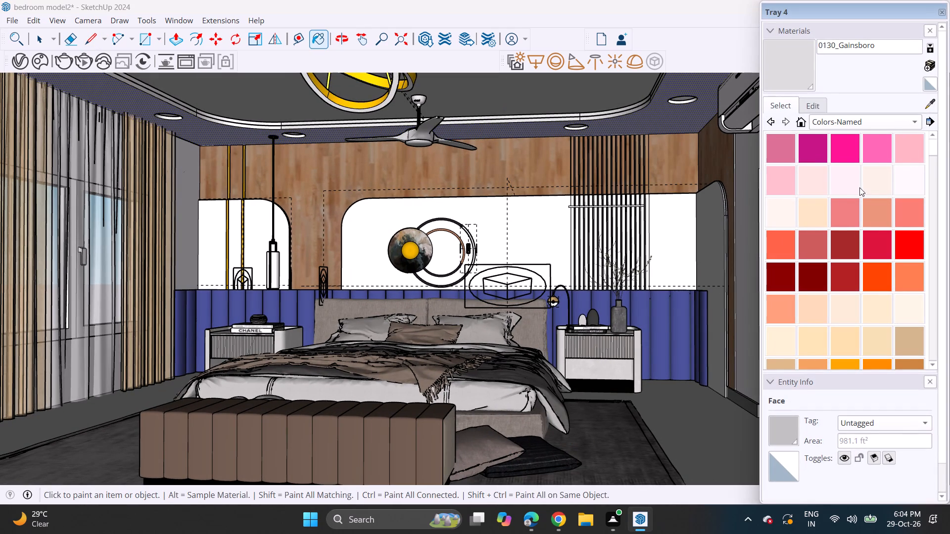
click(788, 105)
click(932, 104)
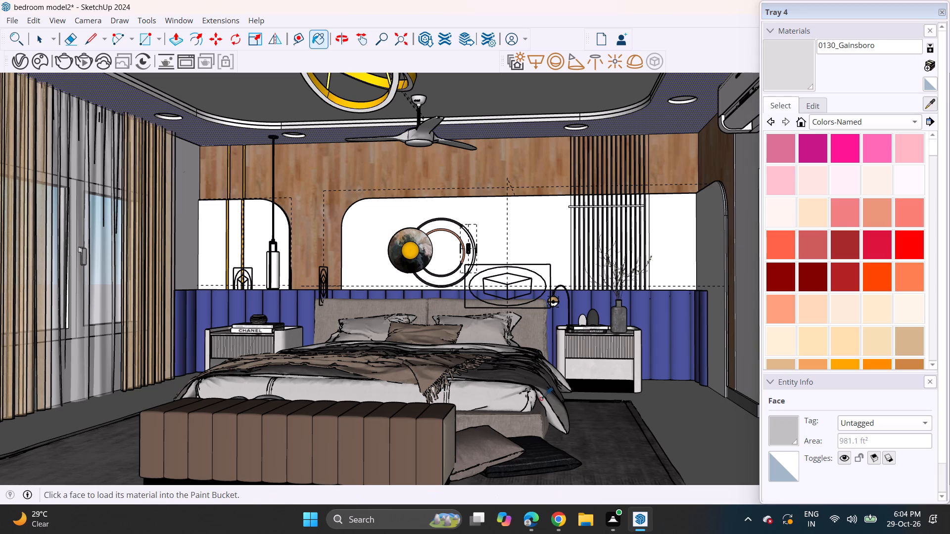
click(424, 444)
click(453, 437)
click(449, 437)
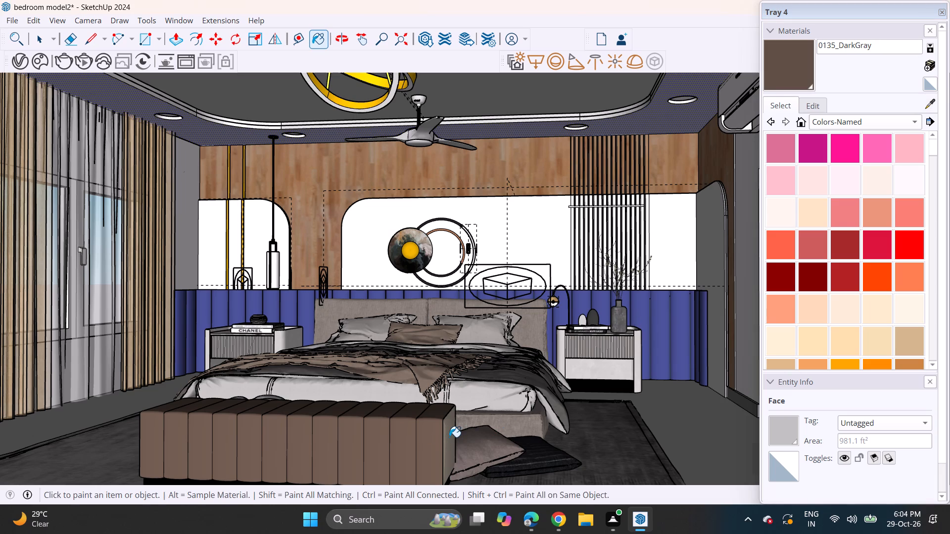
Open the bench-half component for editing and paint its end panel with 0135_DarkGray.
text(B)
key(space)
click(449, 437)
right_click(449, 437)
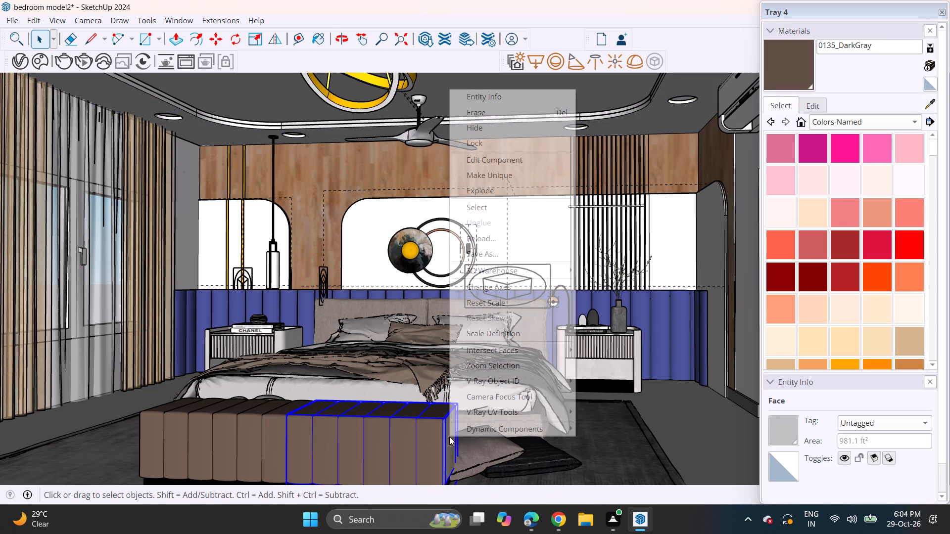
click(511, 163)
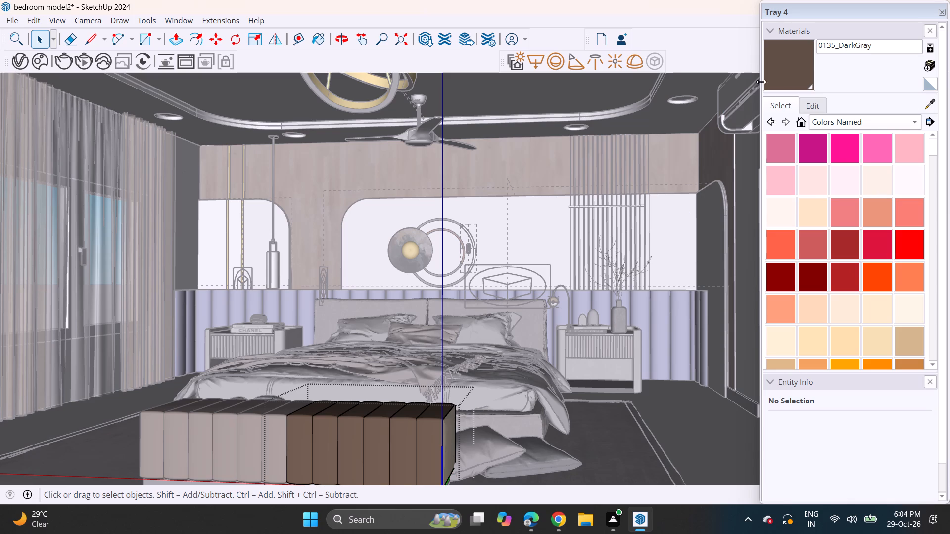
click(800, 76)
click(452, 444)
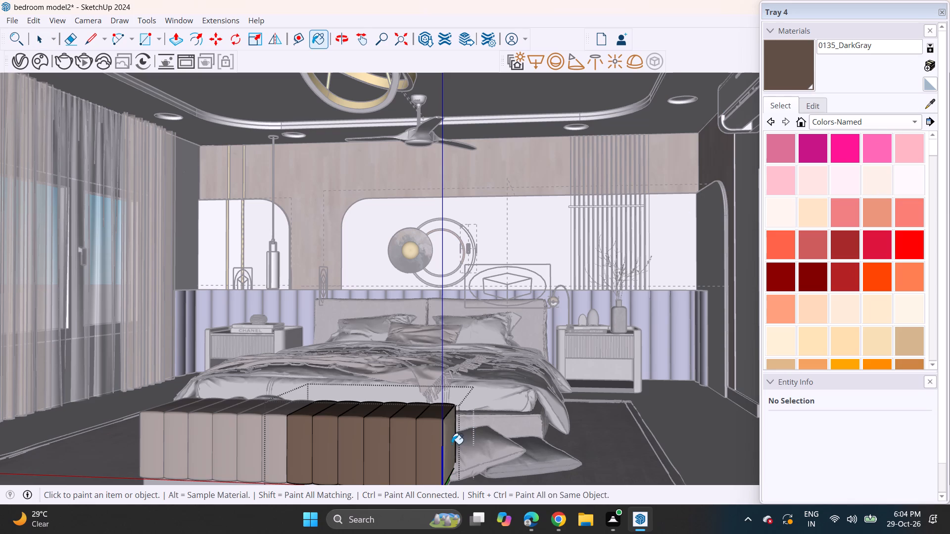
click(450, 439)
click(450, 438)
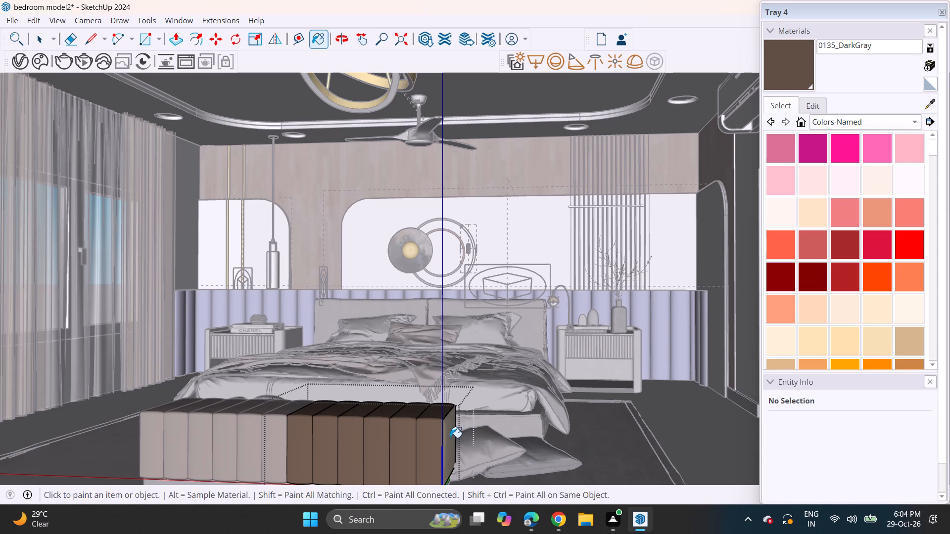
Open the bench's nested end-panel component, paint its side face with 0135_DarkGray, and exit component editing.
key(space)
click(450, 438)
right_click(450, 438)
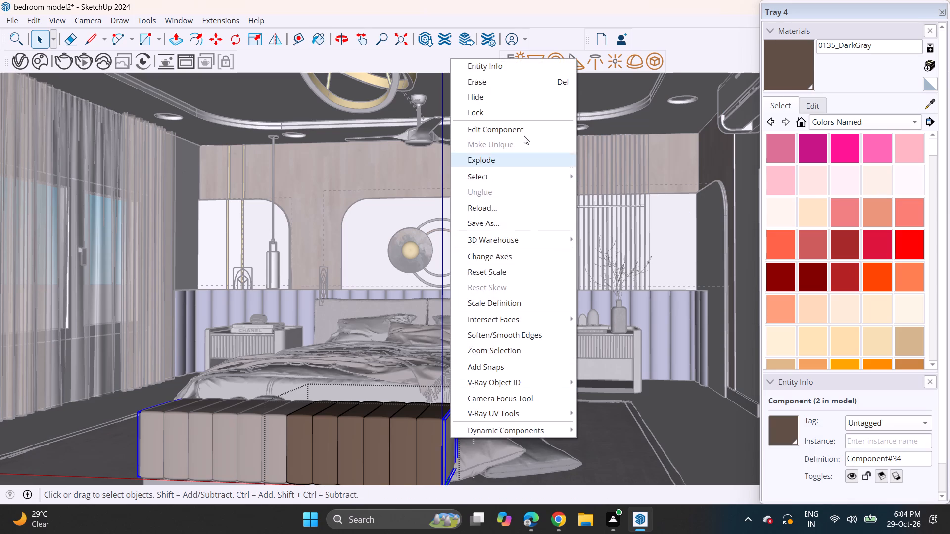
click(519, 122)
click(796, 79)
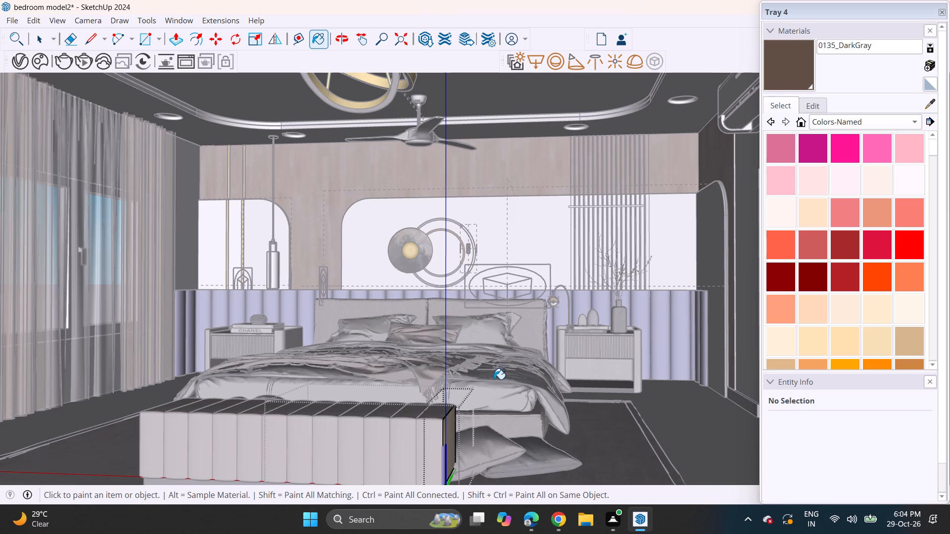
click(451, 428)
key(space)
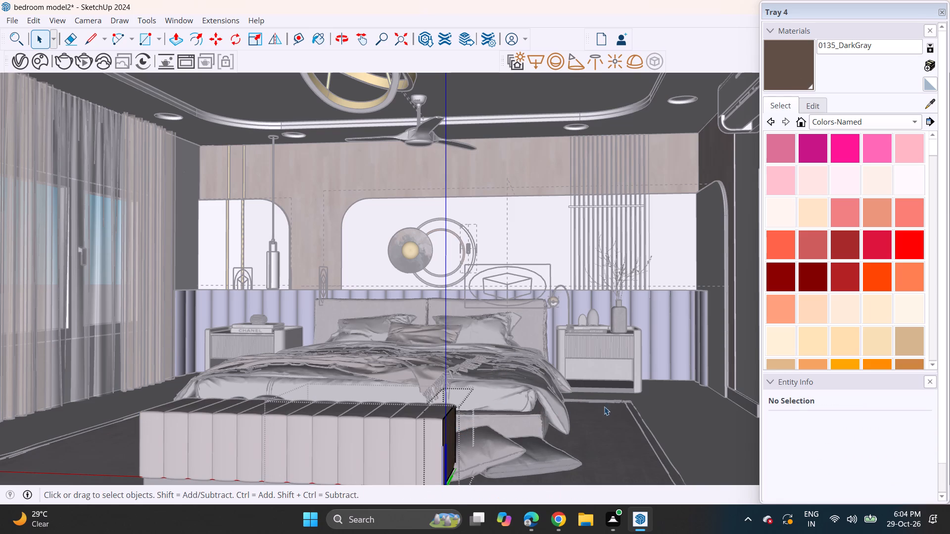
click(603, 422)
middle_drag(332, 453, 381, 428)
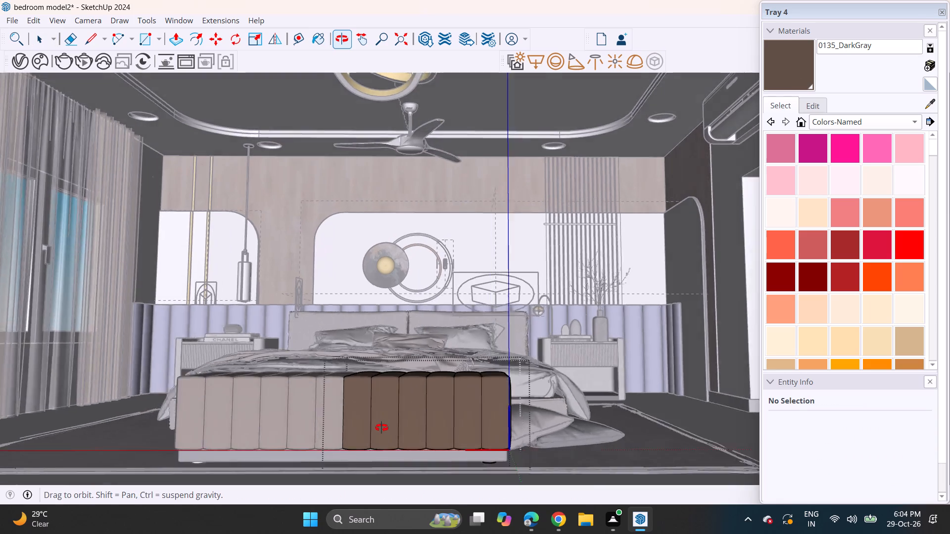
middle_drag(381, 428, 497, 426)
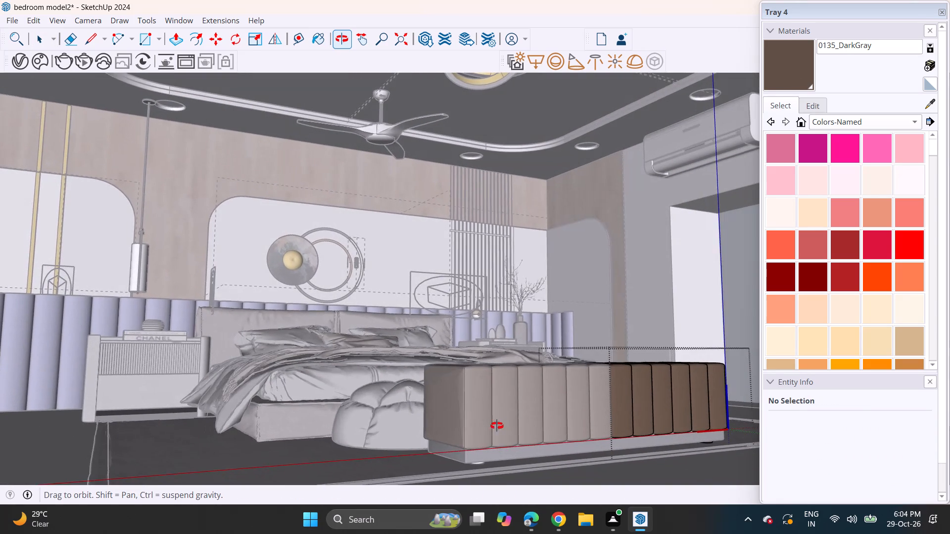
middle_drag(497, 426, 494, 426)
scroll(493, 425, up, 1)
click(335, 445)
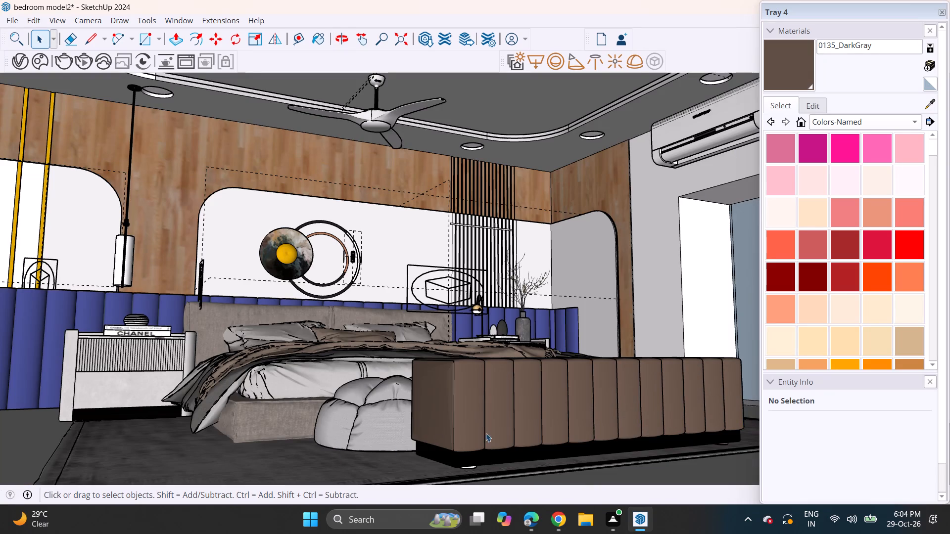
Frame the whole bedroom facing the bed wall, with the bench, rug, curtains and ceiling light in view.
middle_drag(504, 425, 386, 450)
scroll(379, 442, down, 2)
scroll(451, 439, down, 2)
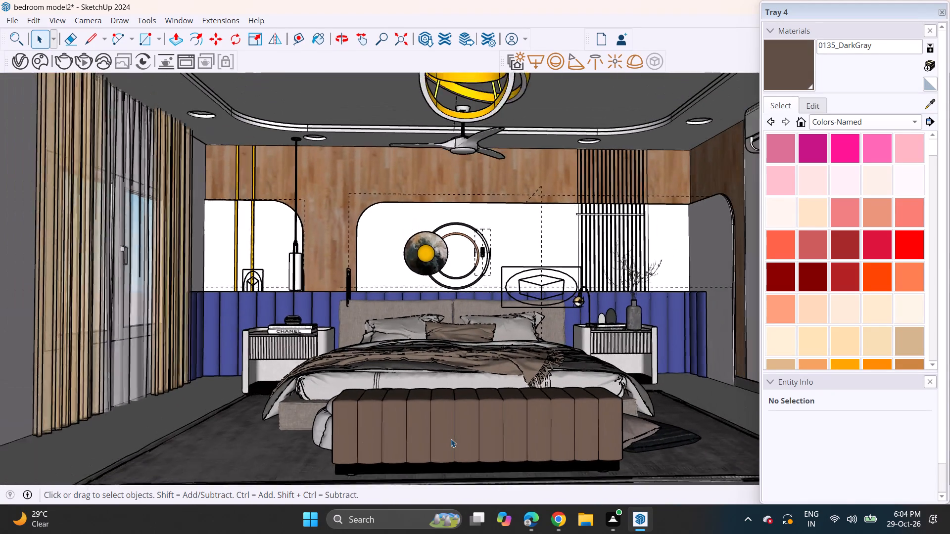
scroll(451, 439, down, 1)
middle_click(467, 447)
scroll(470, 443, up, 1)
scroll(470, 441, down, 2)
middle_drag(475, 456, 479, 434)
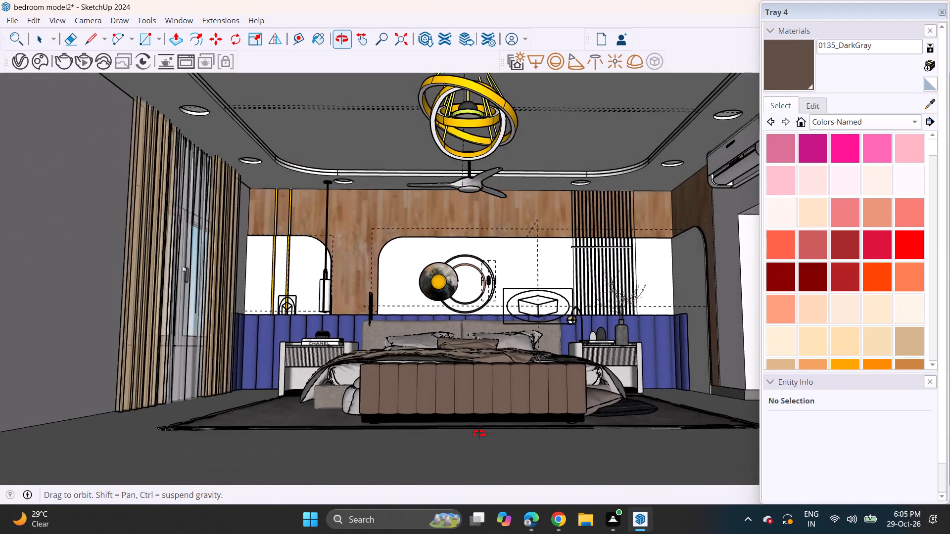
middle_drag(479, 434, 477, 444)
scroll(477, 444, up, 1)
scroll(468, 450, down, 1)
shift+middle_drag(507, 450, 482, 437)
middle_drag(480, 437, 490, 440)
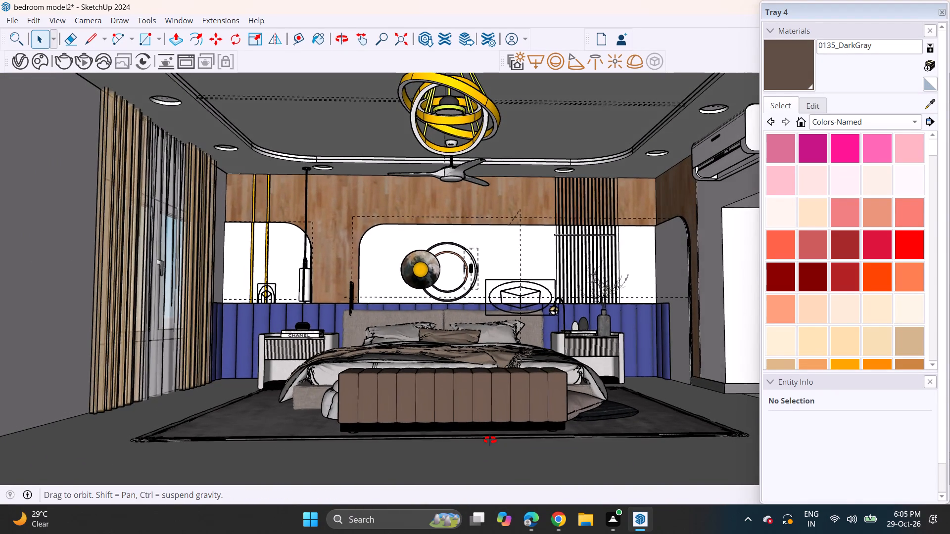
middle_drag(490, 440, 486, 432)
shift+middle_drag(489, 418, 488, 460)
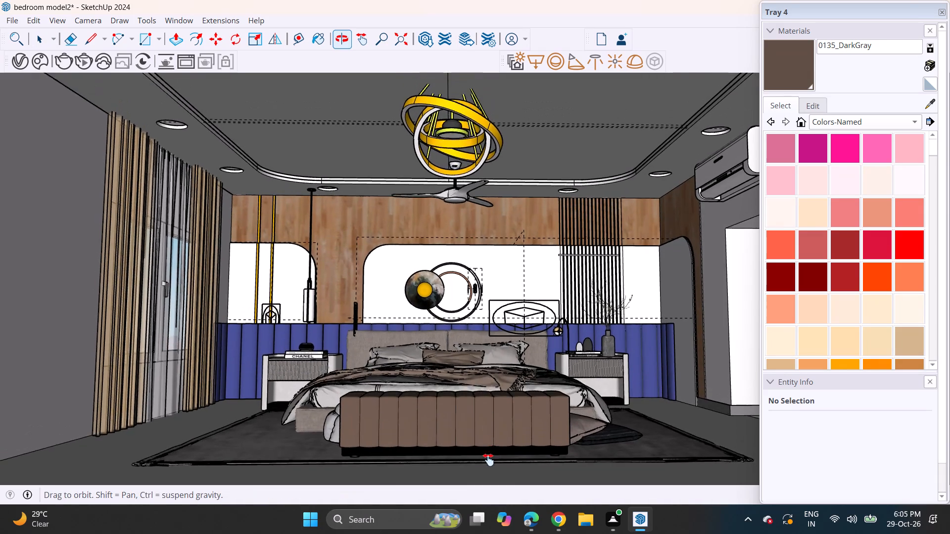
shift+middle_drag(488, 460, 472, 468)
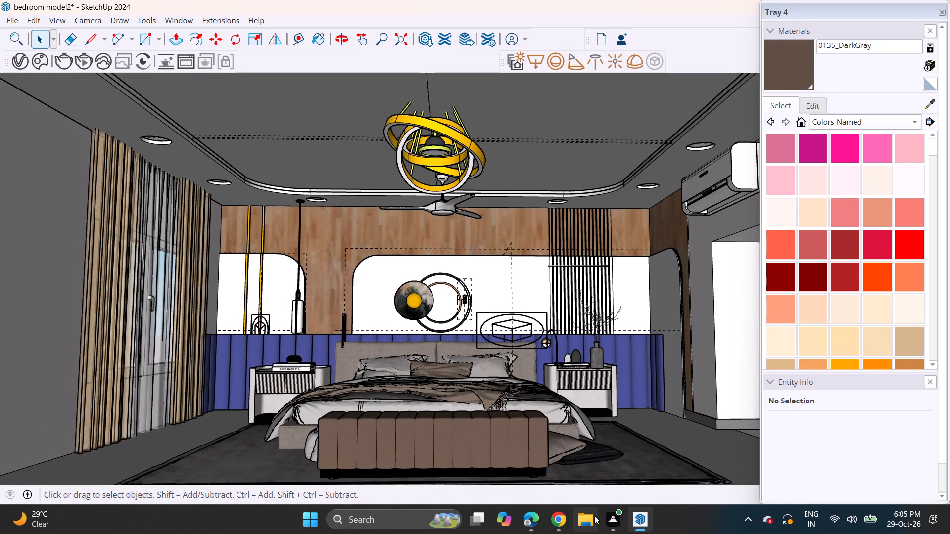
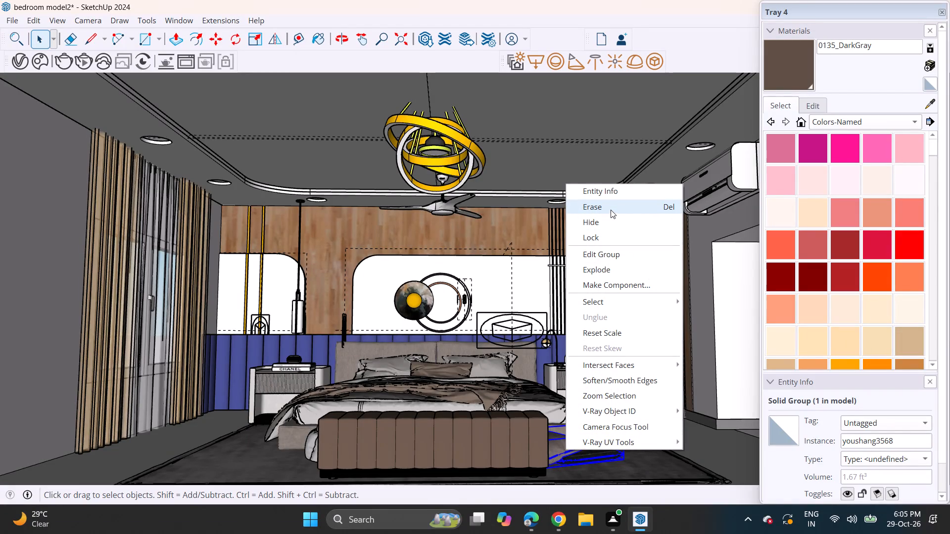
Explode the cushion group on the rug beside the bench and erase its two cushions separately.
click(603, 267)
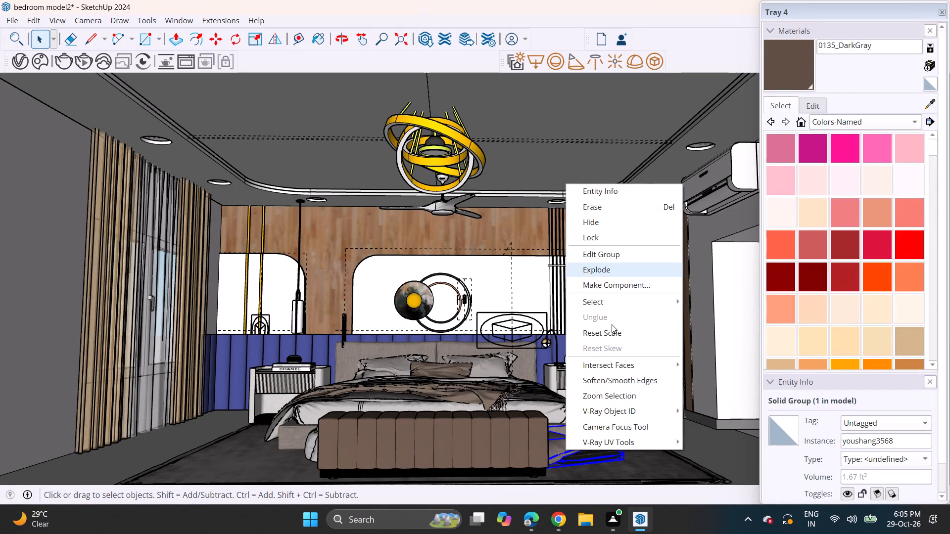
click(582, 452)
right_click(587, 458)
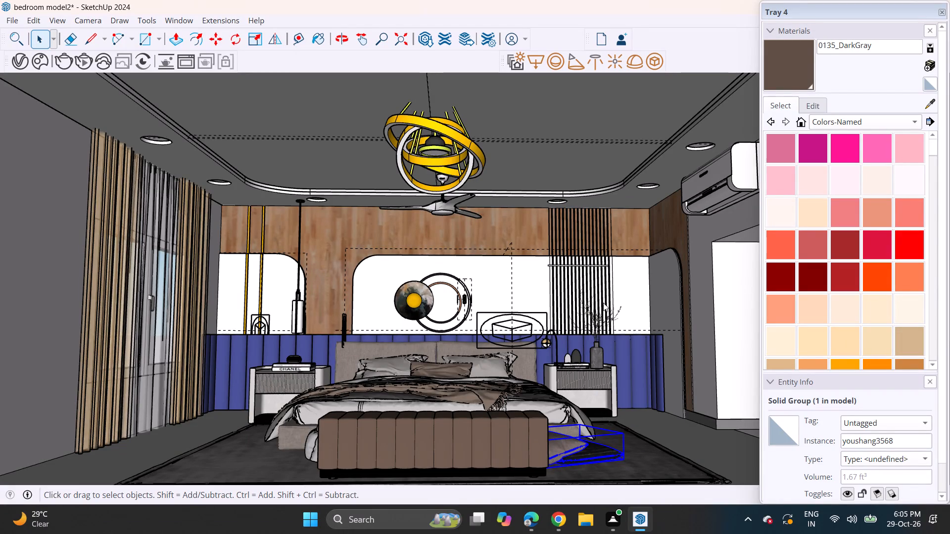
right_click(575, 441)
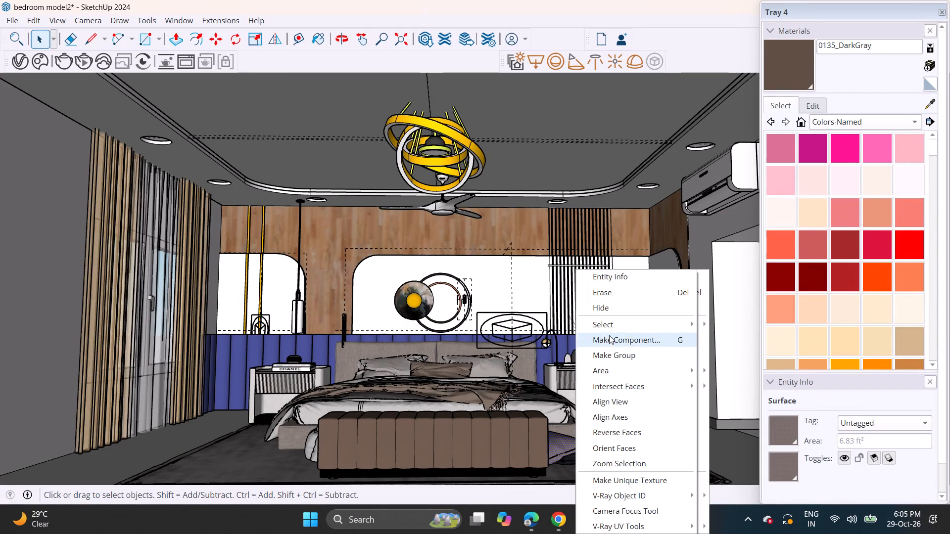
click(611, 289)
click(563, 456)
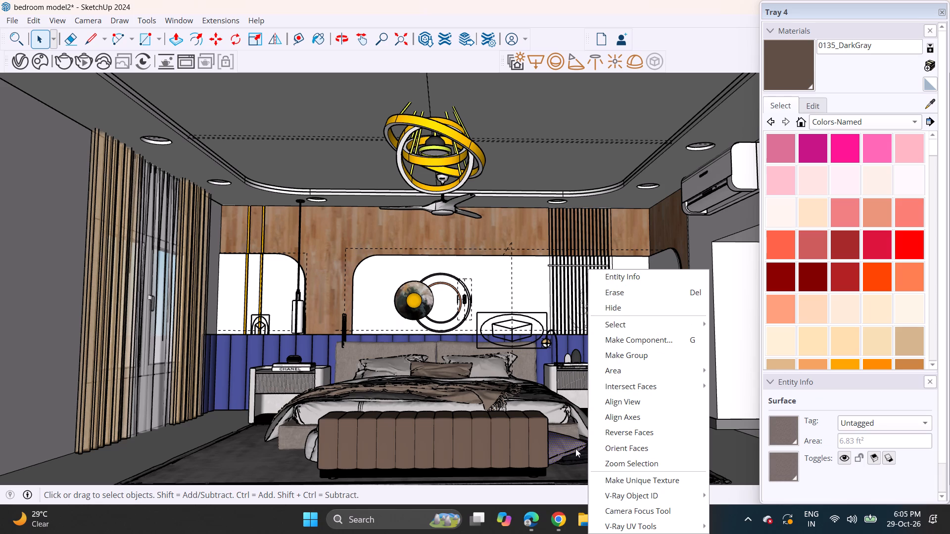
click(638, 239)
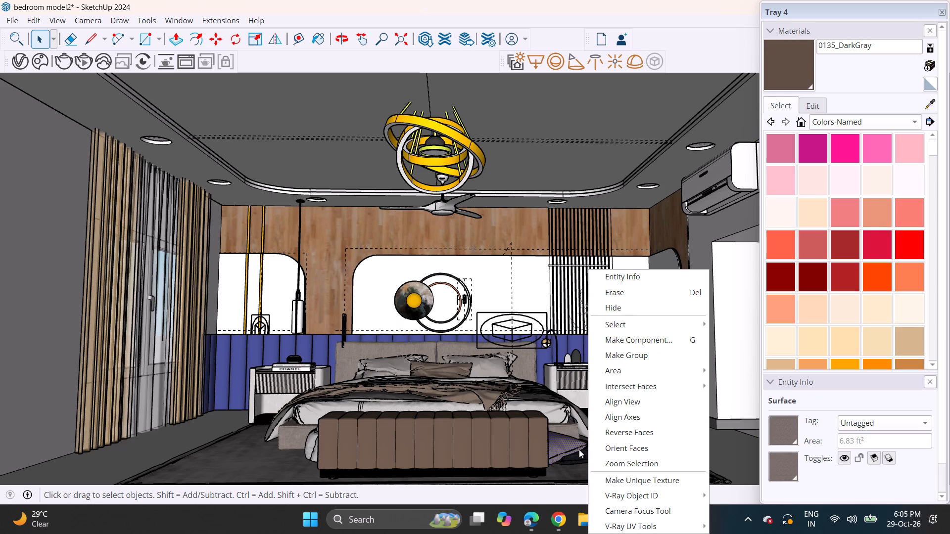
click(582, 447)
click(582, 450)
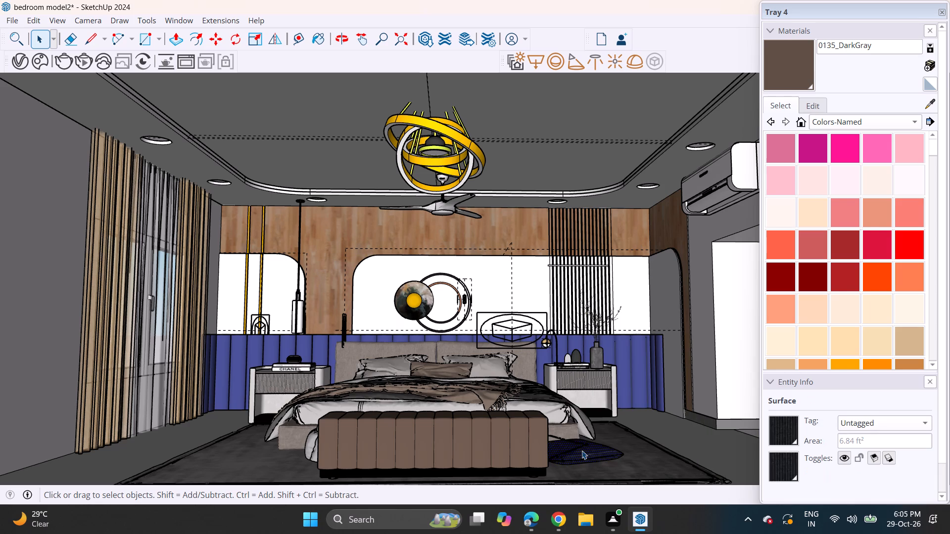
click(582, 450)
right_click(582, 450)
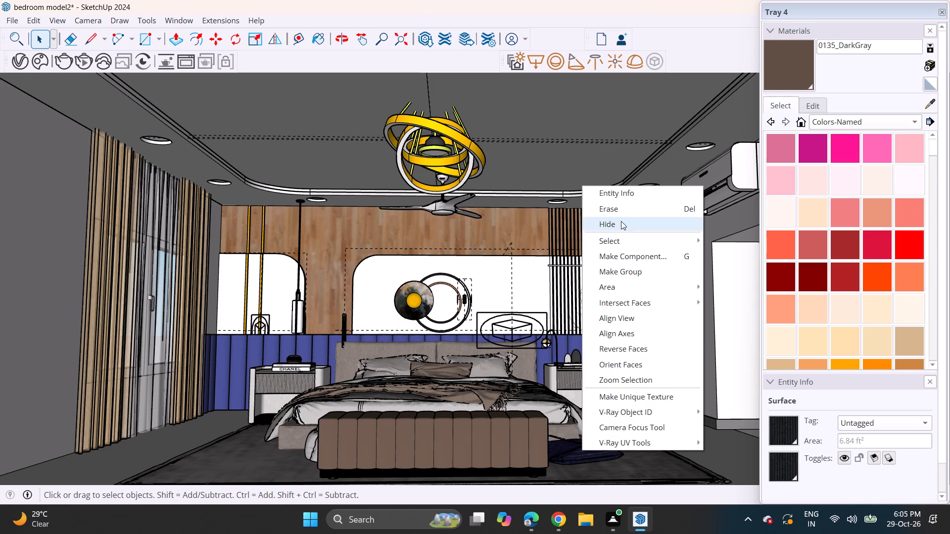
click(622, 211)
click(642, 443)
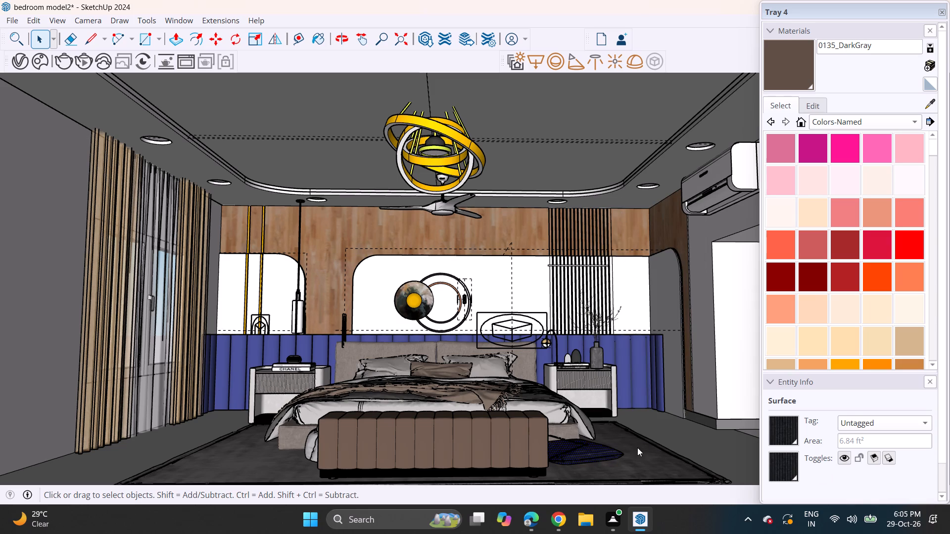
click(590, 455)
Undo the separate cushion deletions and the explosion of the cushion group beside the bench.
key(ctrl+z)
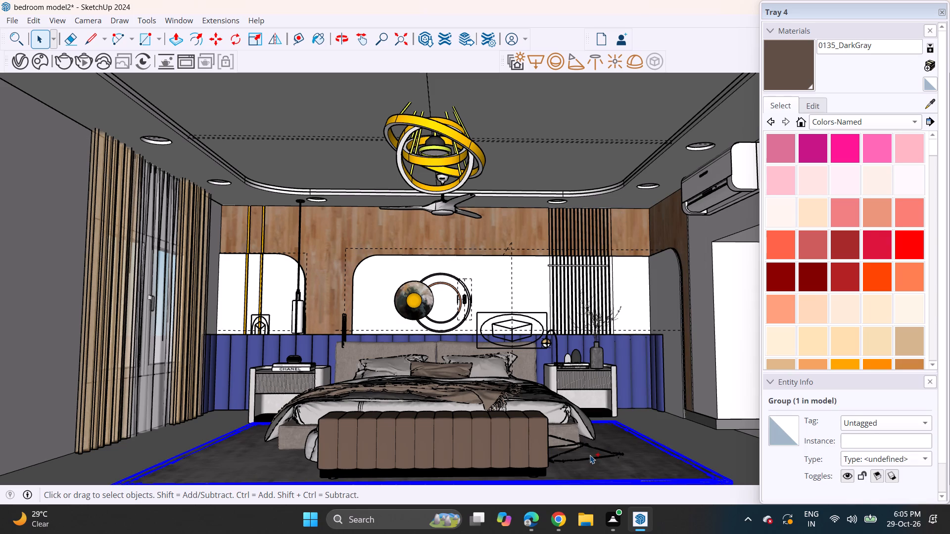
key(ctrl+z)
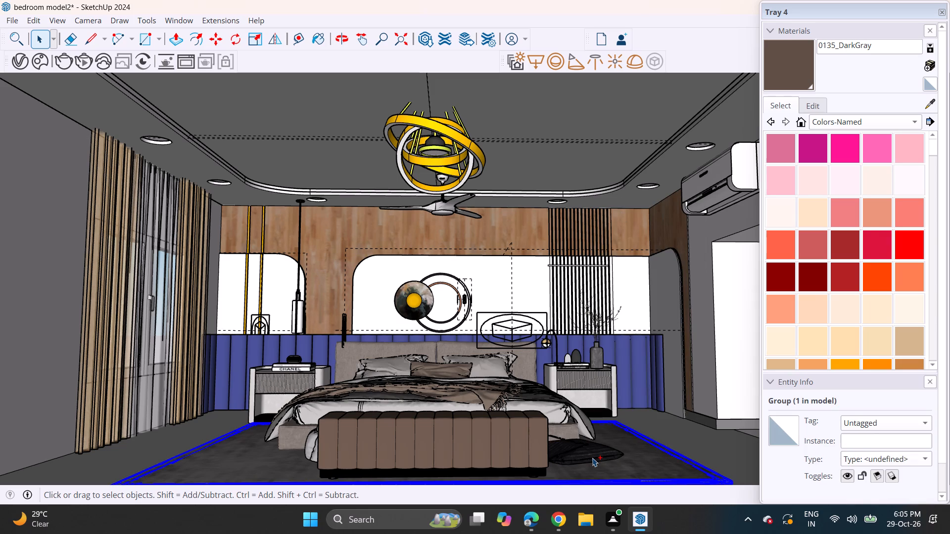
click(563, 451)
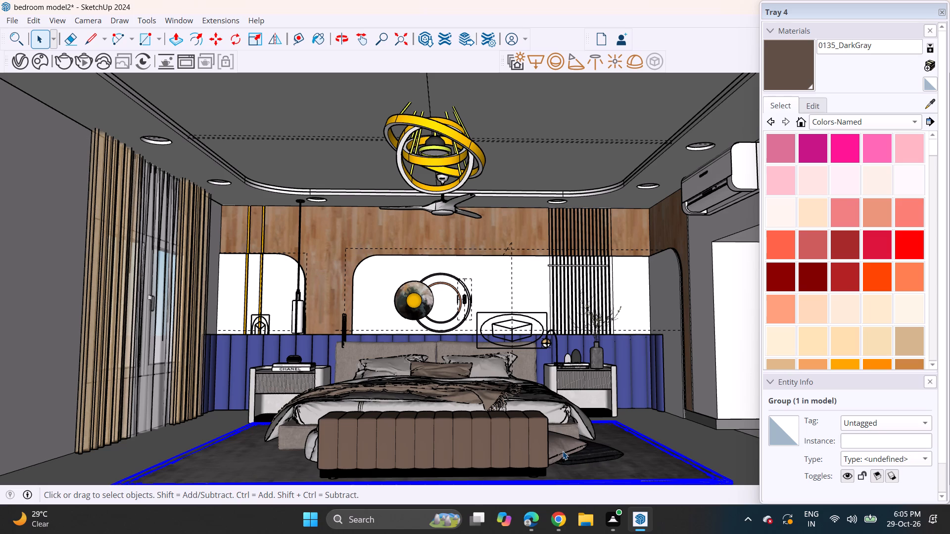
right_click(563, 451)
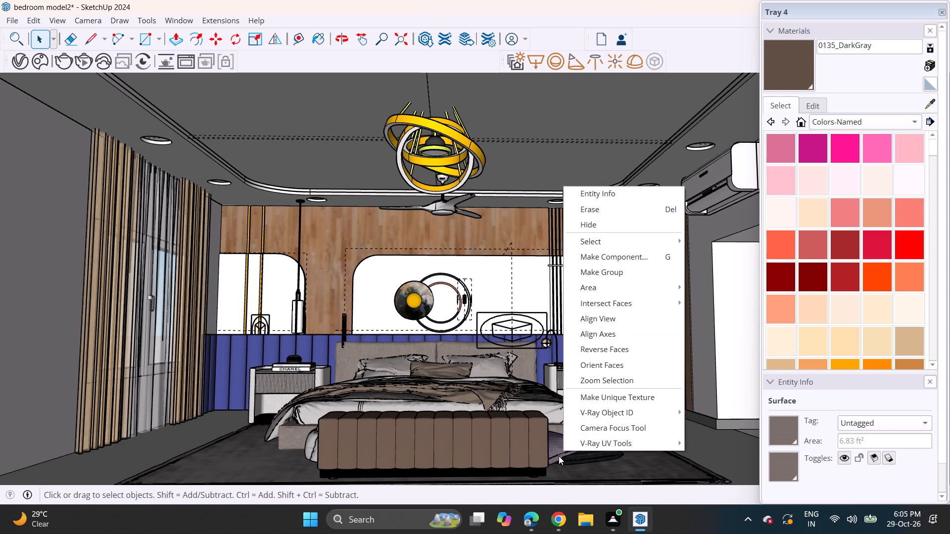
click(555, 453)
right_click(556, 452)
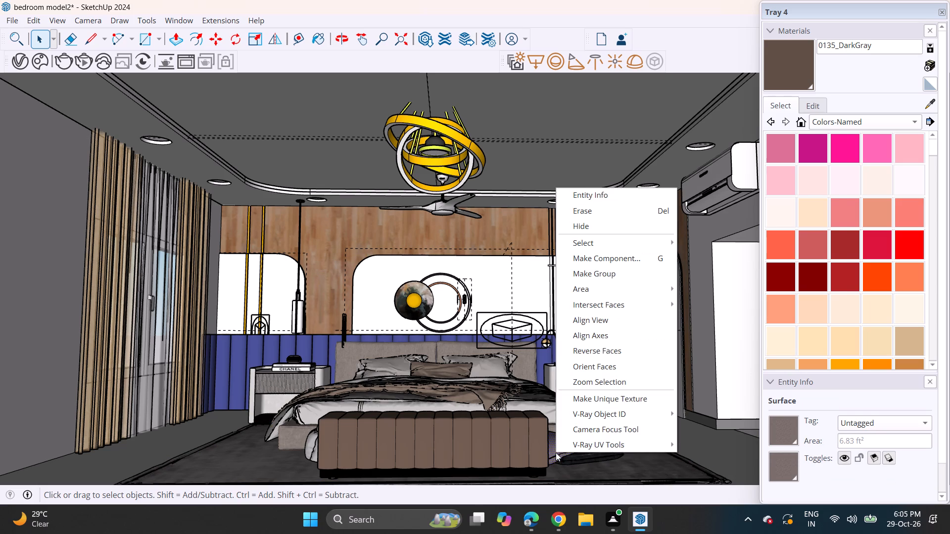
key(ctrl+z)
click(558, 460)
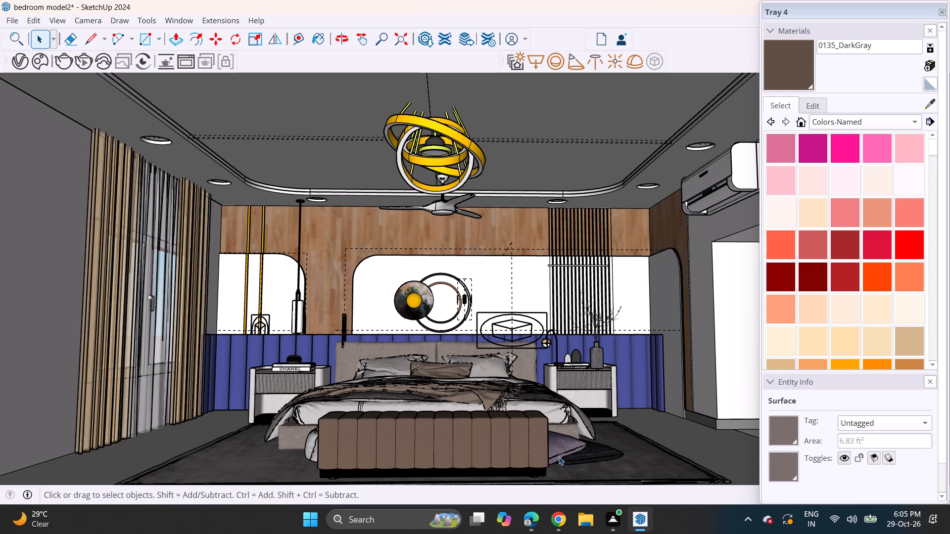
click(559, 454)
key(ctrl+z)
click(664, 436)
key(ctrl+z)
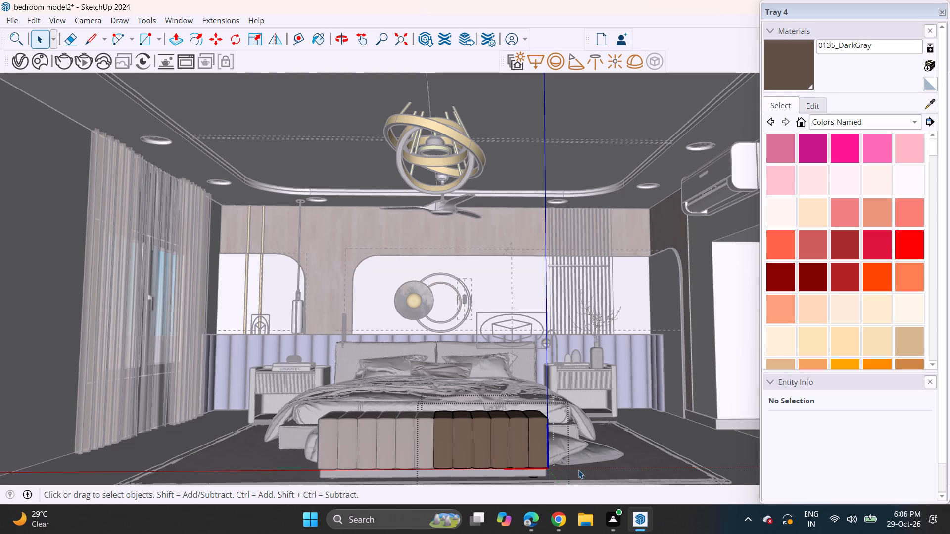
Erase the whole cushion group beside the bench and the ChenZc-25912 group partly hidden behind its other end.
click(577, 453)
click(601, 457)
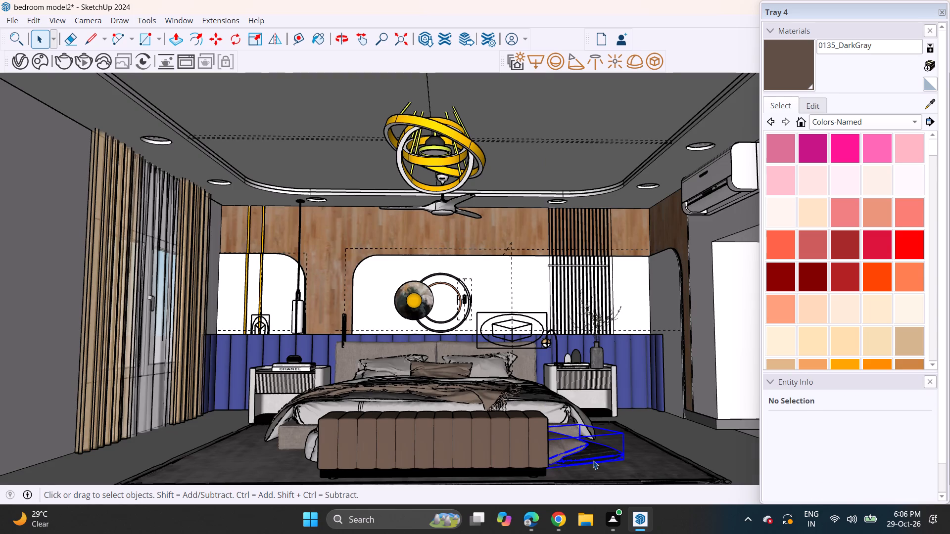
right_click(593, 460)
click(648, 213)
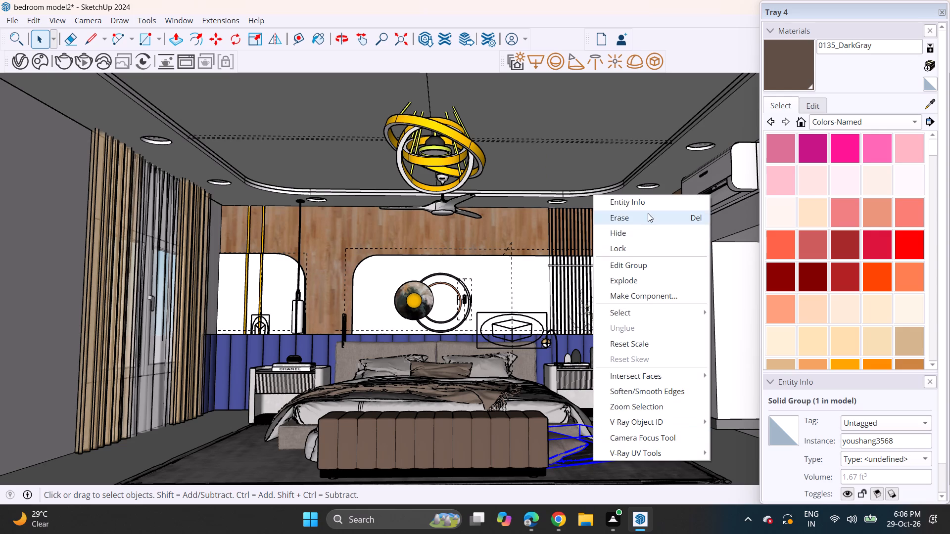
click(307, 448)
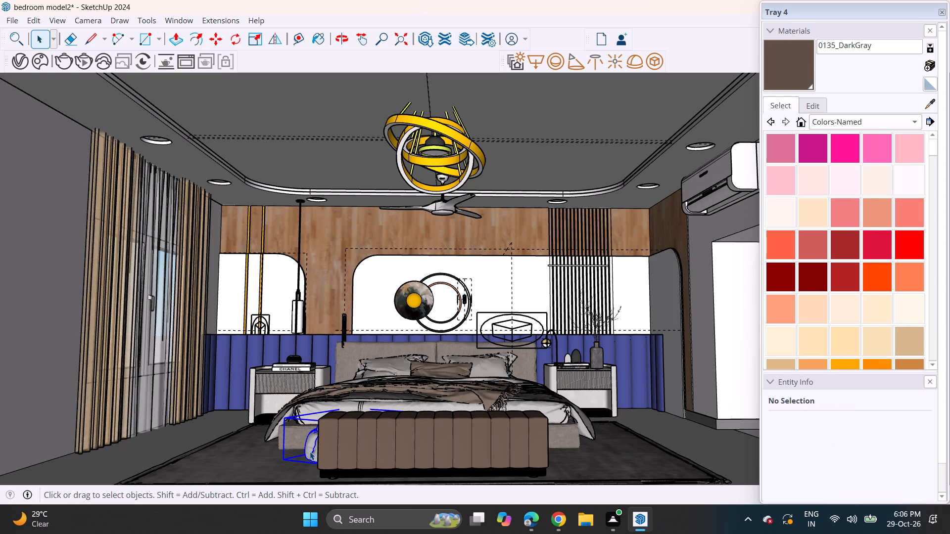
right_click(310, 453)
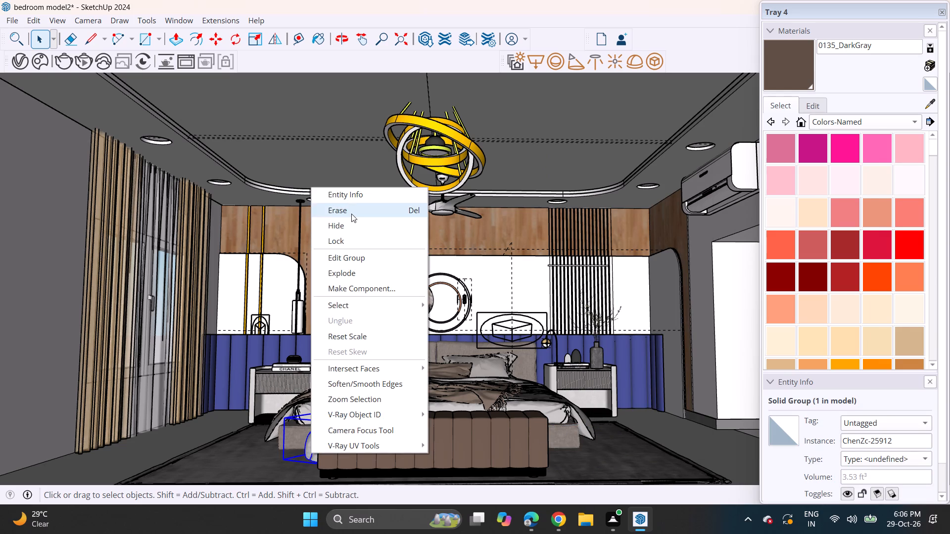
click(351, 214)
Erase the dark rug group under the bed and bench.
scroll(435, 324, down, 1)
middle_drag(457, 404, 465, 432)
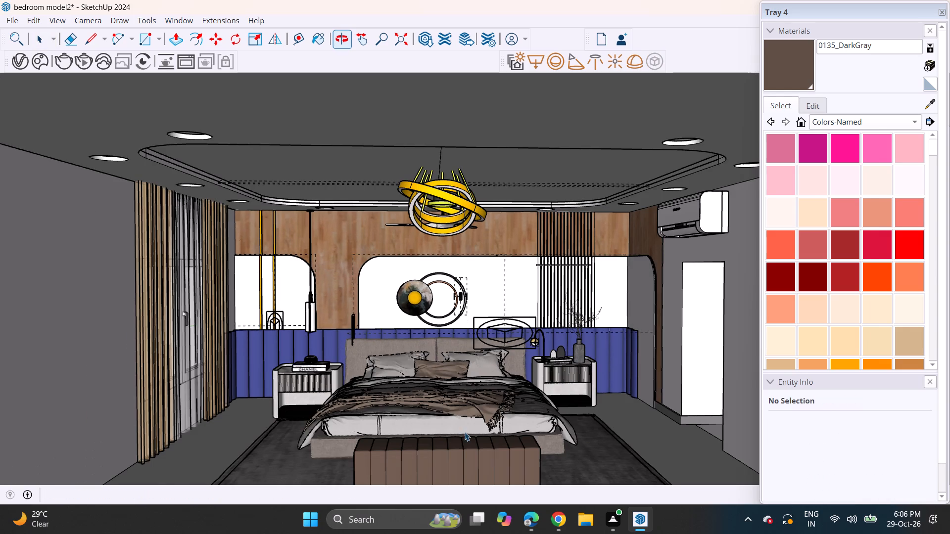
click(587, 463)
right_click(587, 463)
click(620, 241)
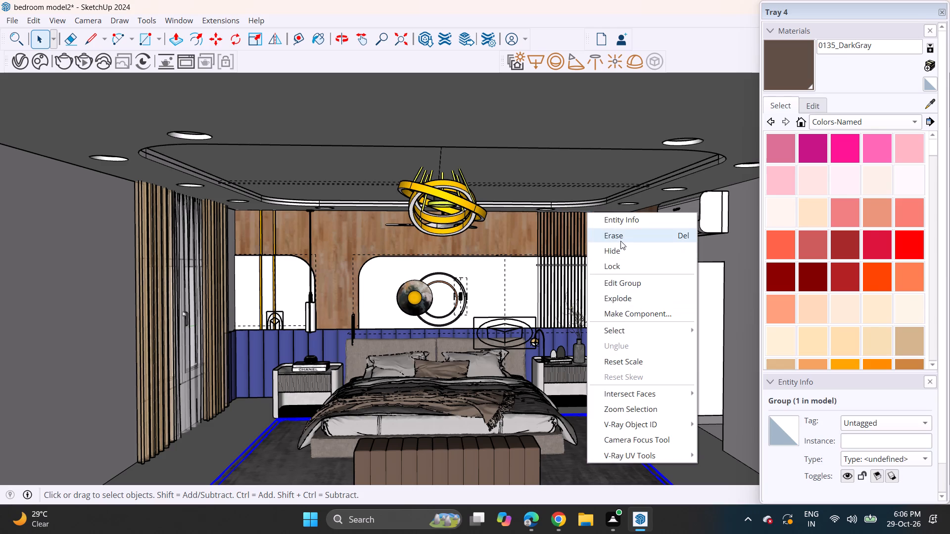
Import the Component12 model from the Downloads folder.
click(11, 18)
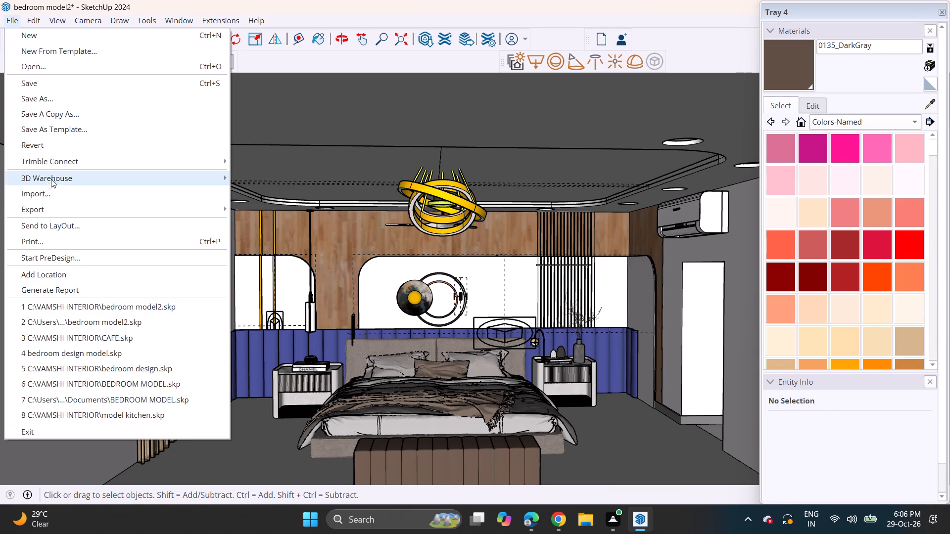
click(56, 192)
scroll(259, 188, down, 3)
scroll(259, 188, up, 1)
scroll(259, 188, down, 3)
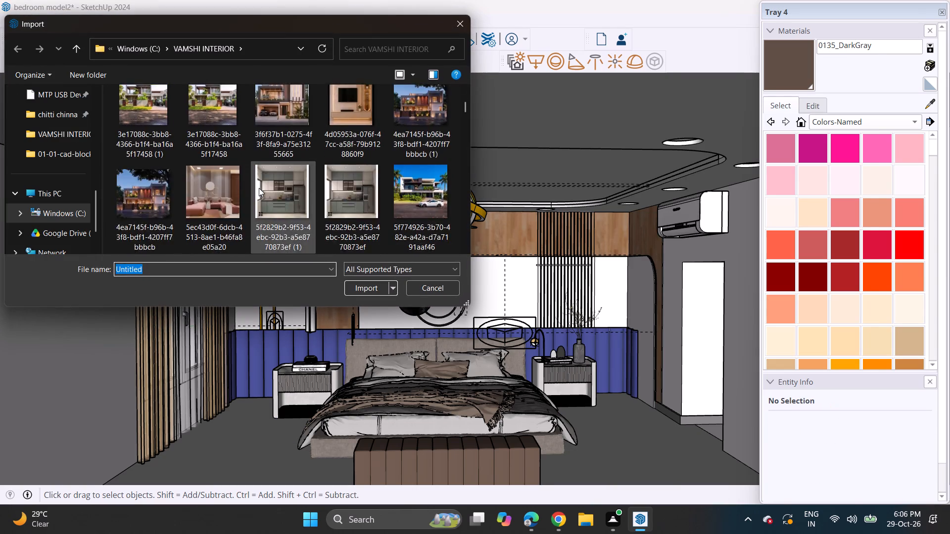
scroll(259, 188, down, 3)
scroll(6, 132, up, 3)
scroll(6, 132, down, 1)
scroll(6, 132, up, 2)
click(47, 228)
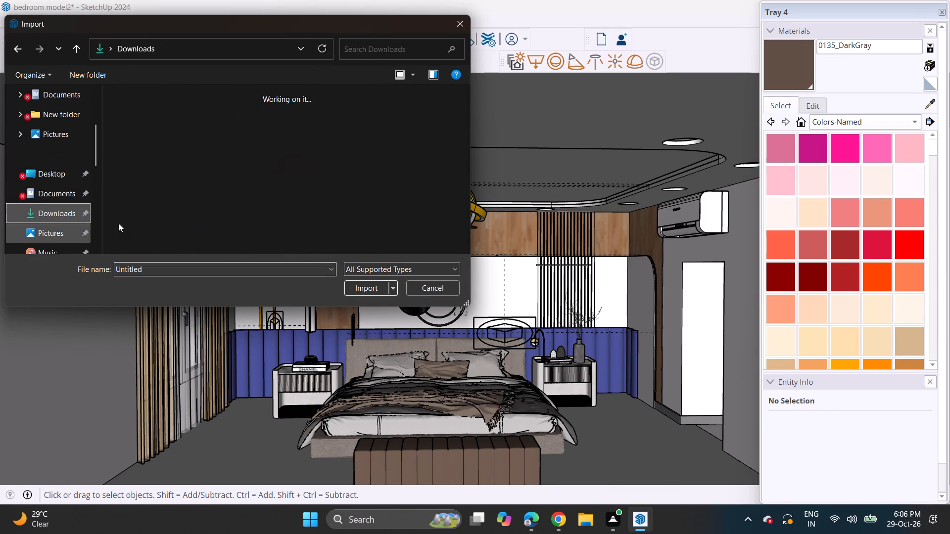
scroll(265, 182, down, 3)
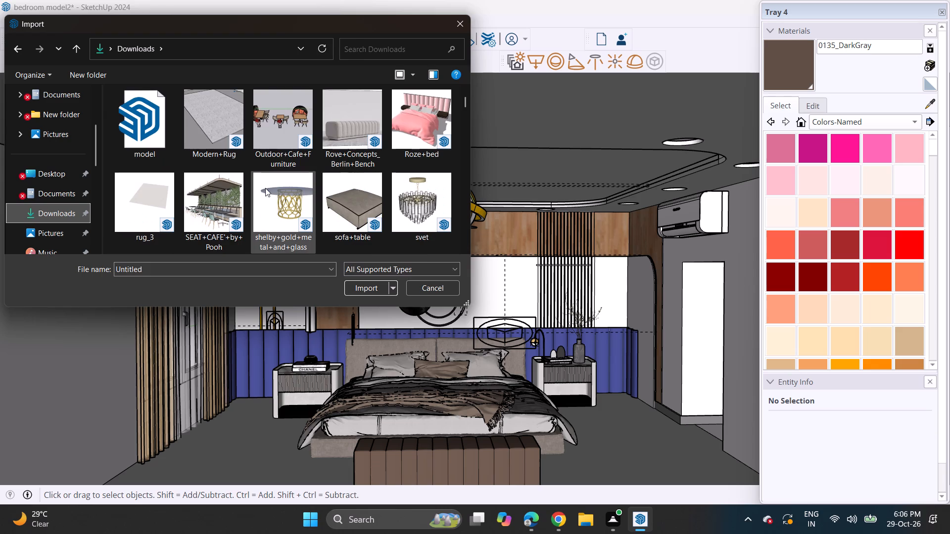
scroll(264, 196, down, 1)
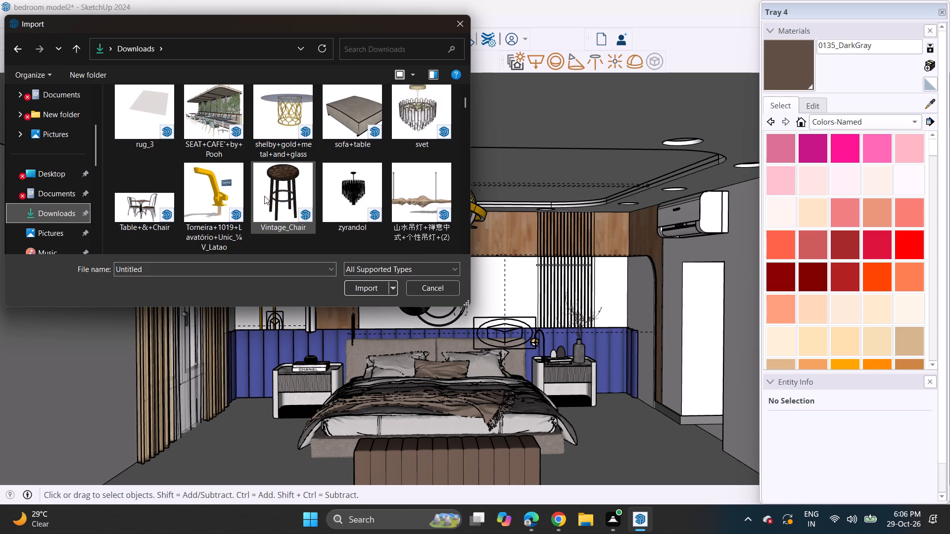
scroll(264, 196, down, 4)
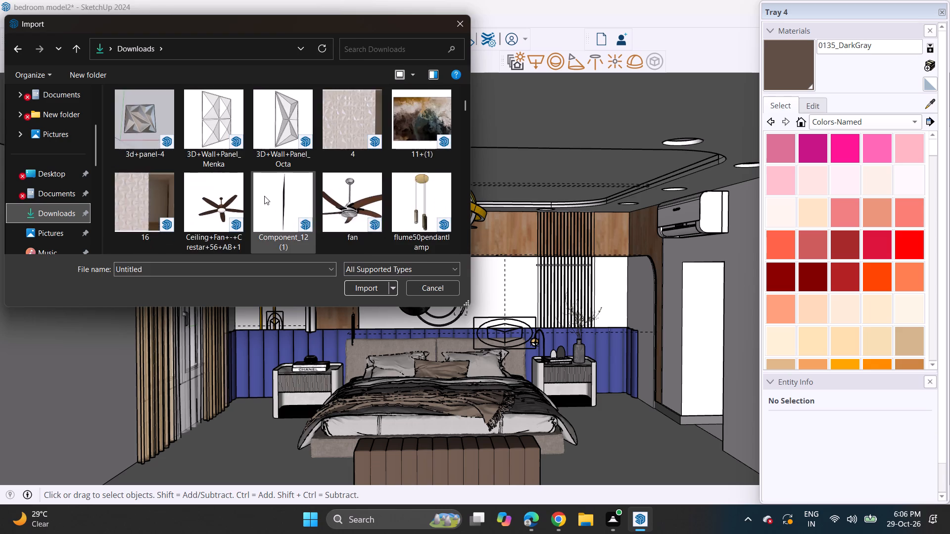
scroll(264, 196, down, 7)
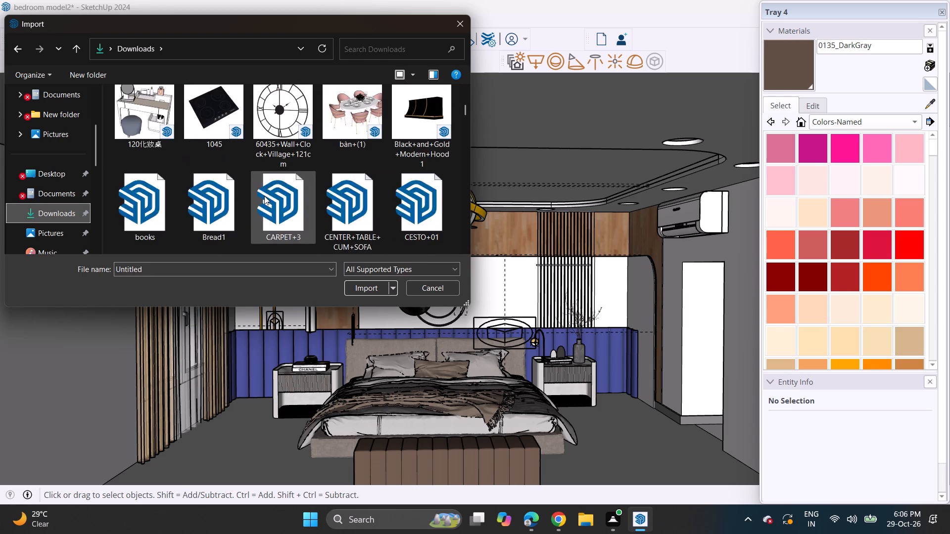
scroll(264, 196, down, 2)
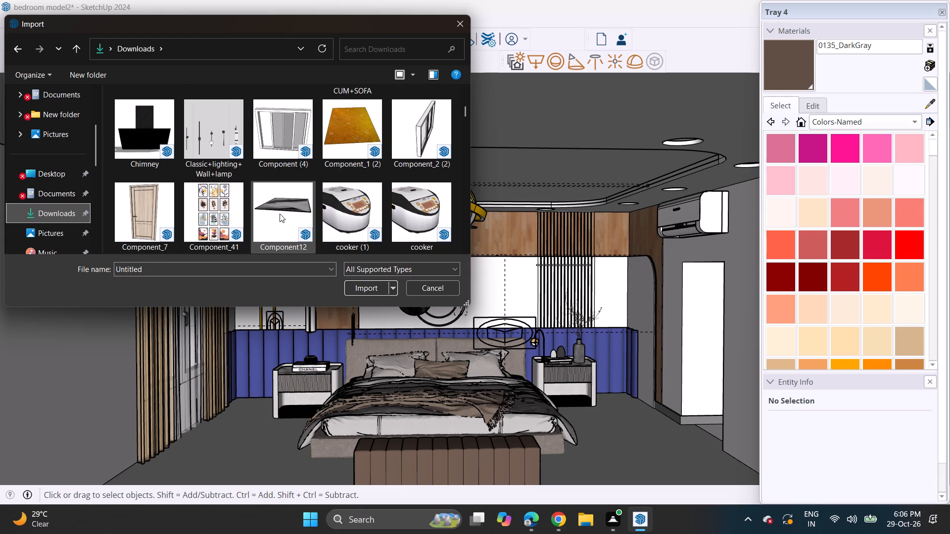
click(280, 214)
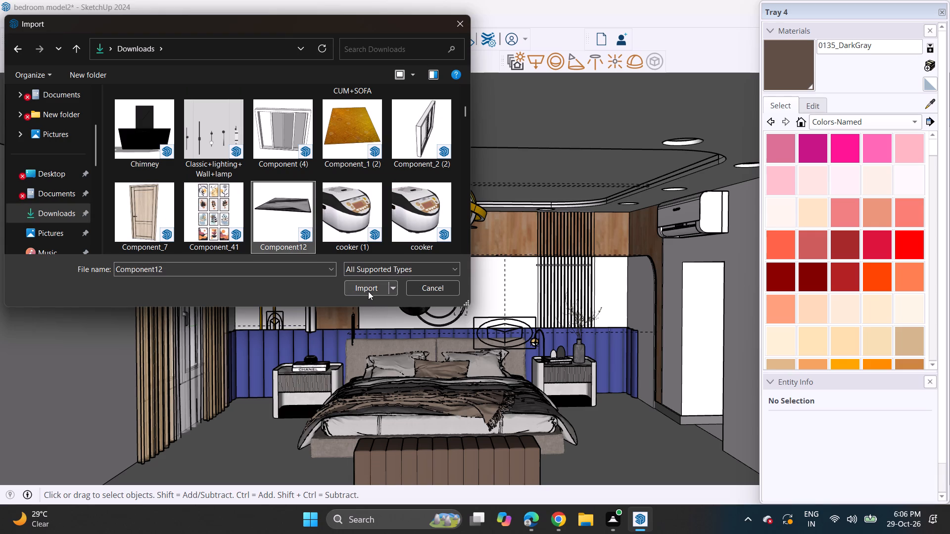
click(368, 291)
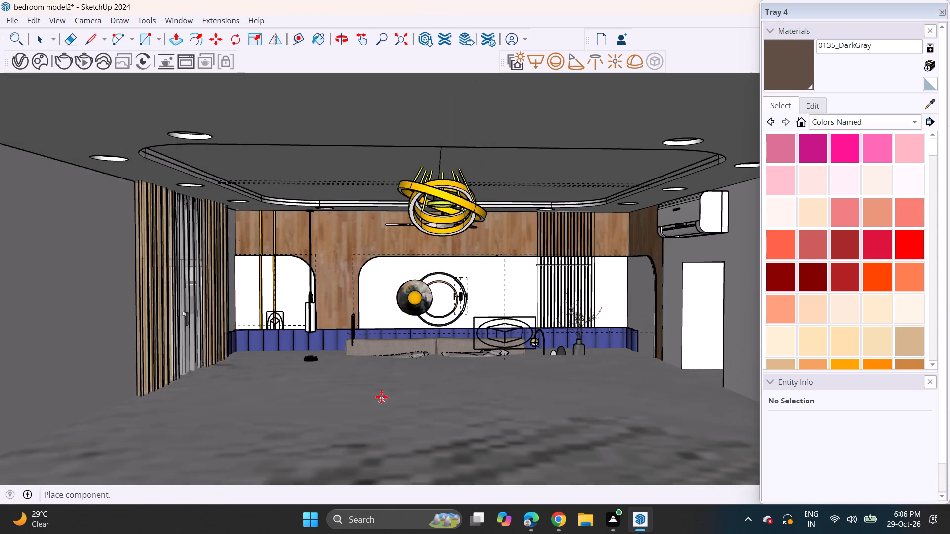
Place Component12 in the open space outside the bedroom model, beside it along the red axis.
scroll(372, 418, down, 6)
scroll(372, 418, up, 1)
scroll(372, 418, down, 5)
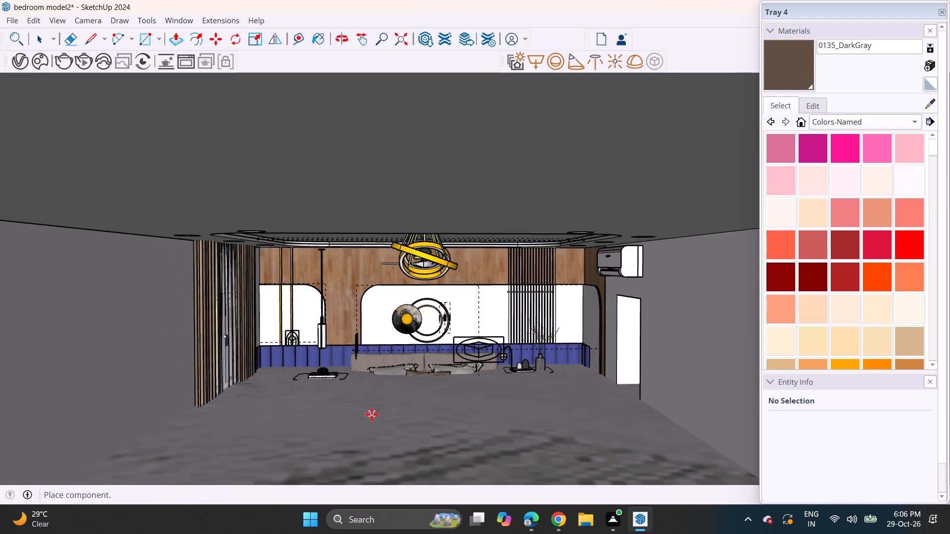
scroll(372, 414, down, 13)
middle_drag(358, 408, 358, 411)
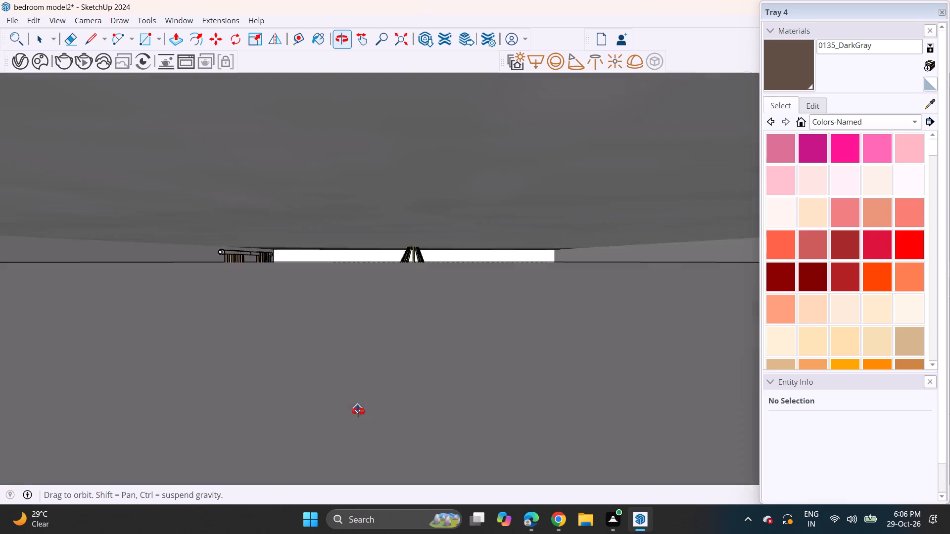
middle_drag(358, 411, 390, 515)
scroll(365, 381, down, 5)
scroll(364, 381, up, 1)
scroll(364, 381, down, 10)
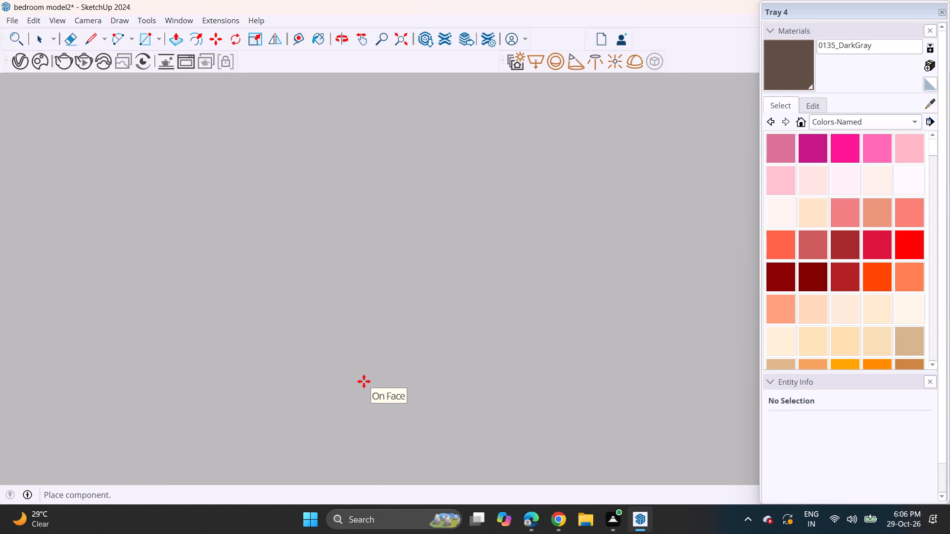
scroll(364, 381, down, 13)
scroll(361, 380, up, 1)
scroll(361, 380, down, 19)
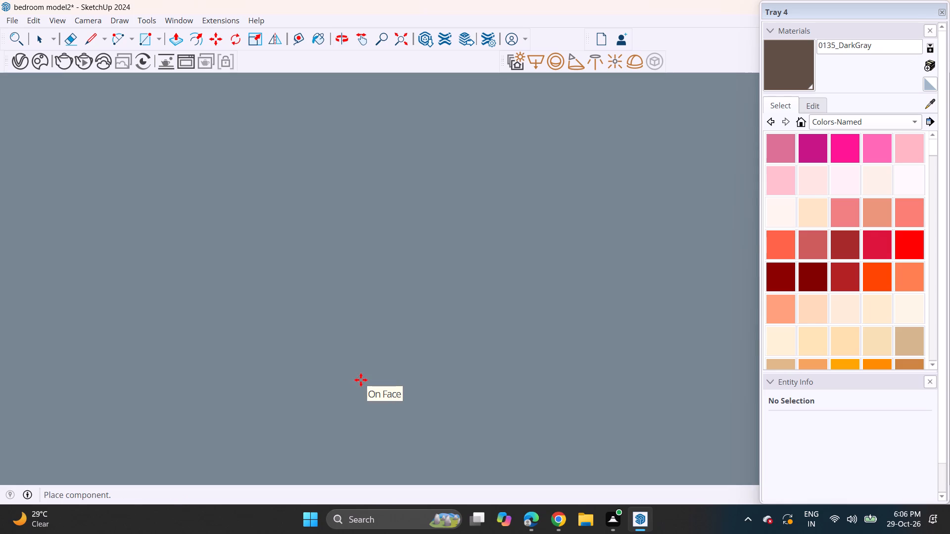
scroll(361, 380, down, 4)
scroll(361, 380, up, 1)
scroll(361, 380, down, 4)
scroll(361, 380, up, 1)
scroll(361, 380, down, 6)
click(396, 48)
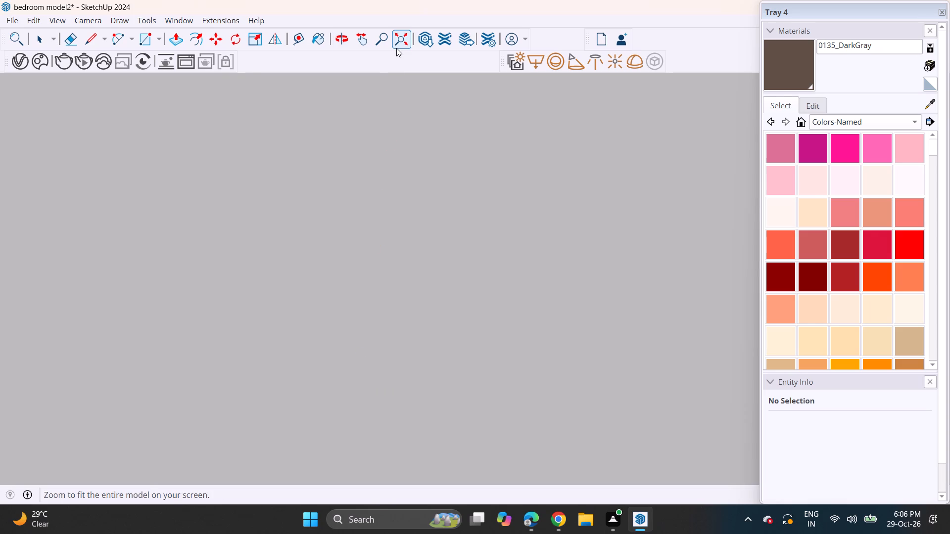
scroll(339, 179, down, 13)
scroll(303, 160, up, 2)
scroll(270, 162, down, 12)
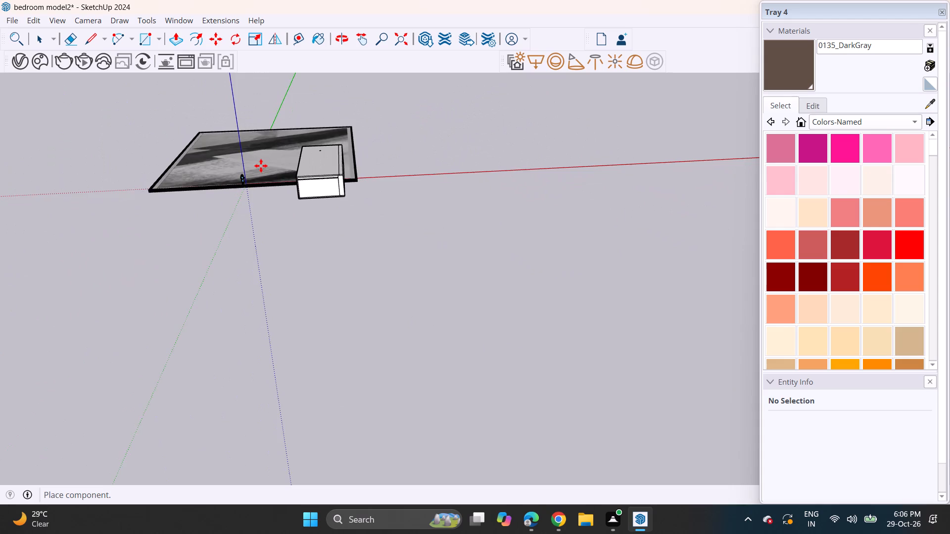
scroll(261, 166, down, 7)
click(431, 179)
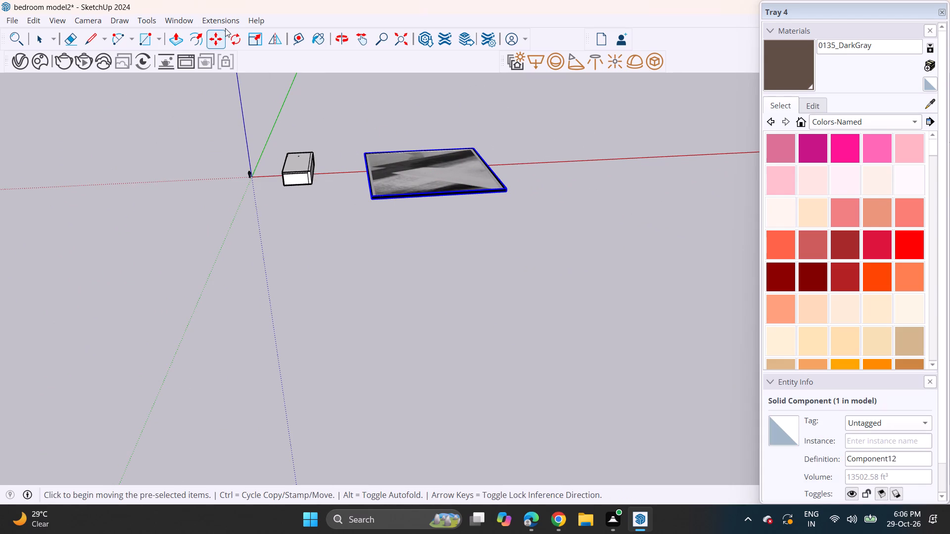
Scale the oversized Component12 rug down uniformly from its corner to a volume of about 37 ft³.
click(260, 38)
click(375, 198)
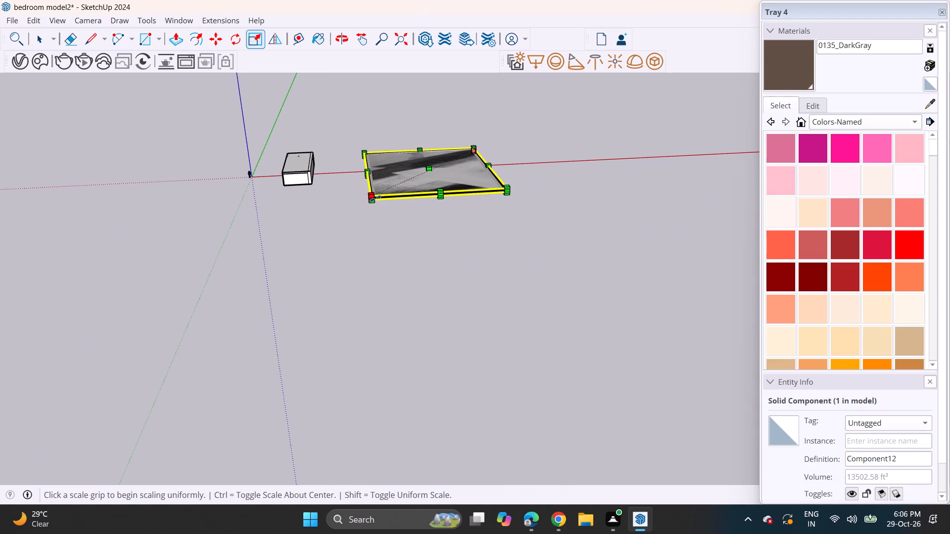
click(455, 135)
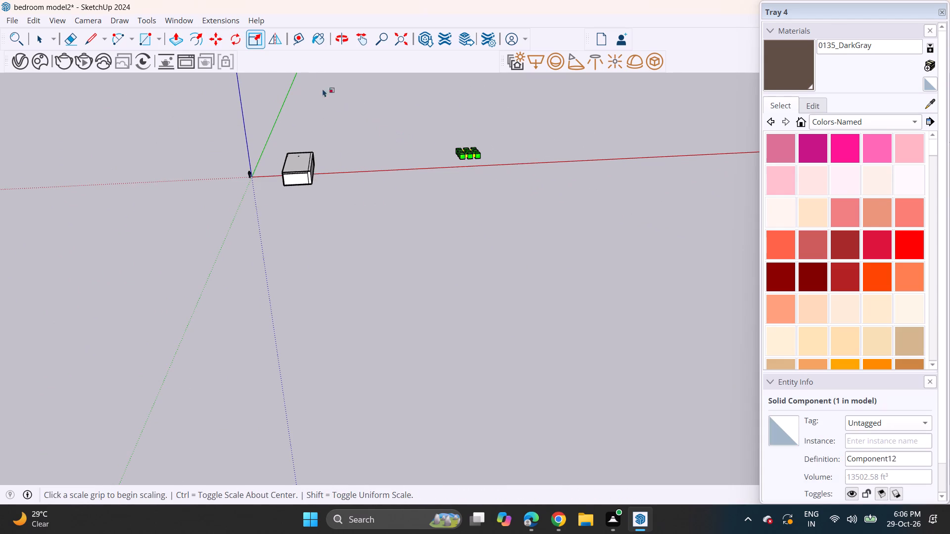
Move the Component12 rug by its corner into the bedroom and set it on the floor around the bed and bench.
scroll(293, 68, up, 2)
click(219, 40)
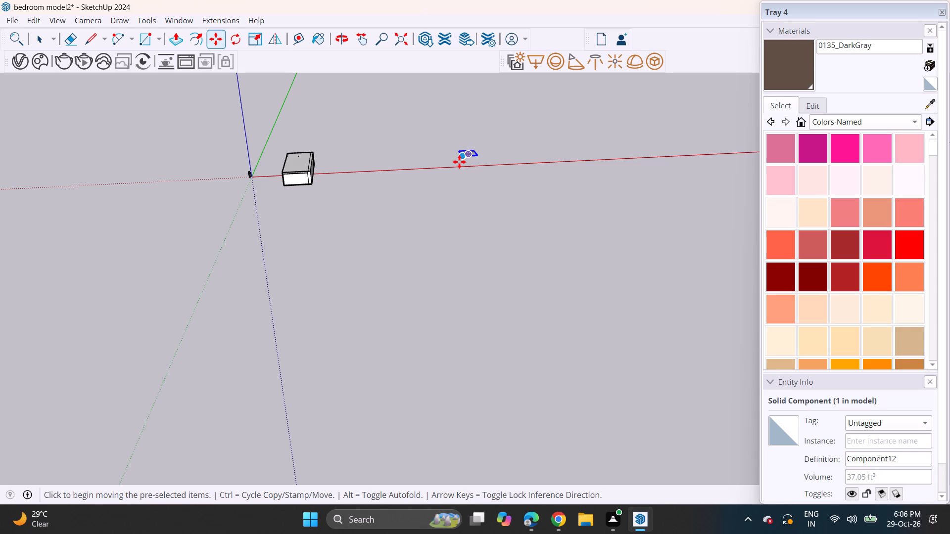
click(459, 162)
scroll(303, 173, up, 18)
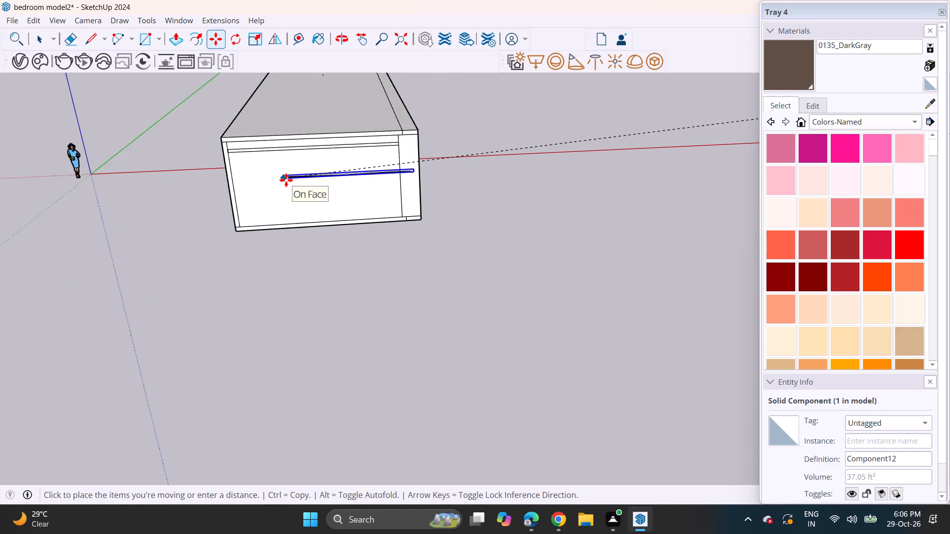
scroll(286, 180, up, 4)
scroll(286, 180, down, 1)
scroll(286, 180, up, 13)
scroll(286, 180, down, 1)
scroll(286, 180, up, 5)
scroll(286, 180, down, 1)
scroll(286, 180, up, 17)
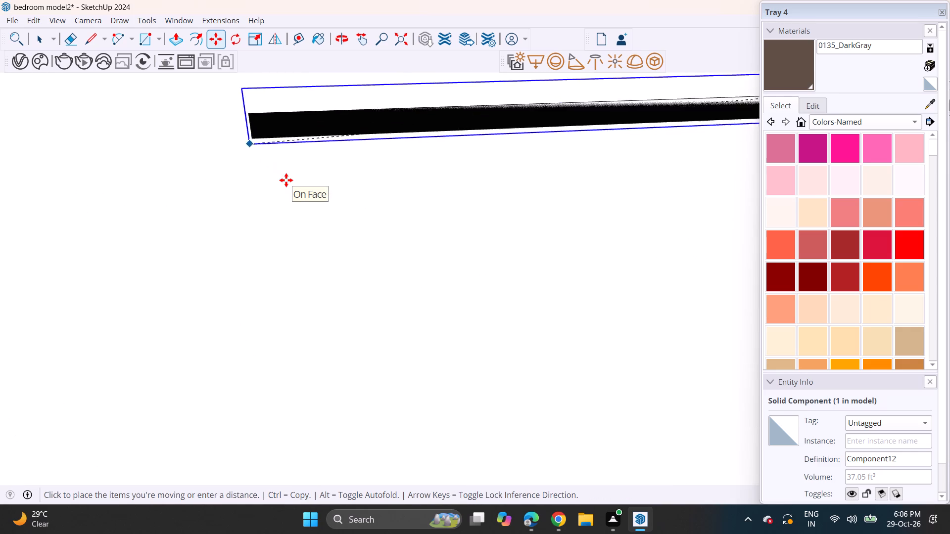
scroll(286, 180, up, 2)
middle_drag(284, 180, 274, 105)
scroll(292, 152, up, 1)
scroll(292, 152, down, 1)
scroll(292, 152, up, 2)
scroll(292, 152, down, 1)
scroll(292, 152, up, 1)
scroll(292, 152, down, 1)
scroll(292, 152, up, 17)
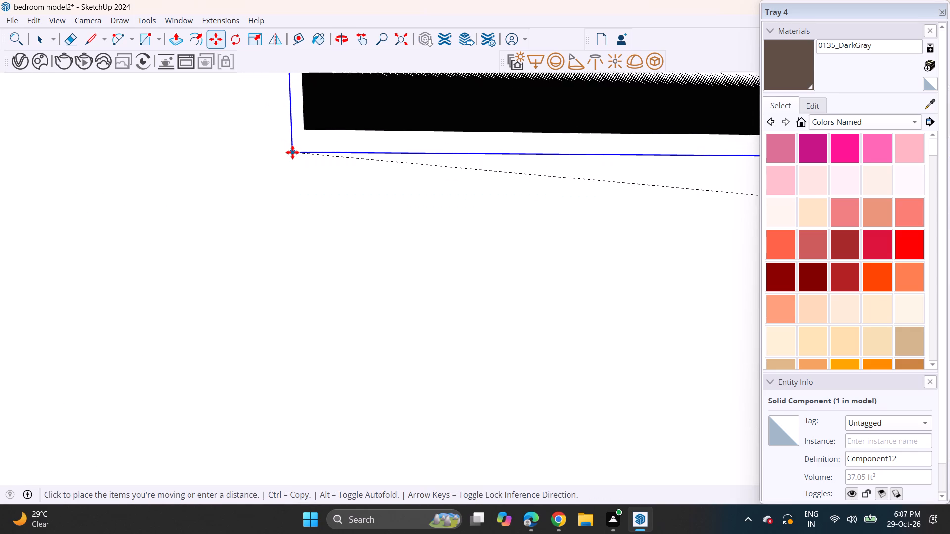
scroll(292, 152, up, 9)
scroll(292, 152, up, 17)
scroll(292, 152, down, 1)
scroll(292, 152, up, 5)
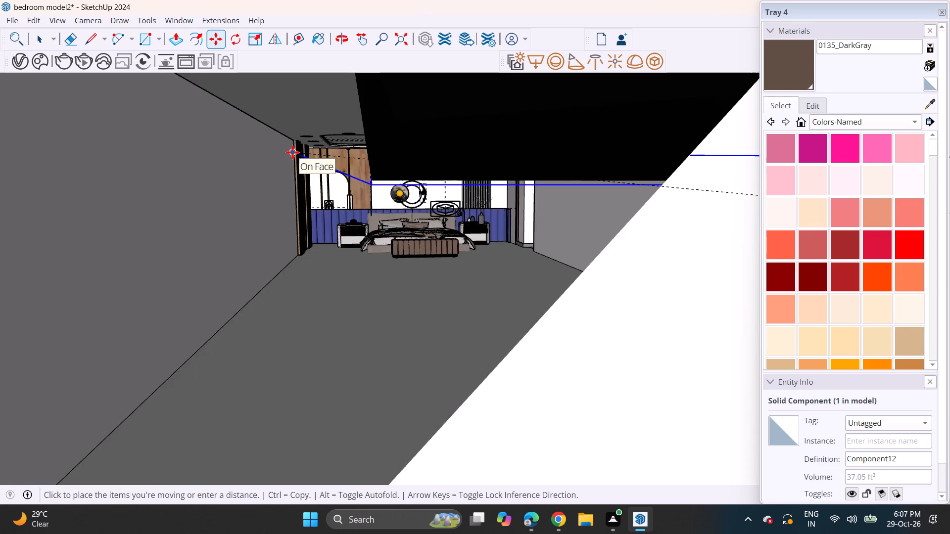
scroll(292, 152, up, 11)
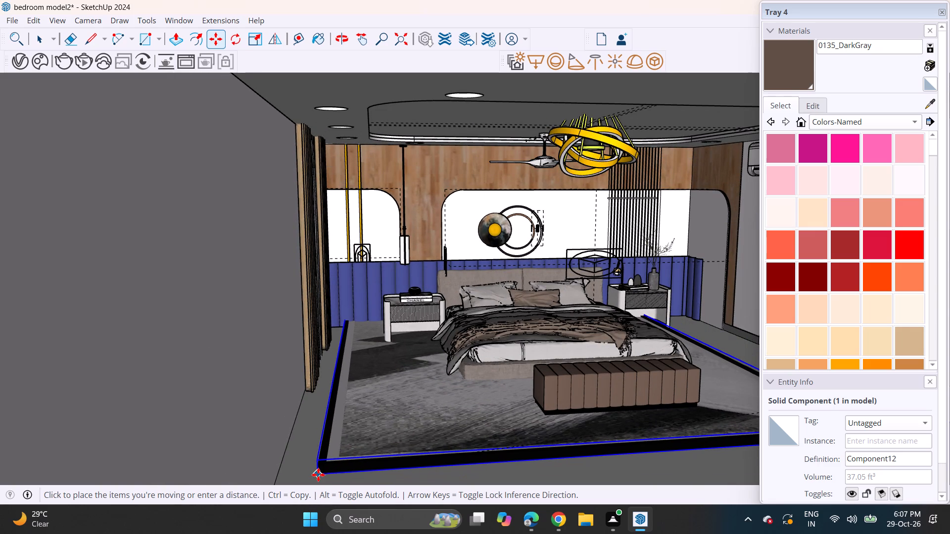
shift+middle_drag(308, 469, 167, 336)
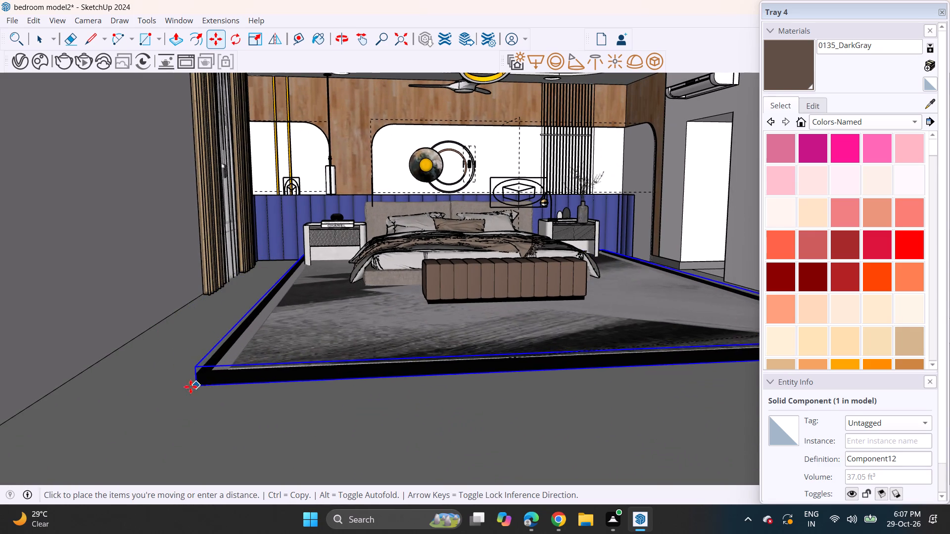
click(168, 362)
Adjust the rug's height at the floor and shift it slightly under the bed and bench.
click(260, 310)
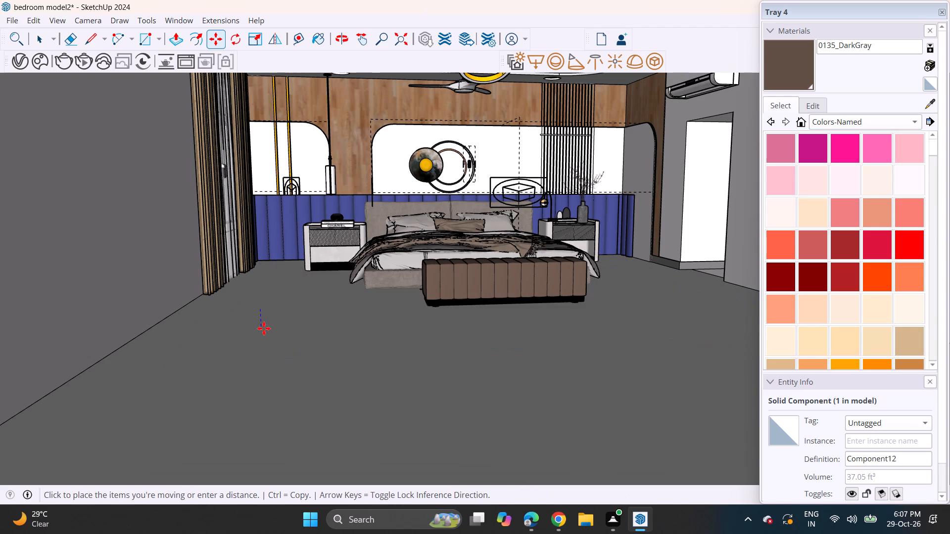
click(264, 315)
click(285, 317)
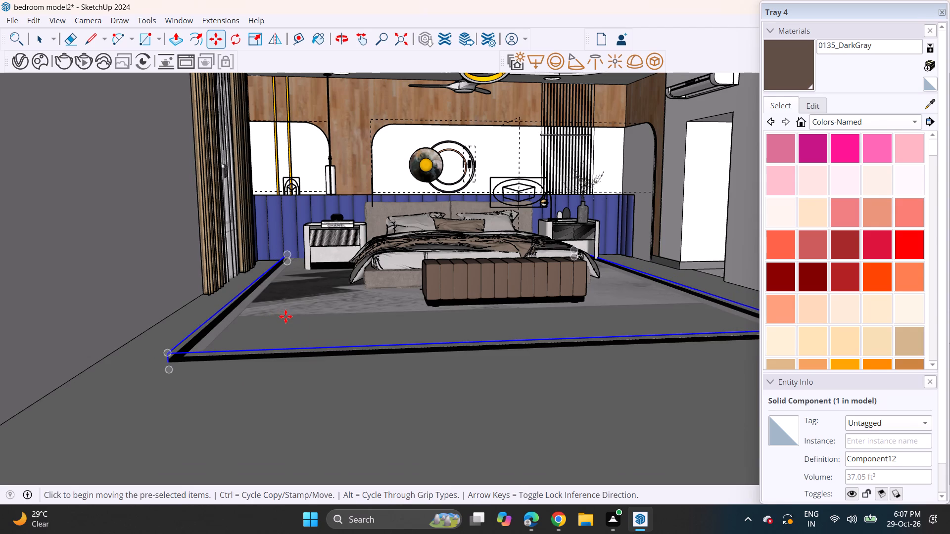
click(285, 303)
middle_drag(323, 306, 322, 323)
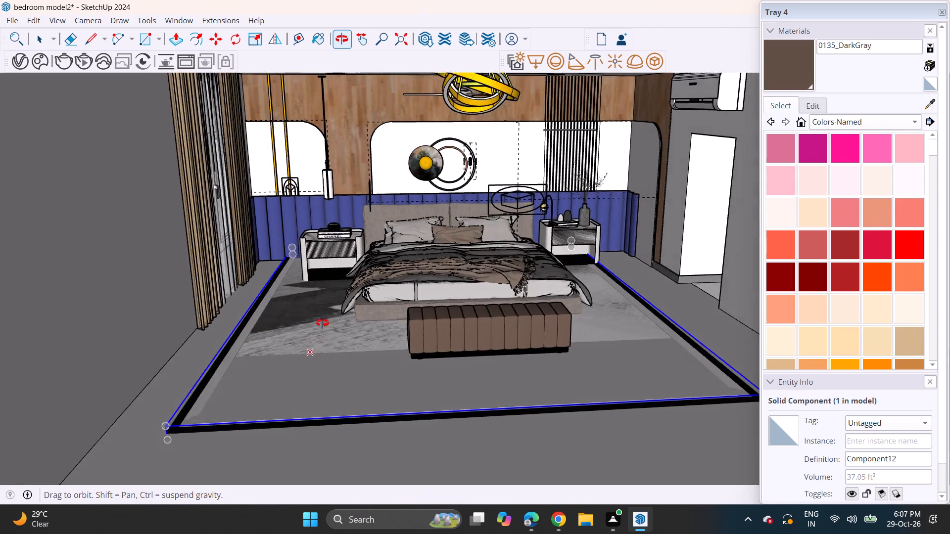
middle_drag(322, 323, 329, 301)
click(206, 348)
click(203, 340)
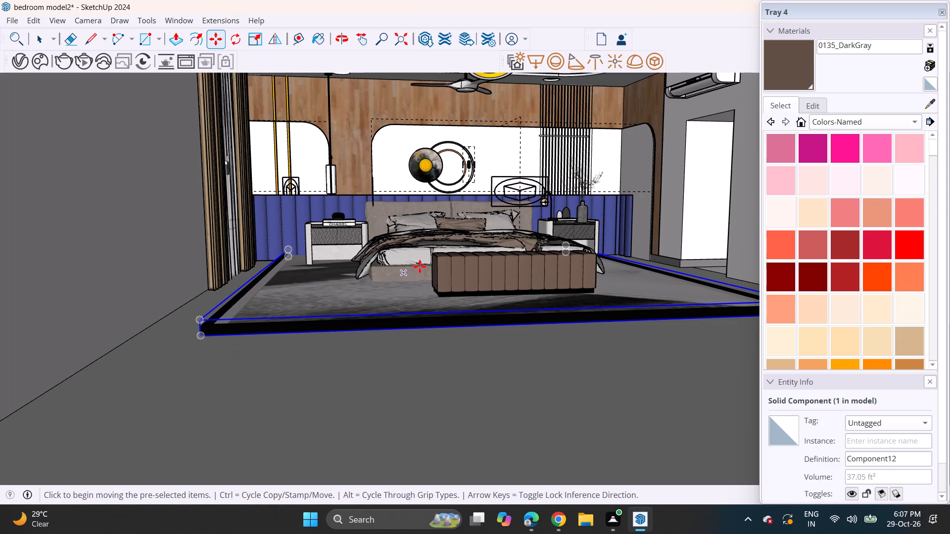
Scale the rug down uniformly from its corner near the curtain-side nightstand to a volume of about 19 ft³.
middle_drag(419, 267, 372, 337)
middle_drag(389, 328, 385, 218)
middle_drag(414, 324, 410, 182)
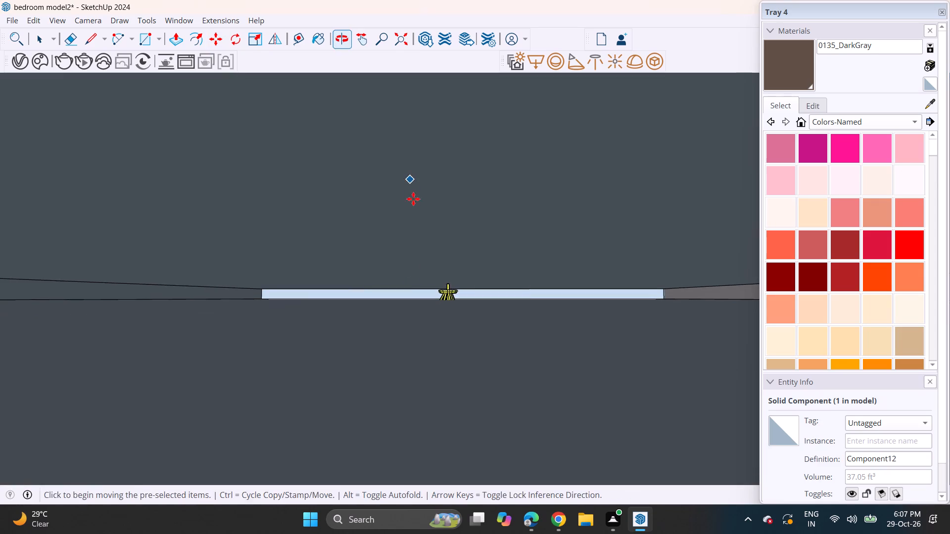
scroll(413, 362, up, 1)
shift+middle_drag(412, 360, 427, 171)
middle_drag(432, 356, 438, 74)
shift+middle_drag(420, 317, 423, 134)
shift+scroll(420, 199, up, 1)
middle_drag(419, 159, 420, 225)
shift+middle_drag(427, 195, 426, 276)
scroll(436, 226, down, 2)
middle_drag(427, 206, 422, 306)
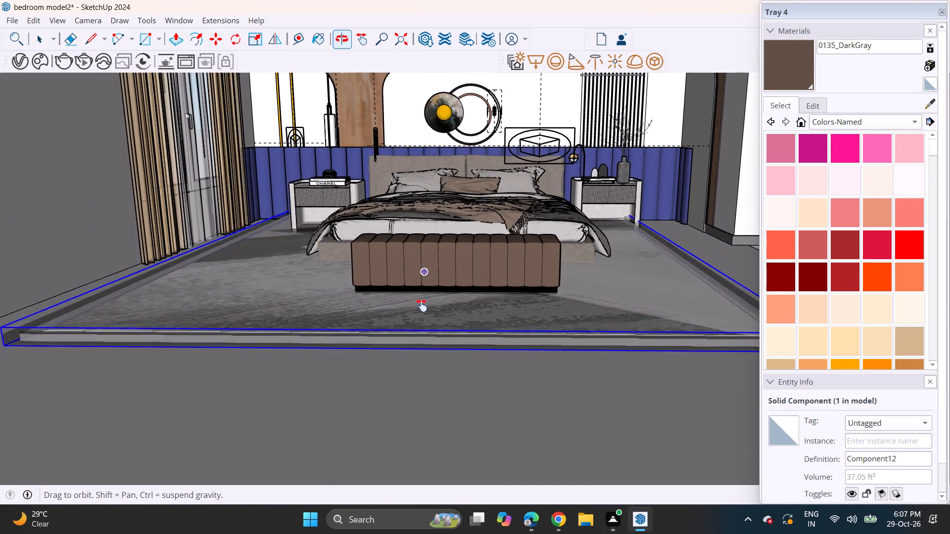
middle_drag(422, 306, 413, 323)
scroll(418, 284, down, 3)
click(259, 40)
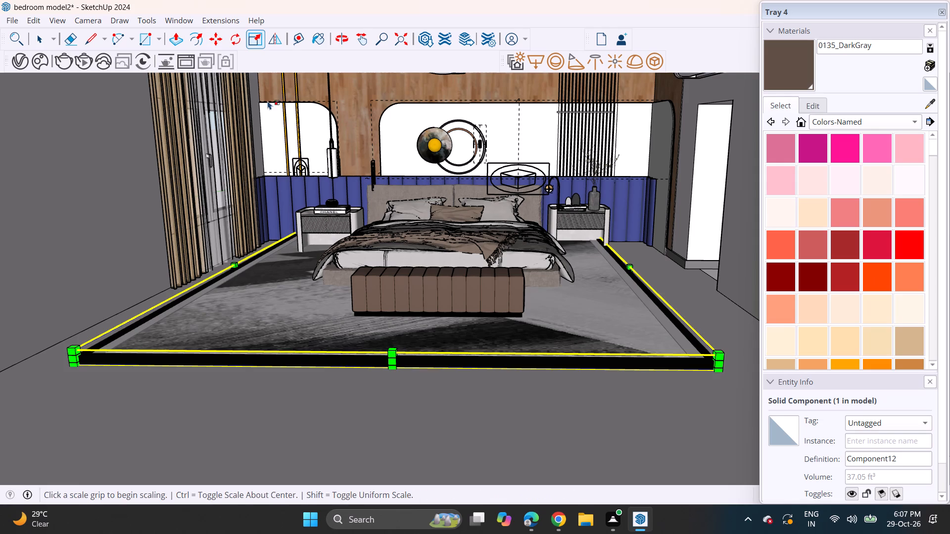
middle_drag(287, 199, 342, 218)
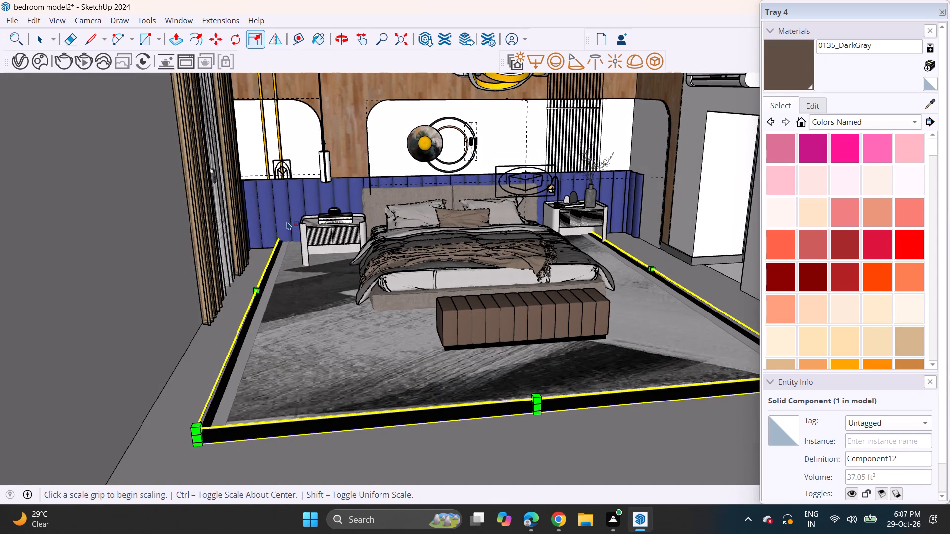
click(286, 228)
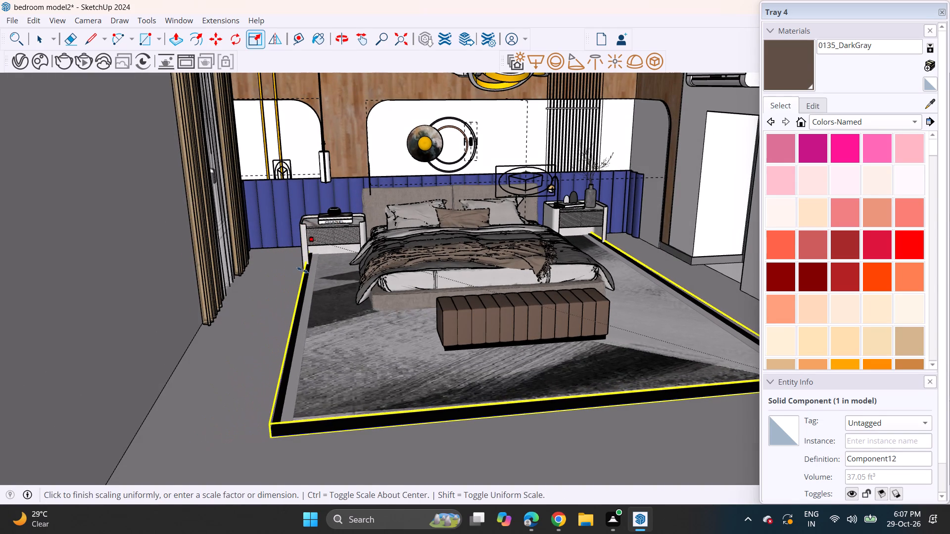
click(321, 301)
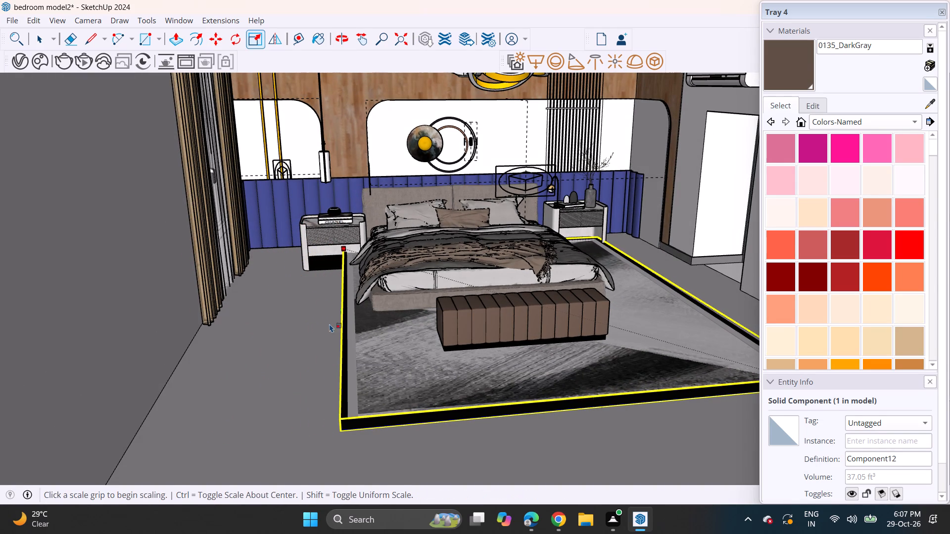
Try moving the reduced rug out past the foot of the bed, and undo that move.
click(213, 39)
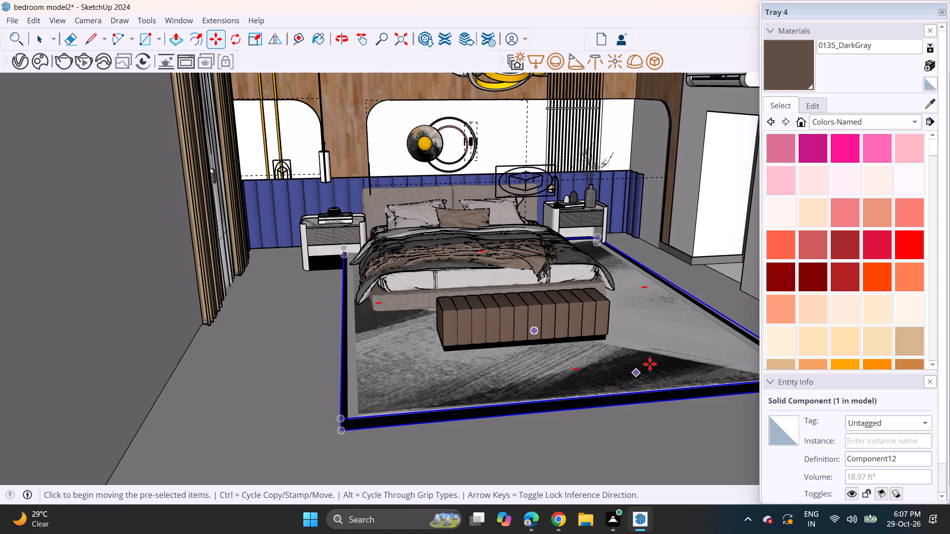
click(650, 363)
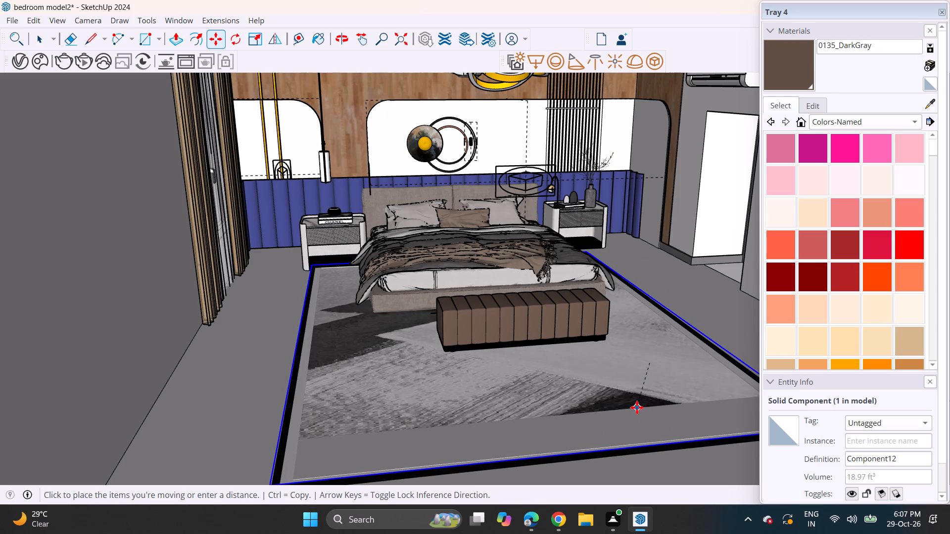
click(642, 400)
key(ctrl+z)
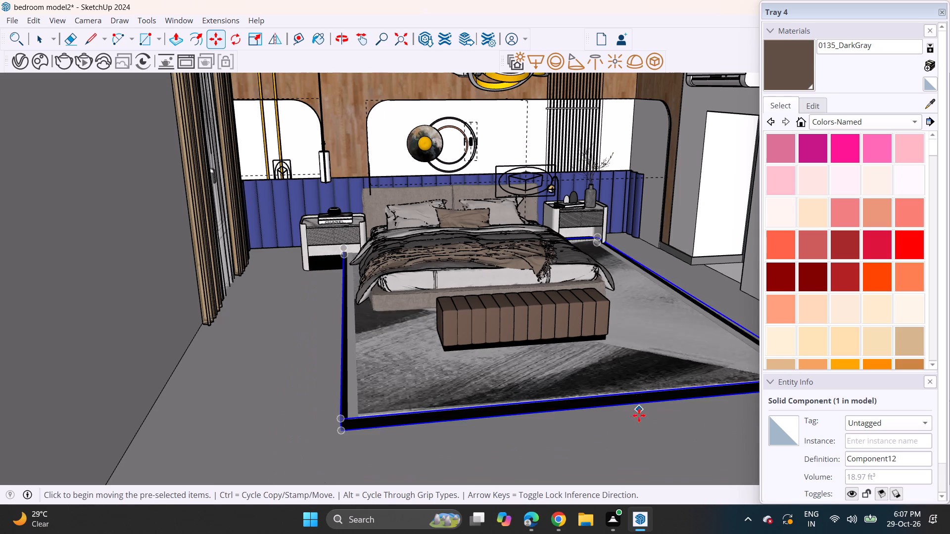
Move the rug sideways to centre it under the bed and bench, and raise it to sit on the floor.
middle_drag(609, 399, 585, 418)
middle_drag(565, 416, 543, 342)
shift+middle_drag(560, 381, 542, 307)
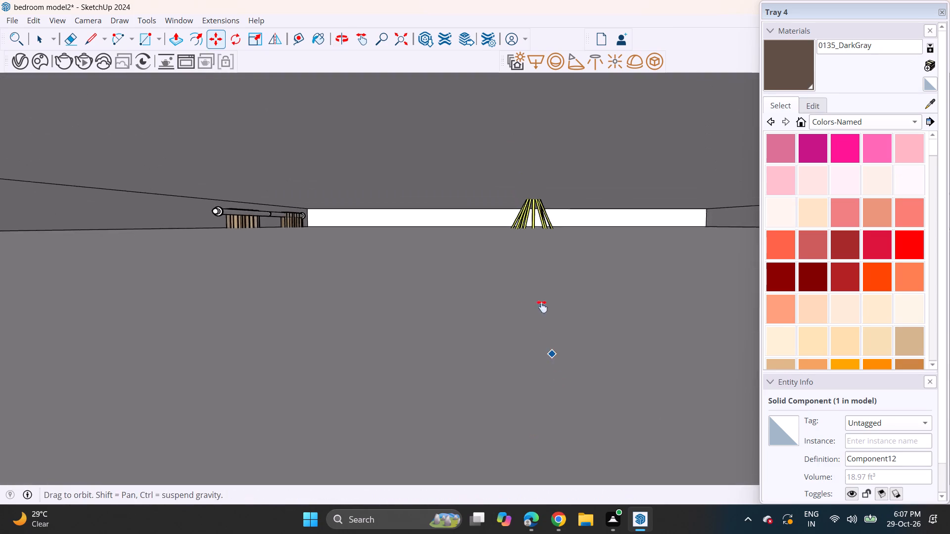
shift+middle_drag(542, 307, 521, 201)
middle_drag(535, 372, 485, 159)
shift+scroll(525, 341, up, 1)
shift+middle_drag(522, 374, 442, 168)
middle_drag(442, 172, 460, 232)
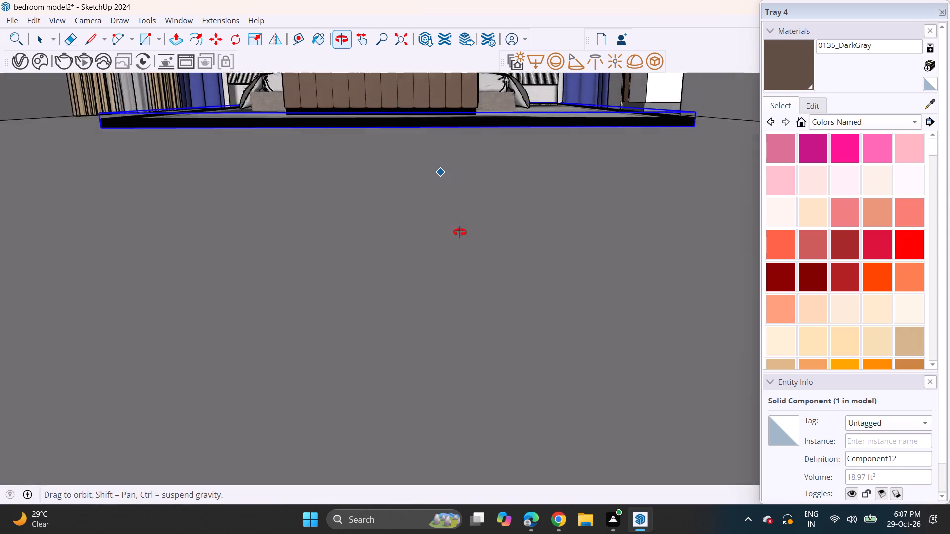
middle_drag(460, 232, 466, 247)
shift+middle_drag(460, 223, 584, 450)
shift+middle_drag(487, 206, 605, 392)
scroll(574, 279, down, 4)
shift+middle_drag(572, 276, 570, 305)
click(595, 262)
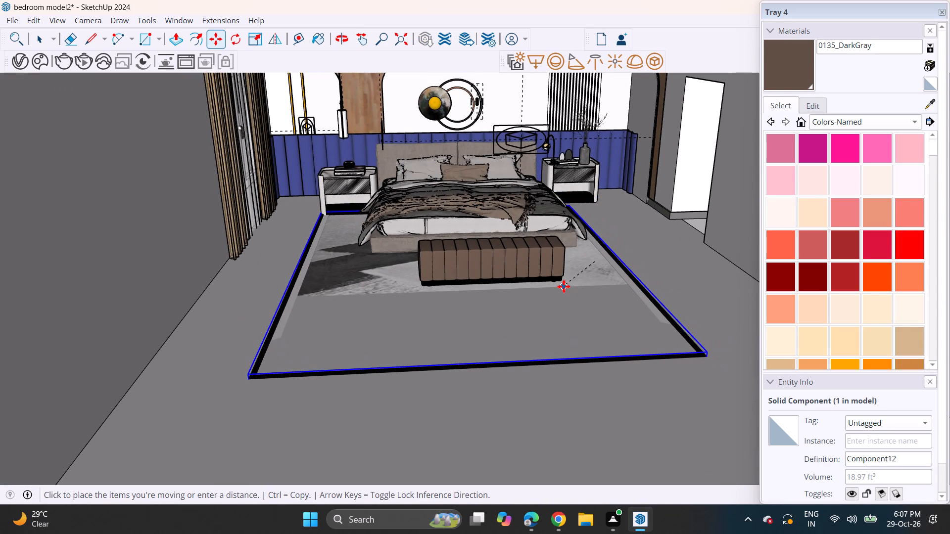
click(564, 286)
click(248, 389)
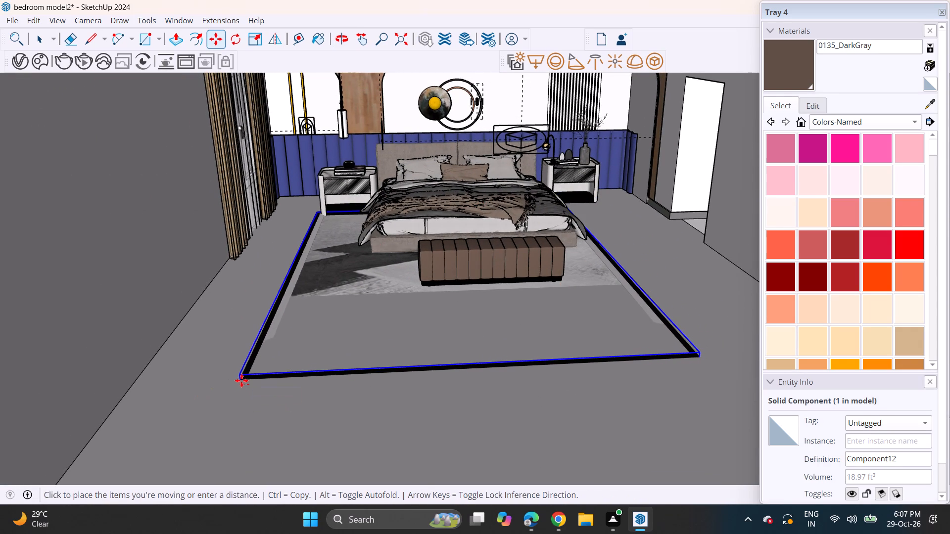
click(243, 376)
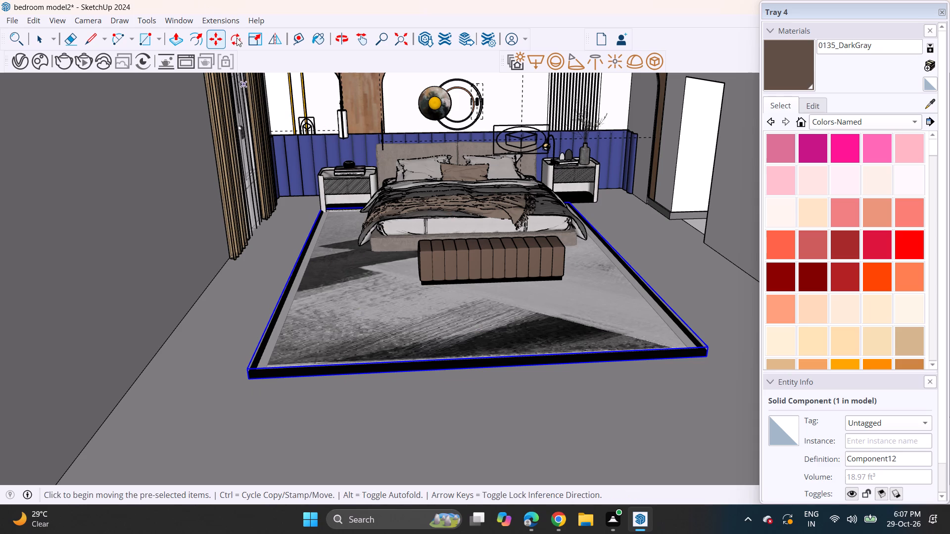
Scale the rug wider on both sides of the bed, to a volume of about 22.7 ft³.
click(254, 34)
middle_drag(617, 101, 594, 96)
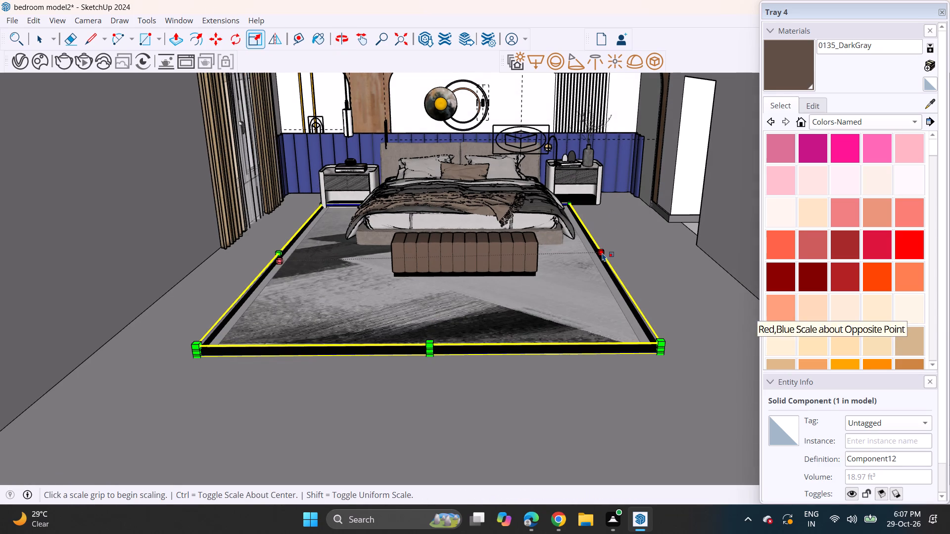
click(603, 259)
click(652, 254)
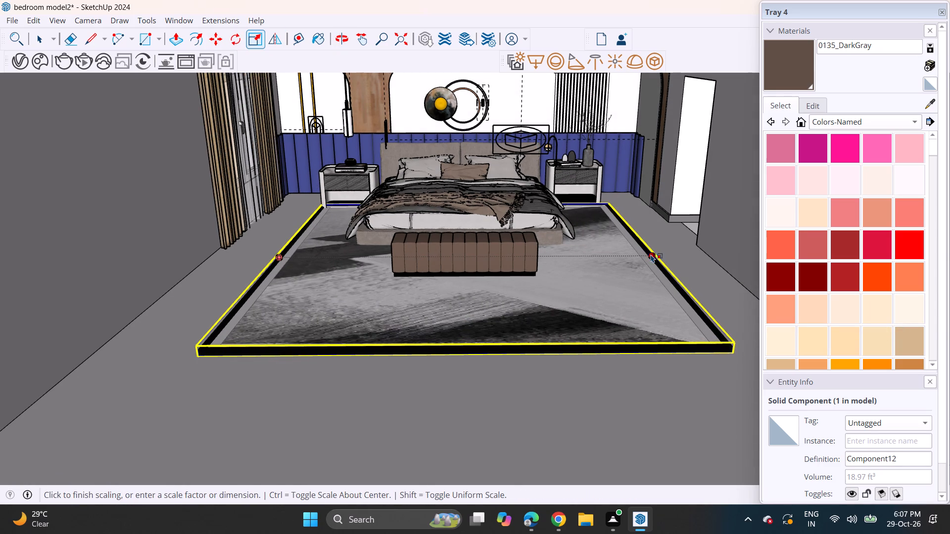
click(283, 260)
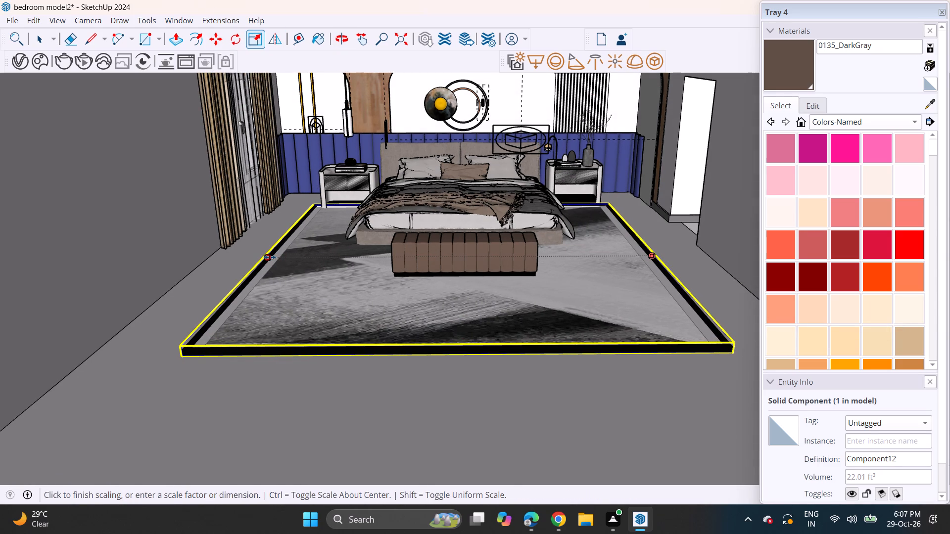
click(270, 257)
key(space)
click(665, 227)
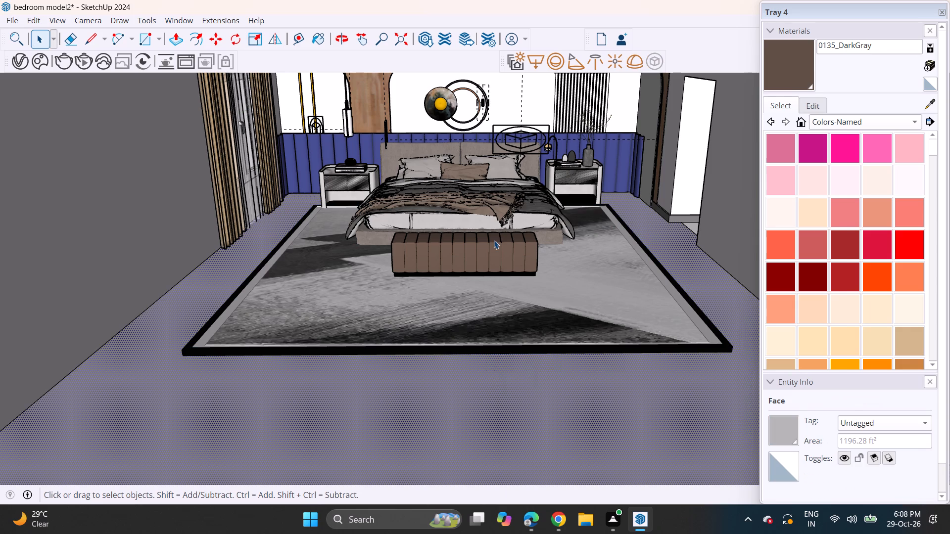
Examine the widened rug's proportions against the bed, bench and ceiling in the frontal bedroom view.
middle_drag(484, 234, 509, 276)
scroll(508, 273, up, 1)
middle_drag(507, 258, 505, 178)
shift+middle_drag(523, 274, 499, 142)
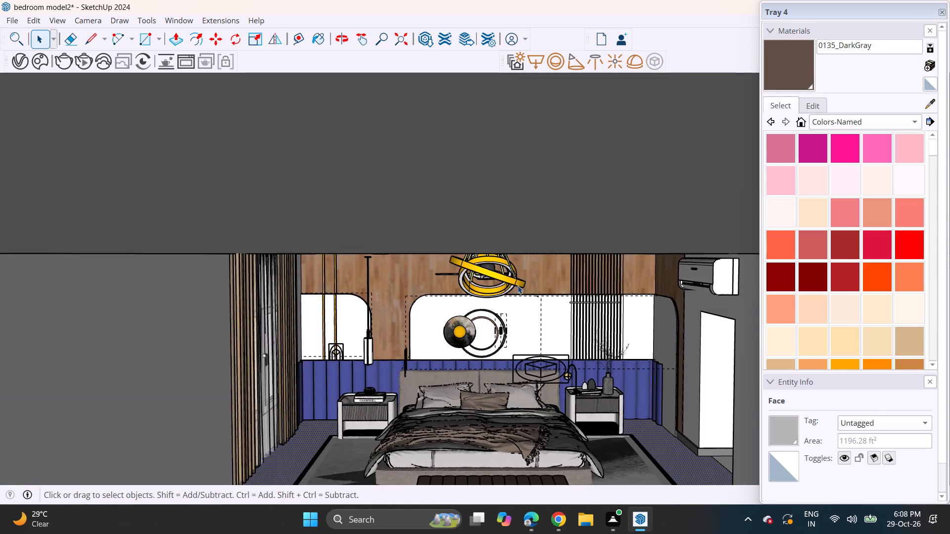
shift+middle_drag(509, 280, 474, 141)
scroll(480, 152, up, 2)
scroll(521, 210, down, 2)
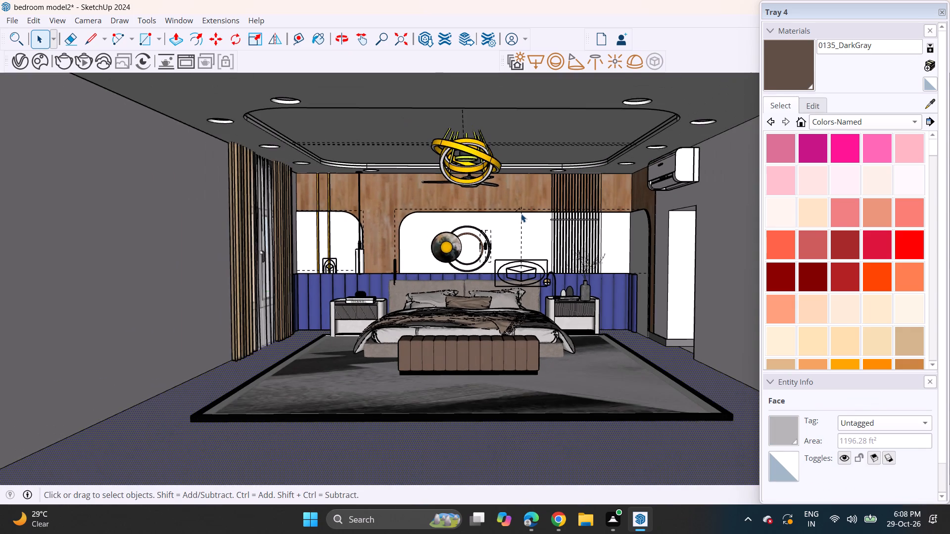
scroll(521, 214, up, 2)
scroll(571, 264, down, 1)
scroll(571, 267, up, 1)
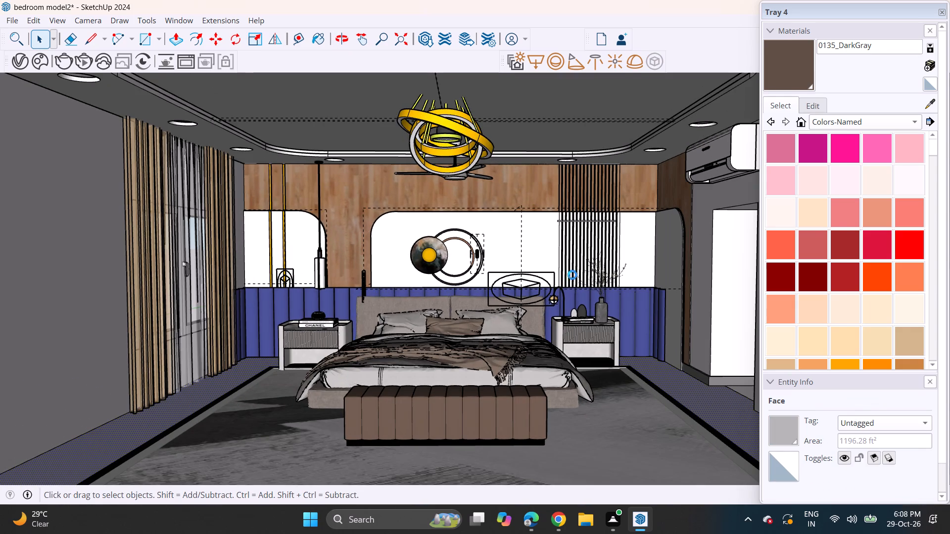
shift+middle_drag(572, 288, 564, 221)
scroll(562, 265, down, 5)
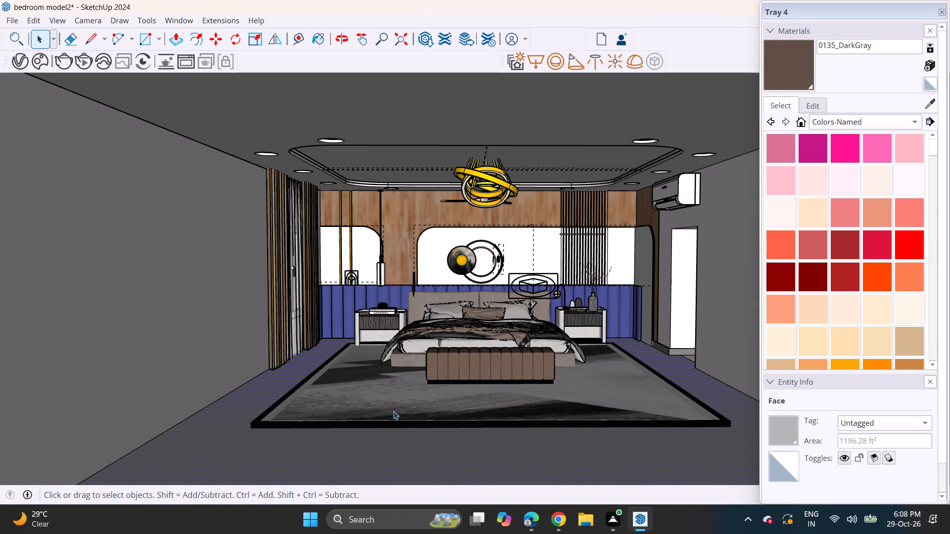
Scale the rug shorter from its front edge so it ends closer to the bench at the foot of the bed.
middle_drag(391, 411, 390, 421)
click(445, 423)
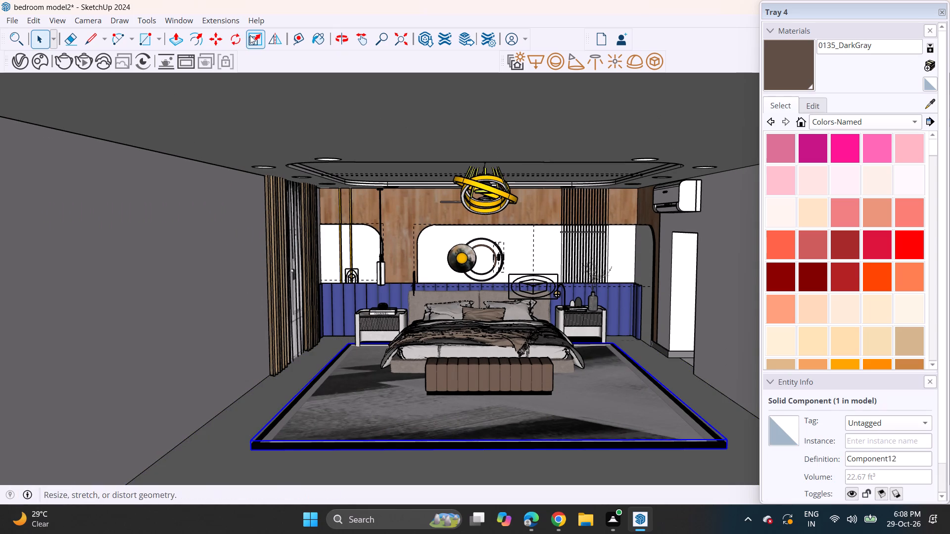
click(250, 35)
click(492, 446)
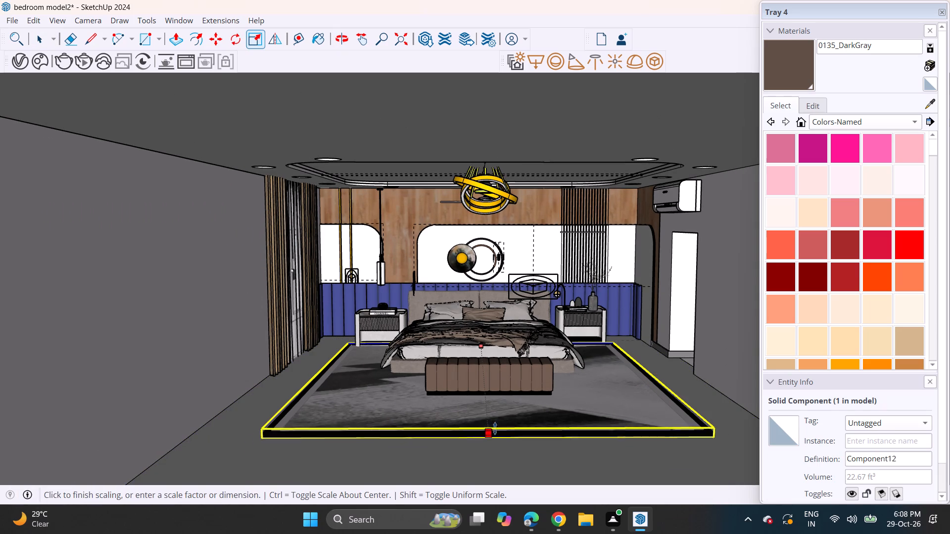
click(494, 410)
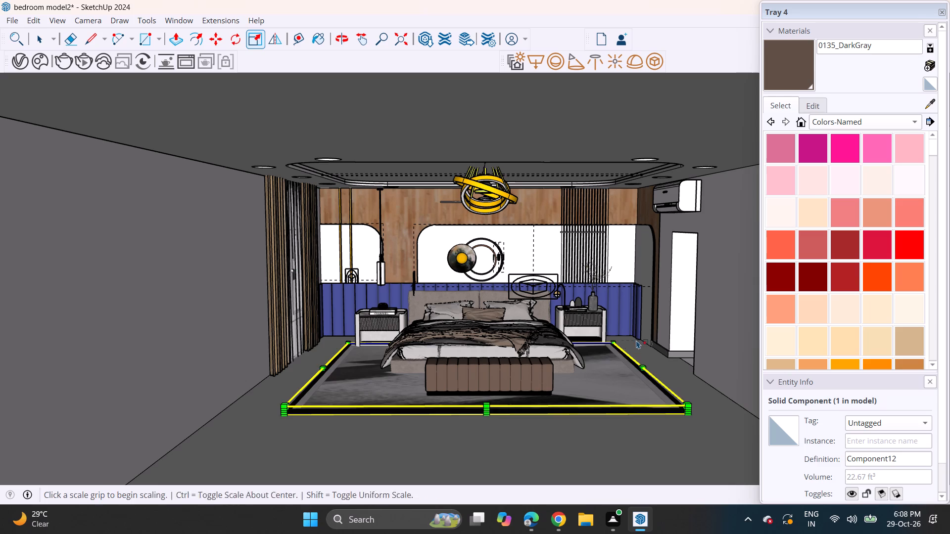
key(space)
click(662, 363)
Frame a frontal interior view of the bed, rug and ceiling, and close Tray 4.
scroll(504, 363, up, 3)
shift+middle_drag(495, 341, 486, 360)
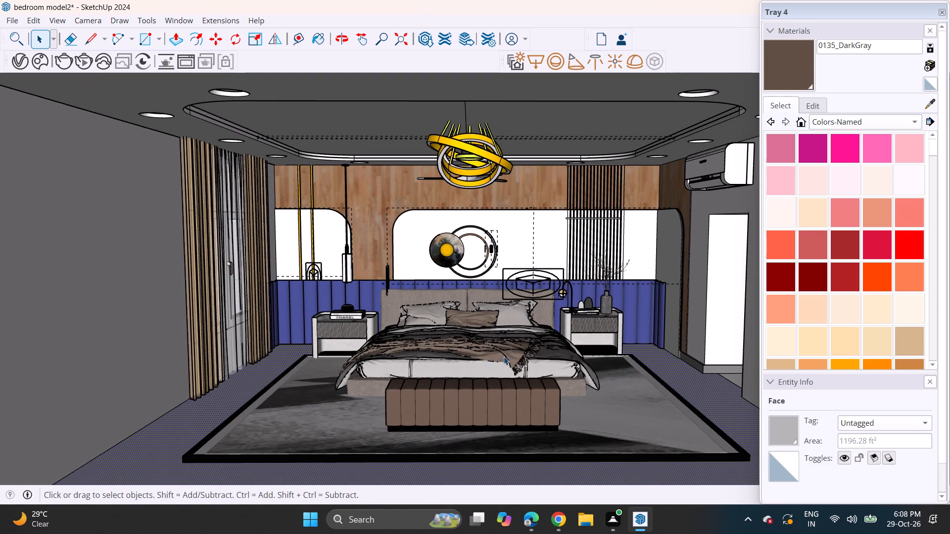
middle_drag(500, 350, 496, 332)
scroll(503, 328, up, 1)
shift+middle_drag(505, 328, 491, 344)
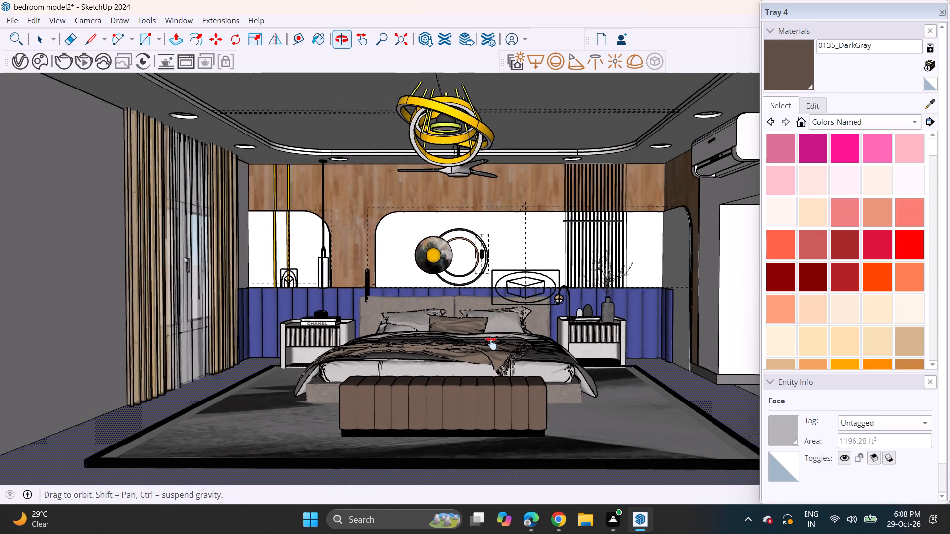
shift+middle_drag(491, 344, 503, 346)
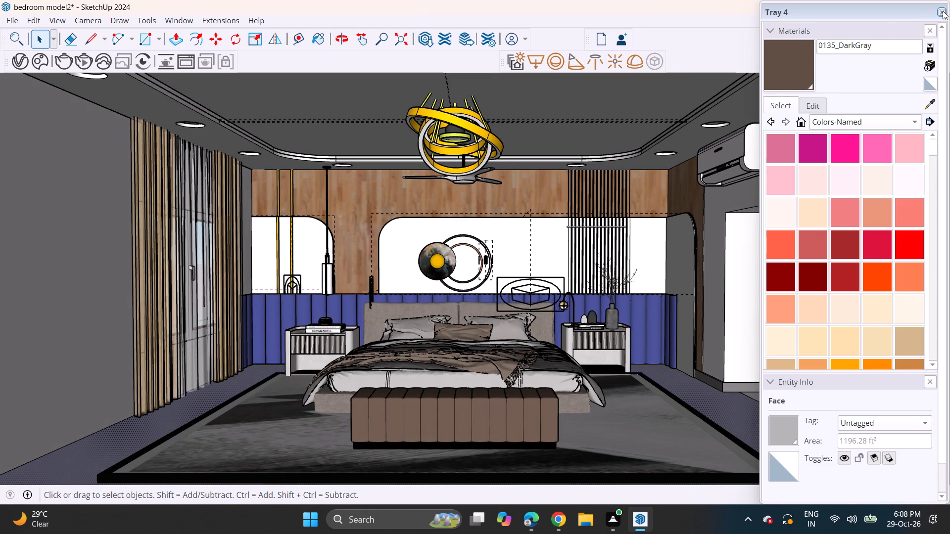
click(943, 11)
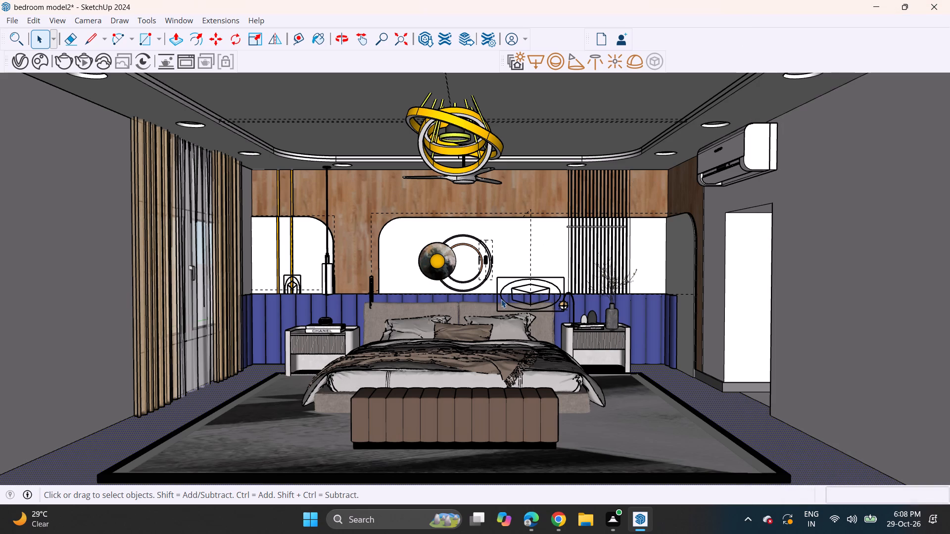